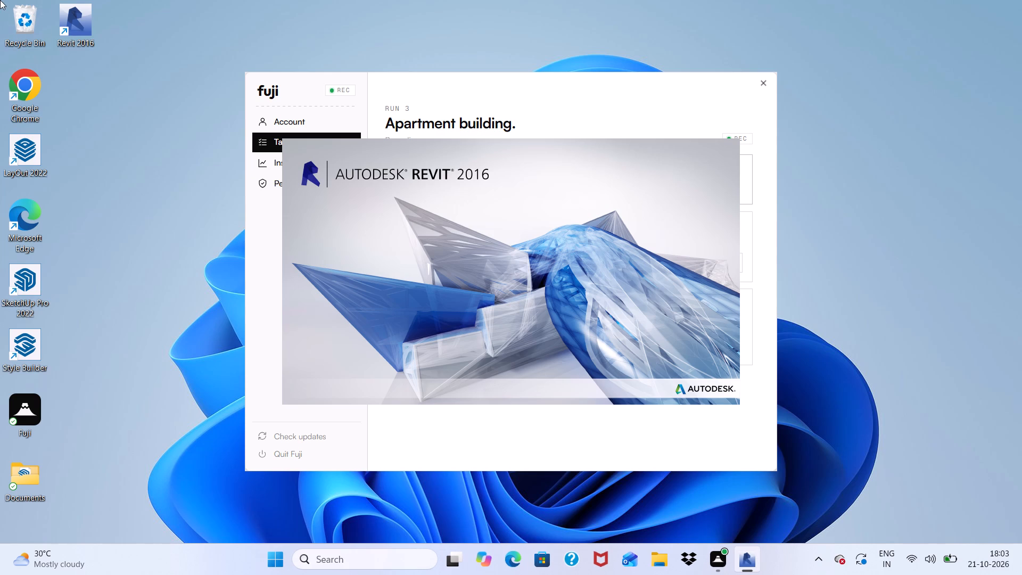
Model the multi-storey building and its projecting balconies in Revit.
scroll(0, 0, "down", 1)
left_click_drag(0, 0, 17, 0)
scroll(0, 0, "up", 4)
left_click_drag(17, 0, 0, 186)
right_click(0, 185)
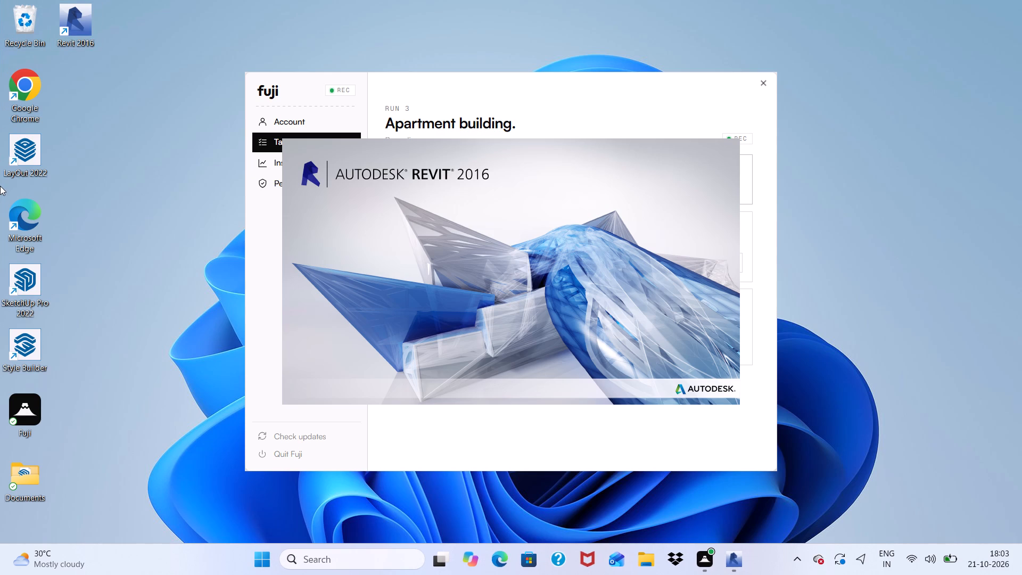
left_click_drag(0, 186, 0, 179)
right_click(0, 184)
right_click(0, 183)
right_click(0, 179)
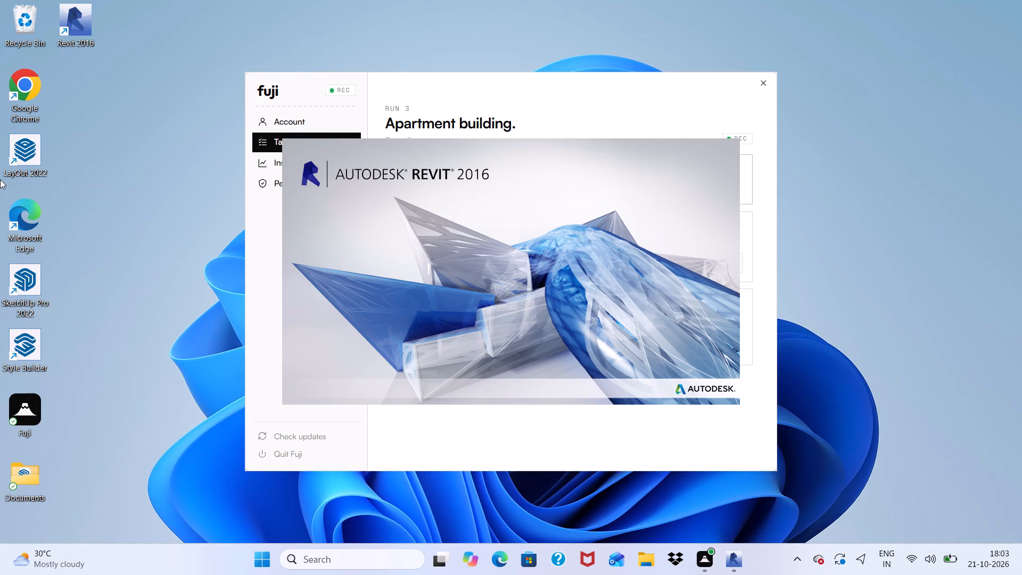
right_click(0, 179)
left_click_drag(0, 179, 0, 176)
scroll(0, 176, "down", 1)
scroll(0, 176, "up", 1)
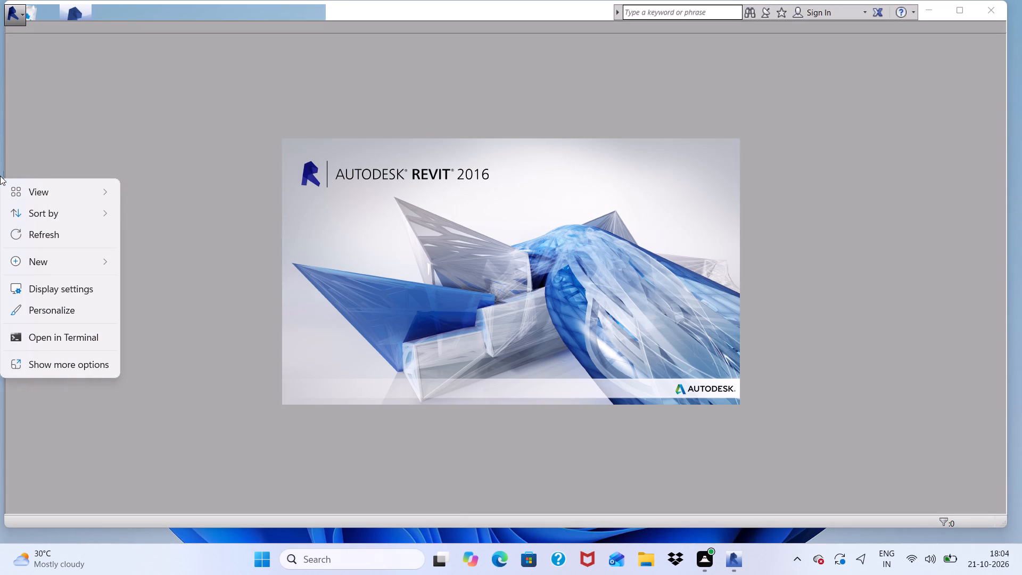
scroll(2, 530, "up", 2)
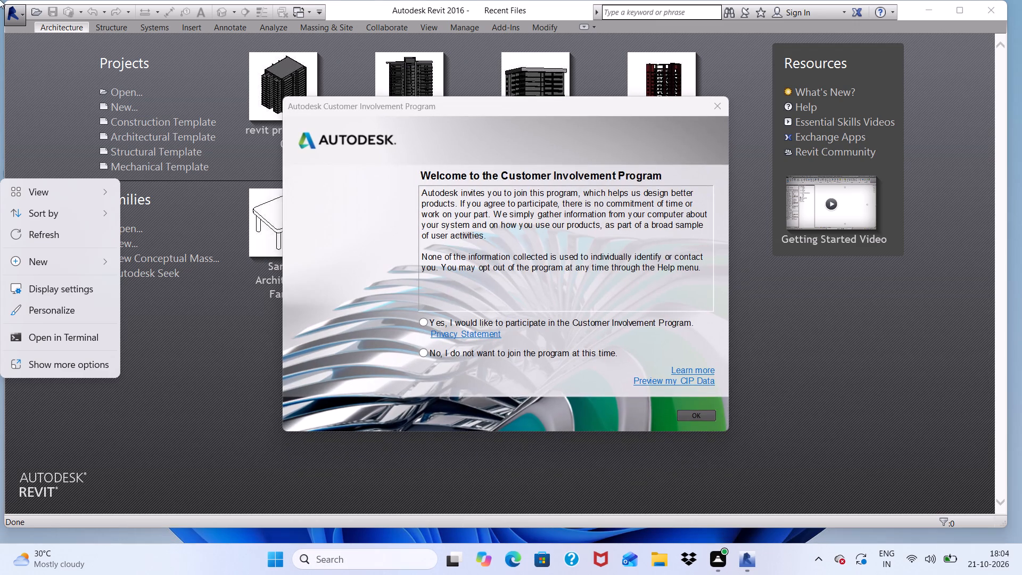
Dismiss the Customer Involvement Program invitation without choosing a participation option.
left_click(713, 103)
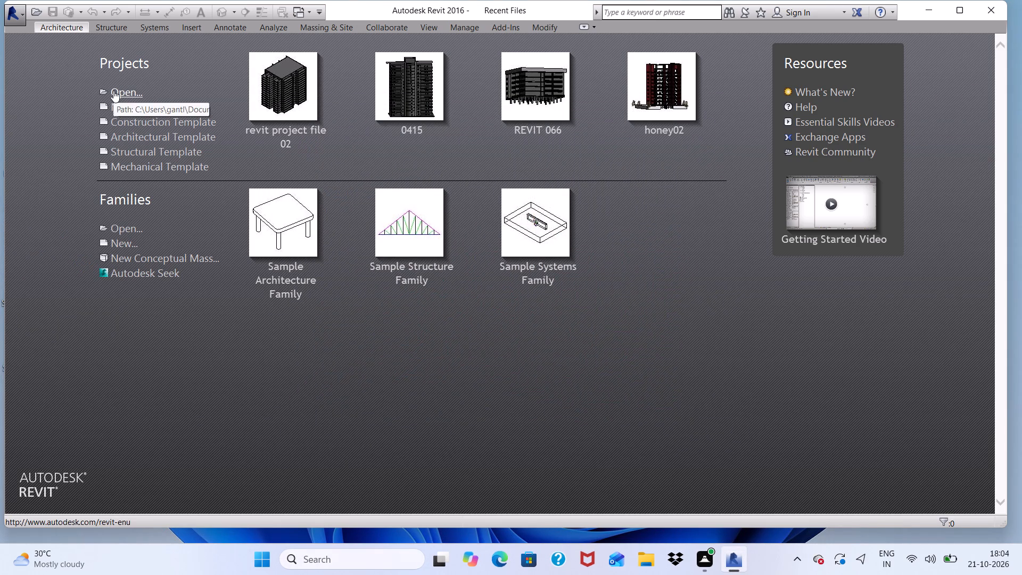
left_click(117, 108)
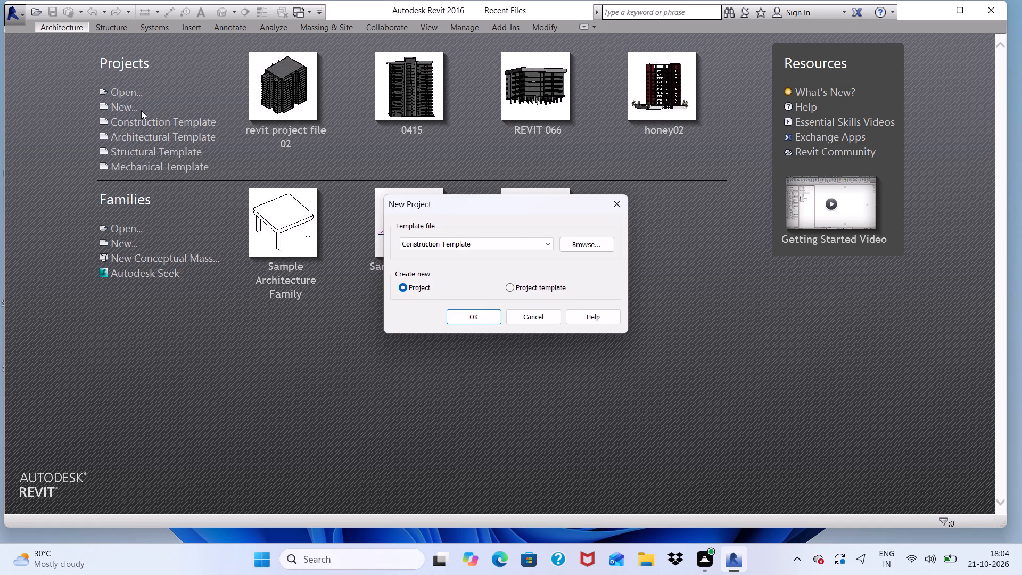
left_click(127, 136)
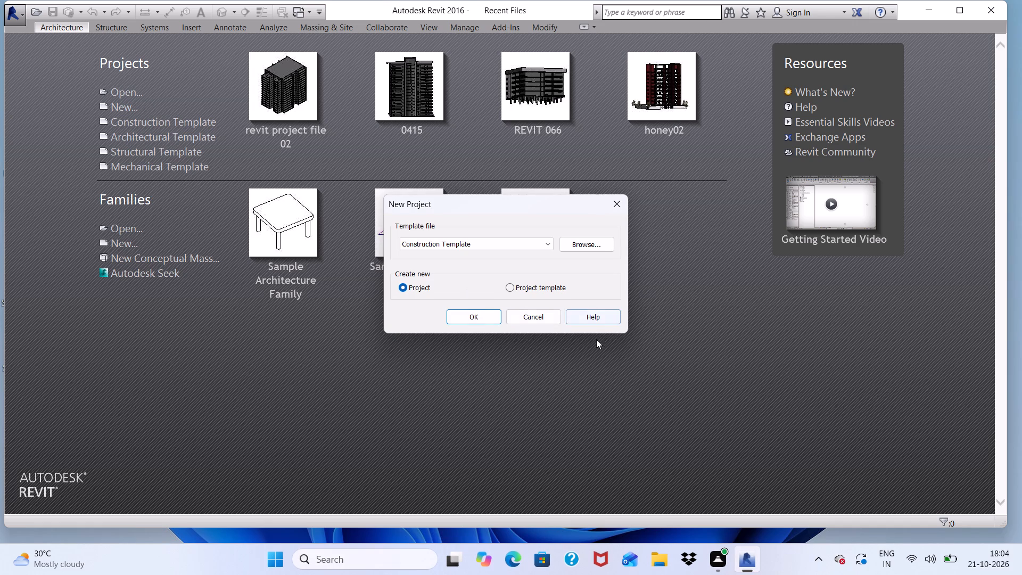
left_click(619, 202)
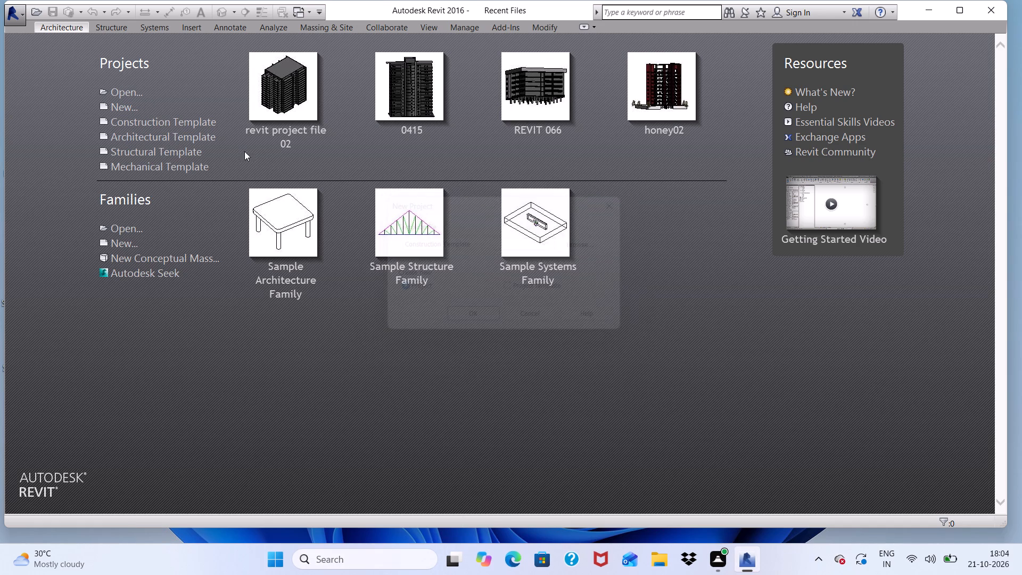
Create a new project from the Architectural Template.
left_click(145, 138)
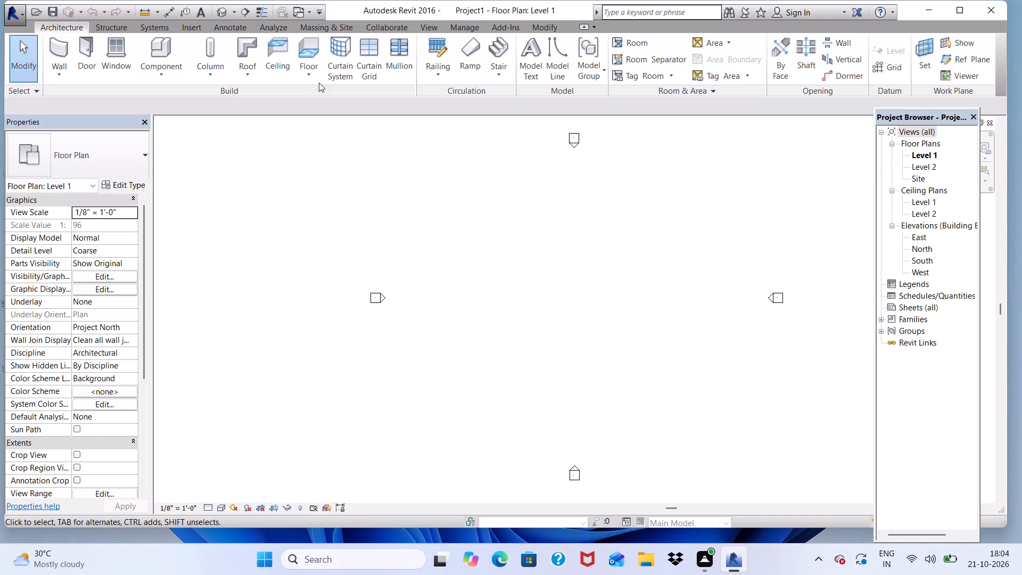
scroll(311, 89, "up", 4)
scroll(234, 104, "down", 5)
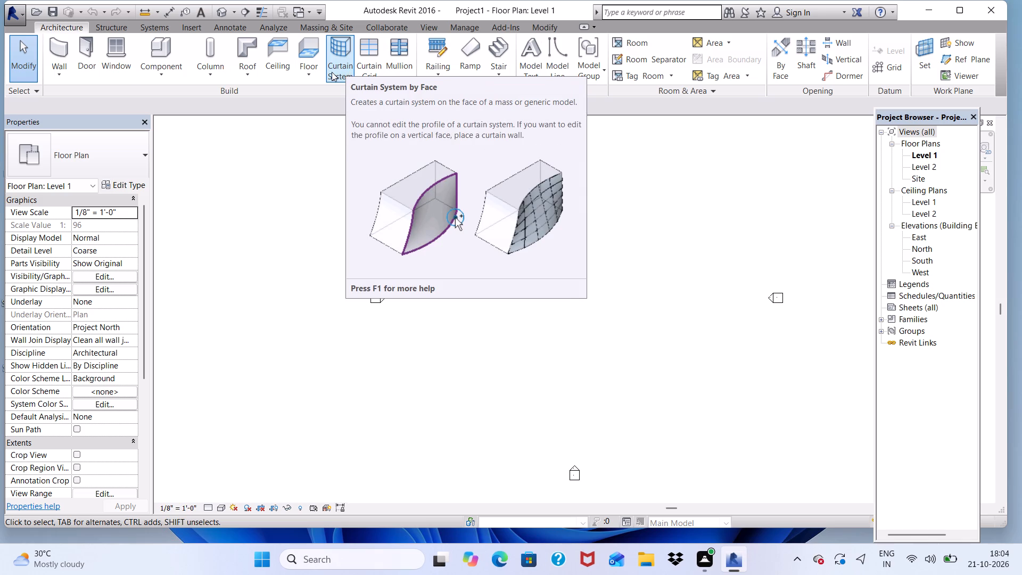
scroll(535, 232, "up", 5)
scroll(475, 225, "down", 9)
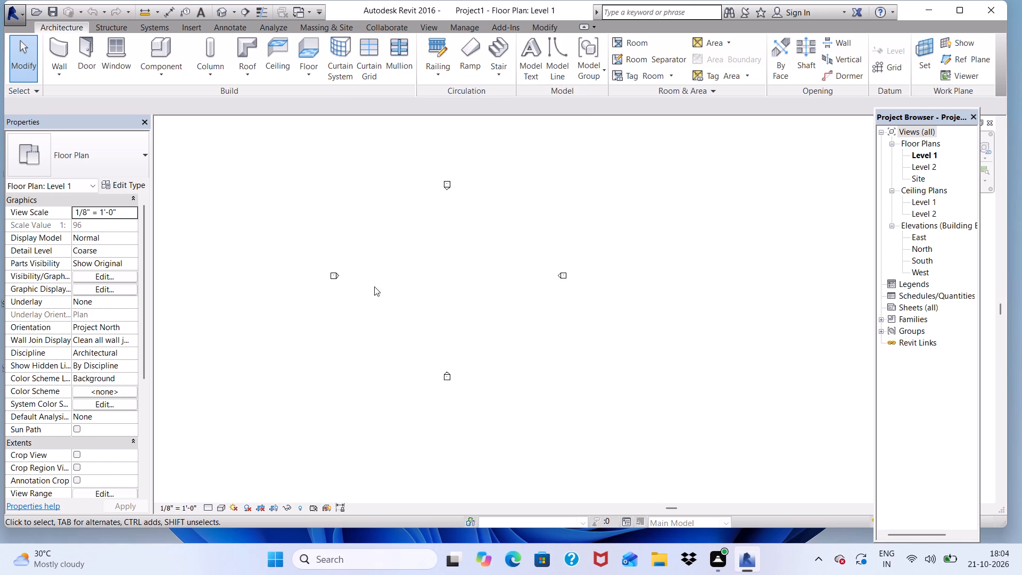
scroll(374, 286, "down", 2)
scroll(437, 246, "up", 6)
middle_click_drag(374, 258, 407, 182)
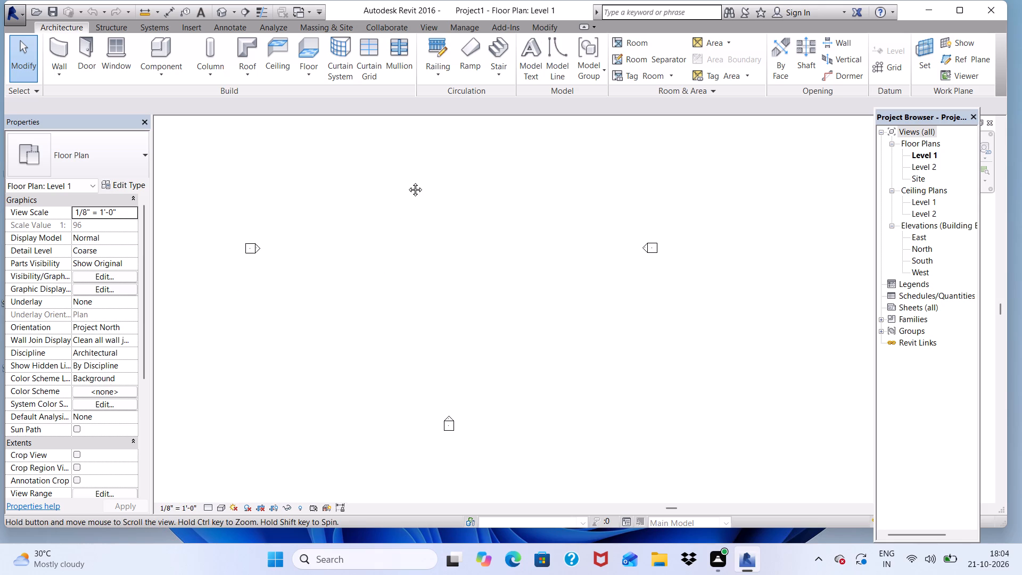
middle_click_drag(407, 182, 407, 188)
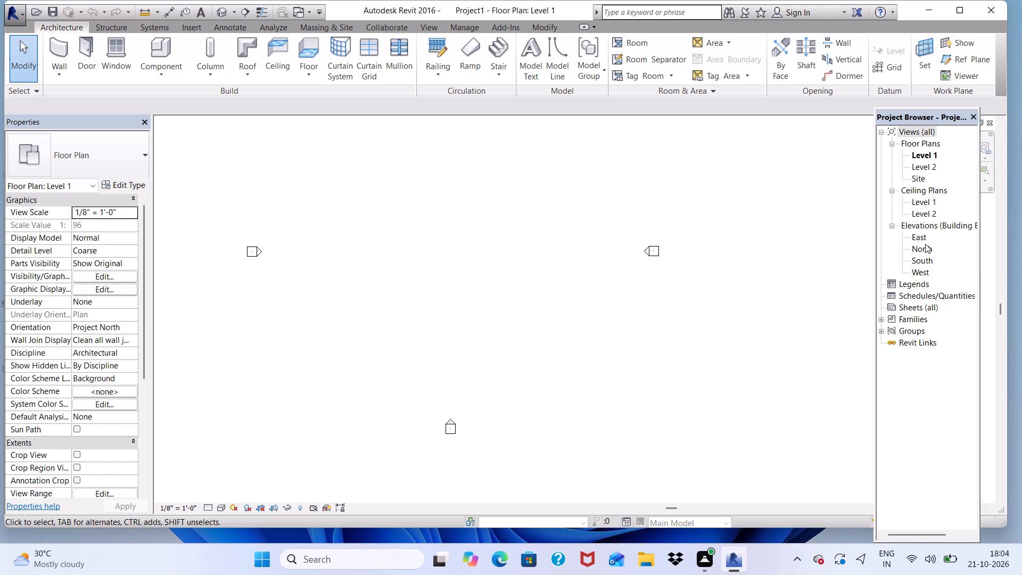
Check the length format in the project units and close the settings without changing them.
type("un")
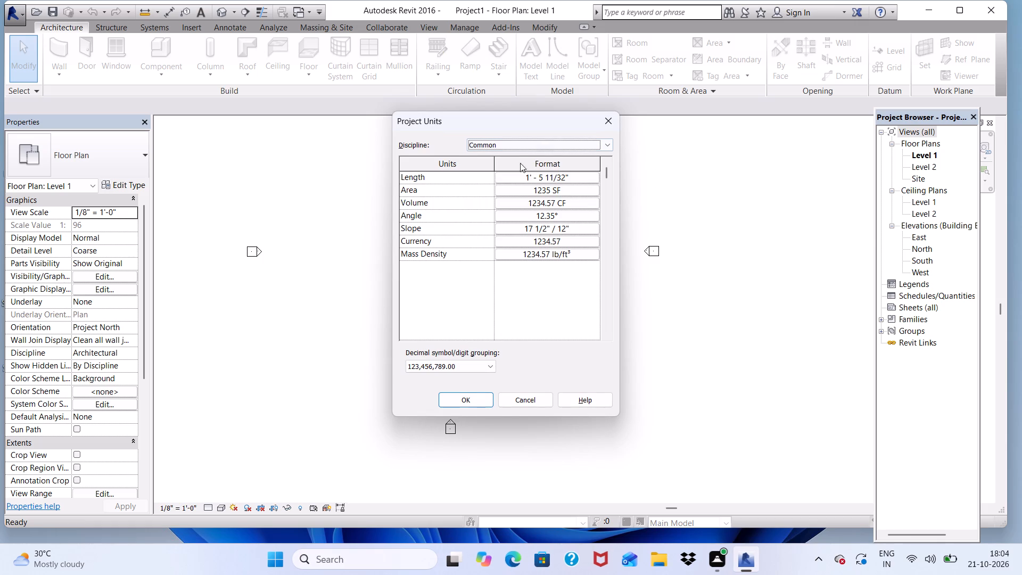
left_click(552, 174)
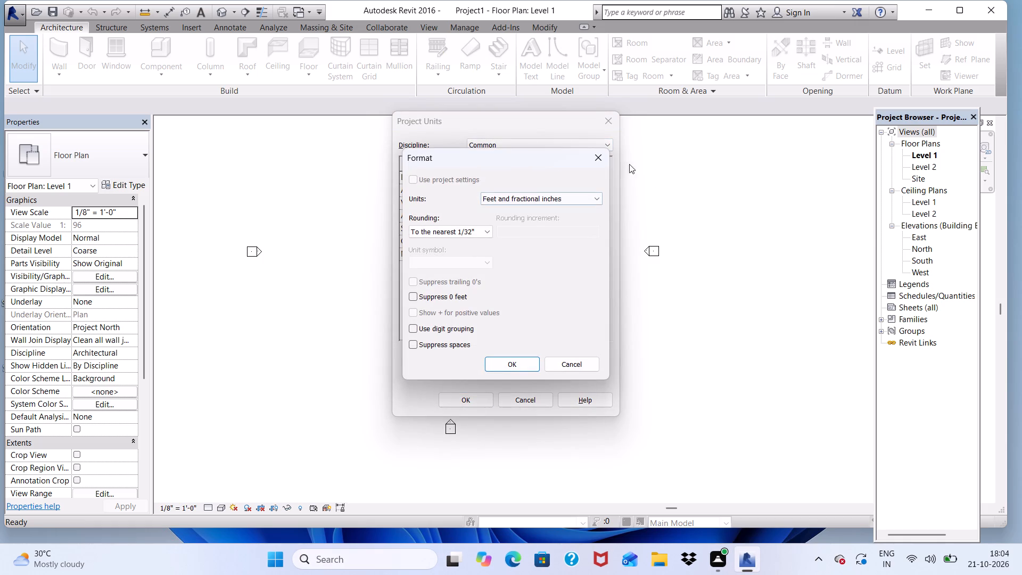
left_click(610, 118)
double_click(598, 154)
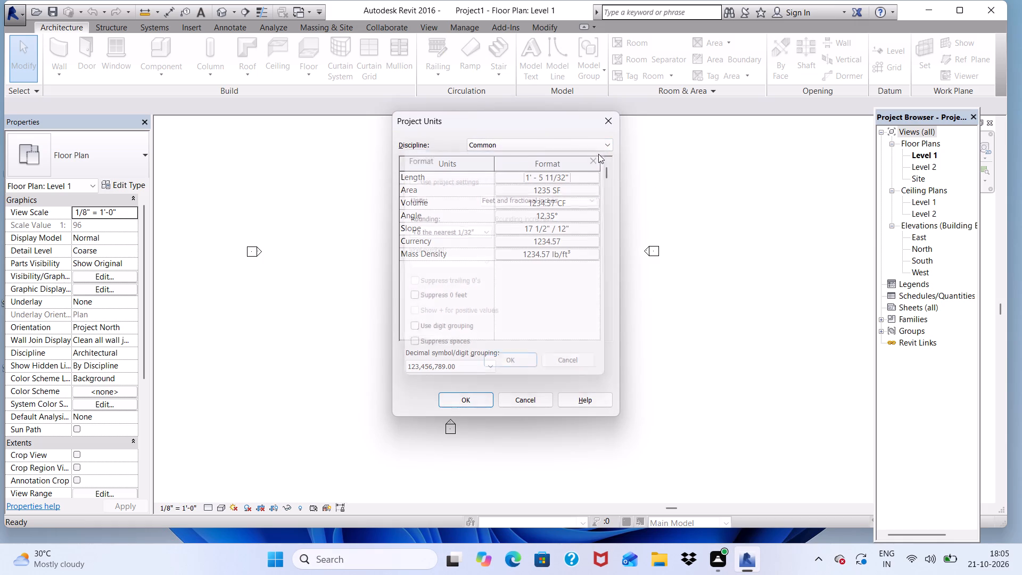
left_click(606, 121)
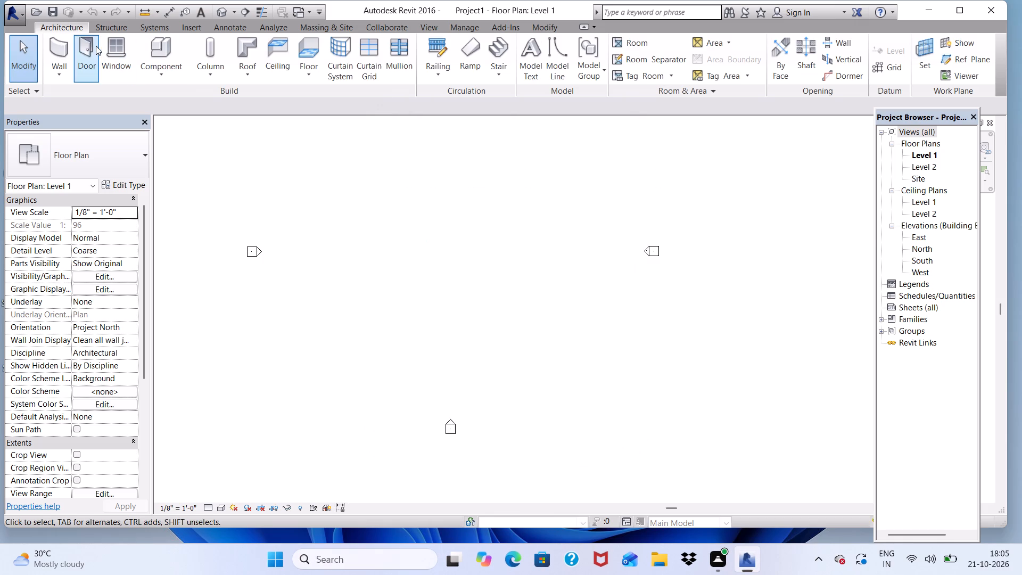
Set the unconnected height for new Basic Wall Generic - 8" walls to 10'.
left_click(63, 50)
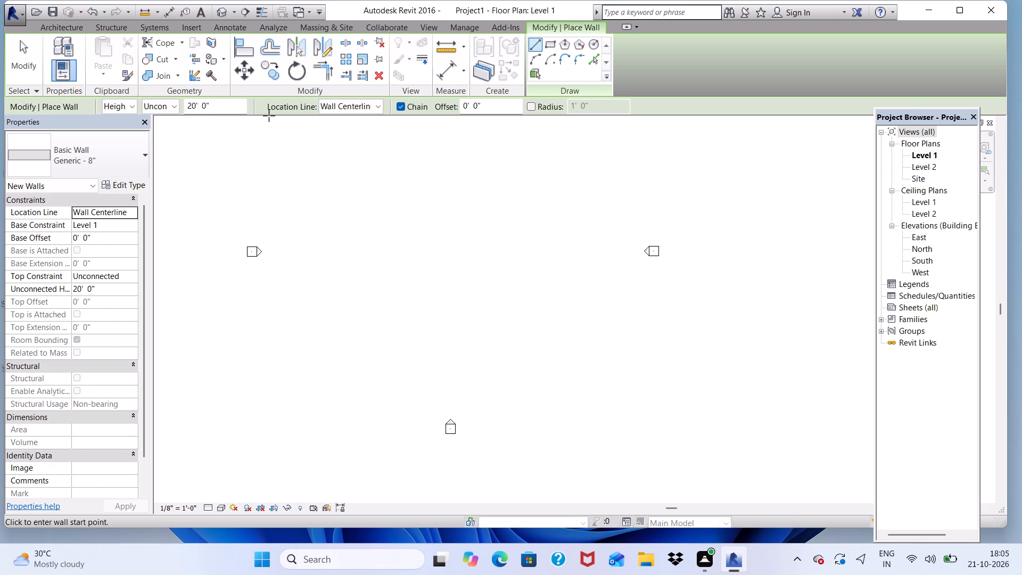
left_click(224, 104)
key("BackSpace")
key("BackSpace")
key("BackSpace")
key("BackSpace")
key("BackSpace")
key("BackSpace")
key("BackSpace")
key("BackSpace")
key("BackSpace")
key("BackSpace")
key("BackSpace")
key("BackSpace")
key("BackSpace")
key("BackSpace")
key("BackSpace")
type("10'")
key("Return")
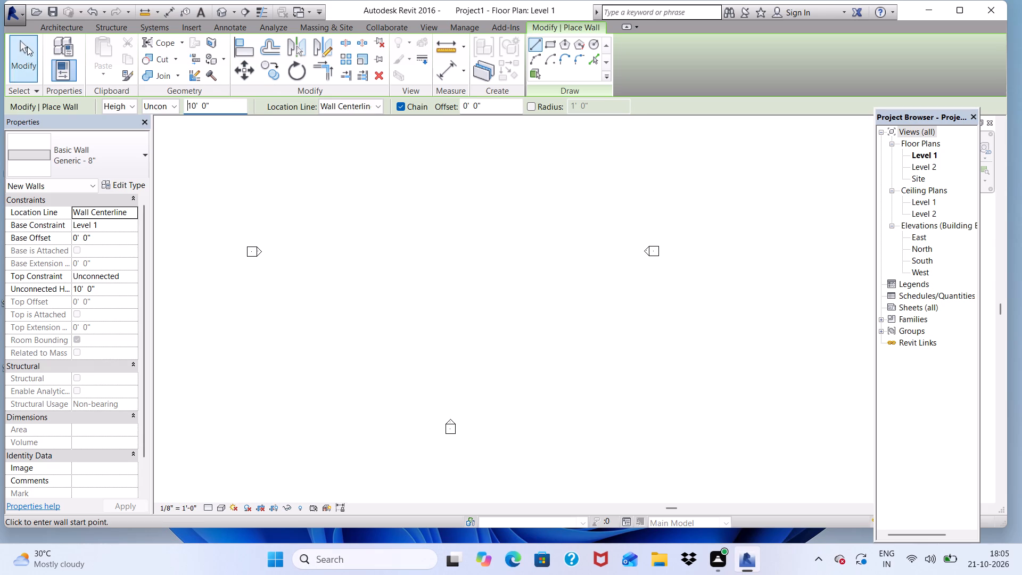
Leave the Wall command and open the East building elevation, bringing the Level 1 and Level 2 heads into view.
left_click(67, 27)
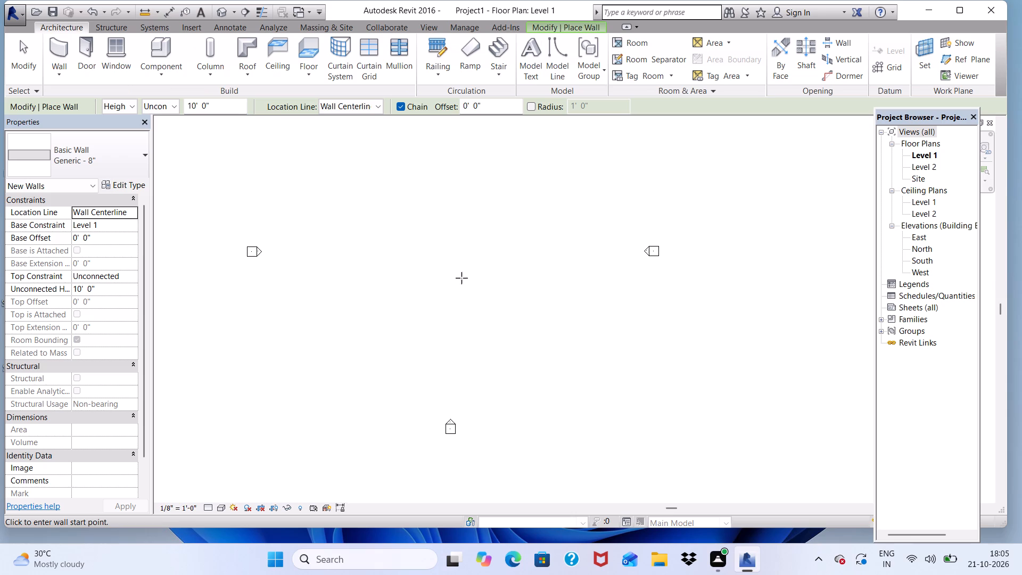
left_click(925, 238)
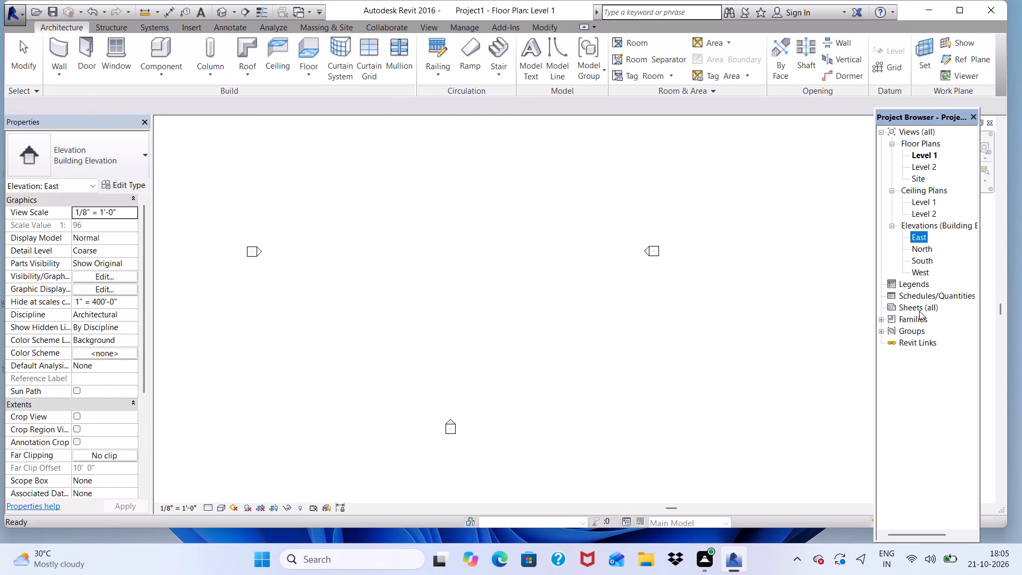
left_click(917, 234)
double_click(917, 234)
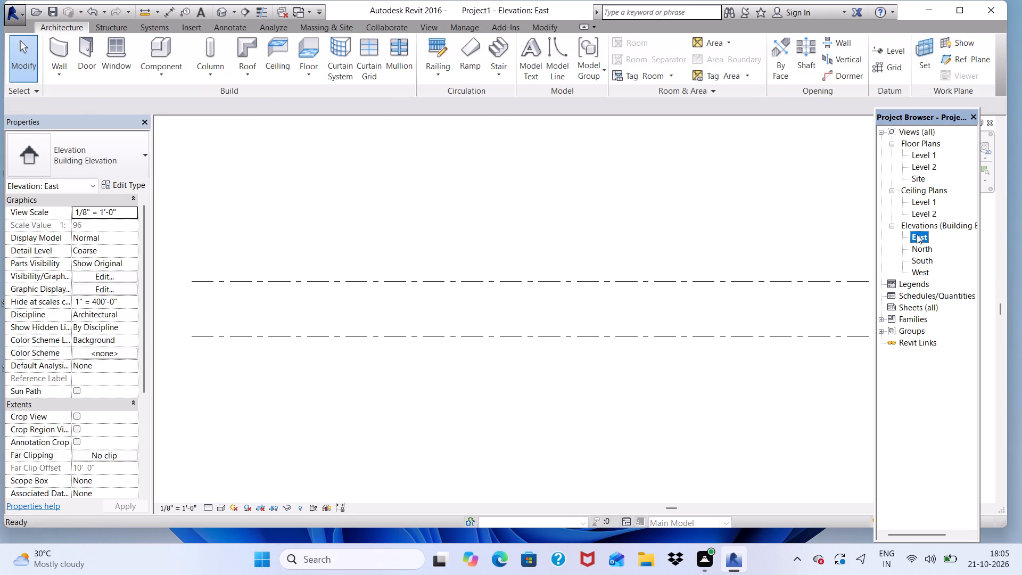
scroll(599, 228, "down", 8)
scroll(726, 268, "up", 6)
scroll(603, 272, "up", 4)
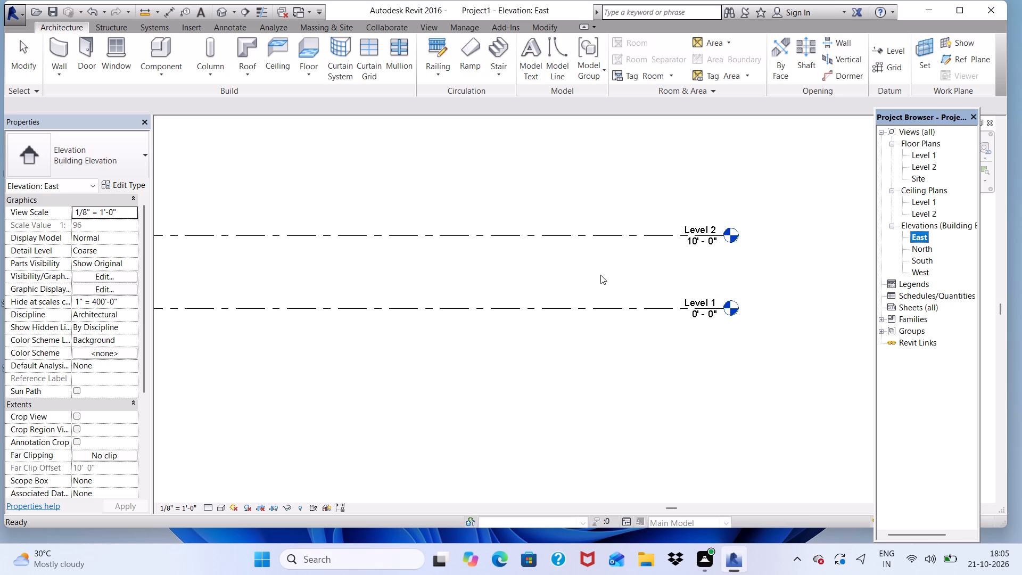
scroll(586, 254, "down", 4)
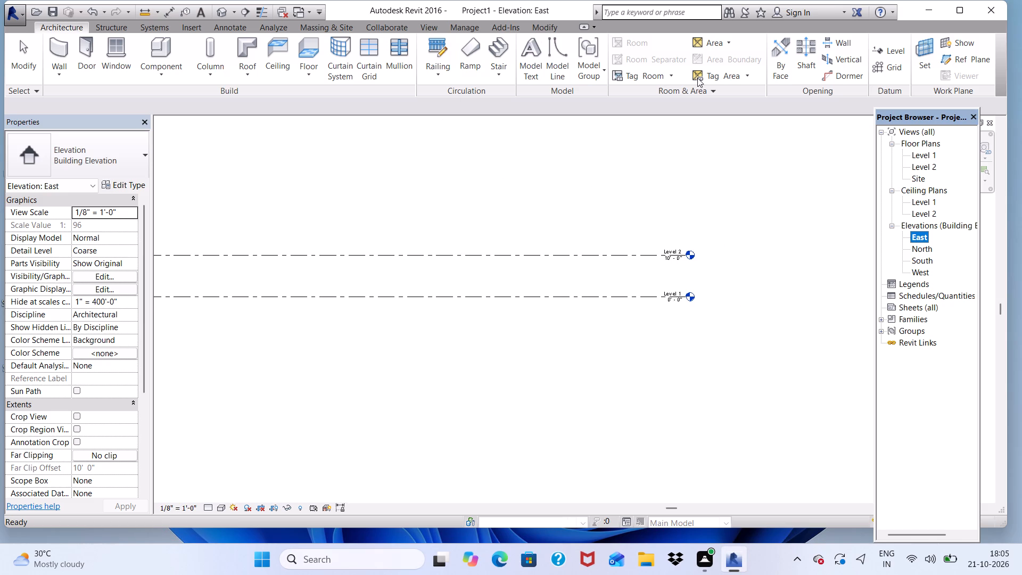
Create a new level 10' above Level 2 by picking its line with the Level command and a 10' offset.
left_click(893, 46)
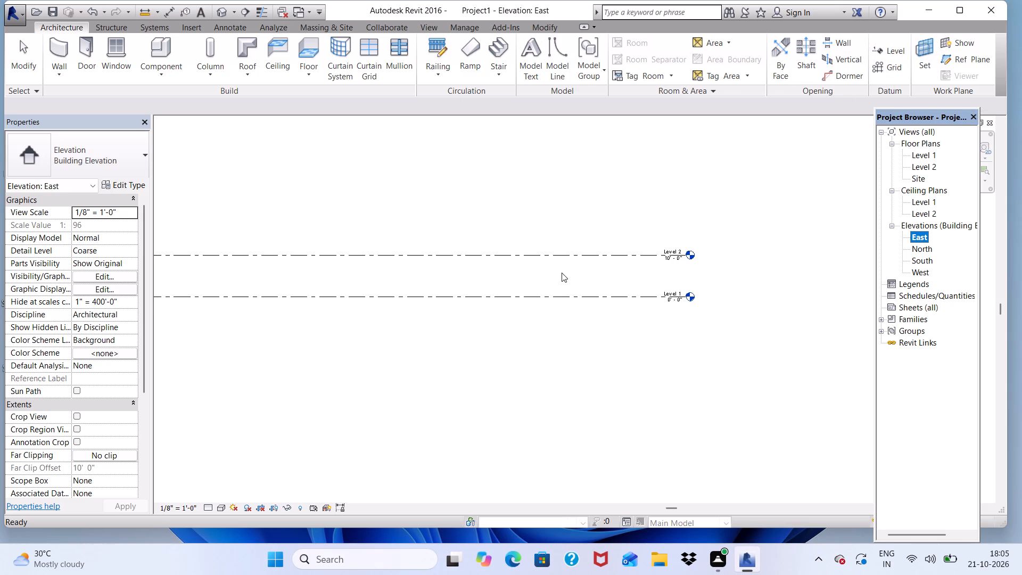
left_click(877, 52)
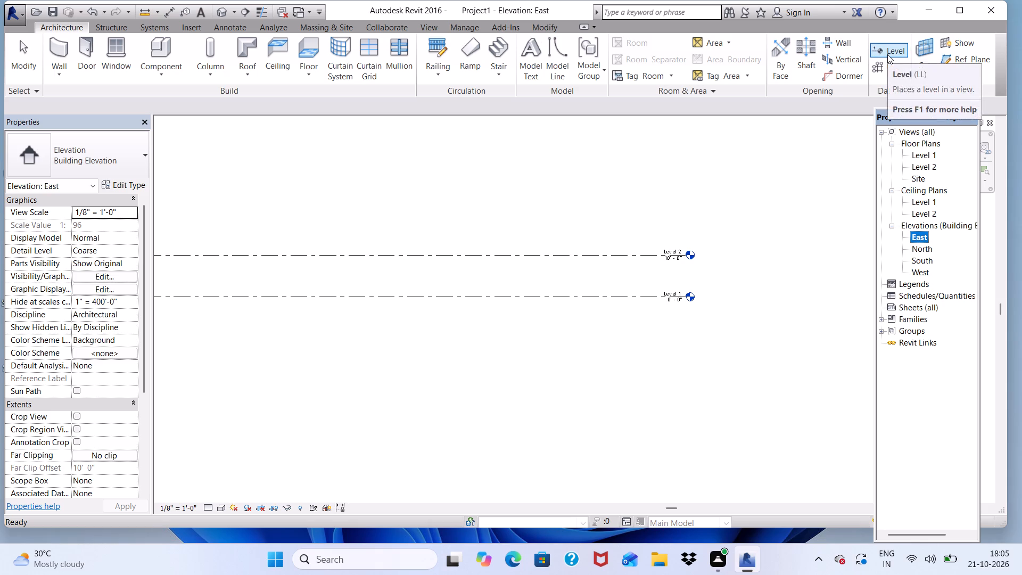
triple_click(887, 54)
left_click(923, 235)
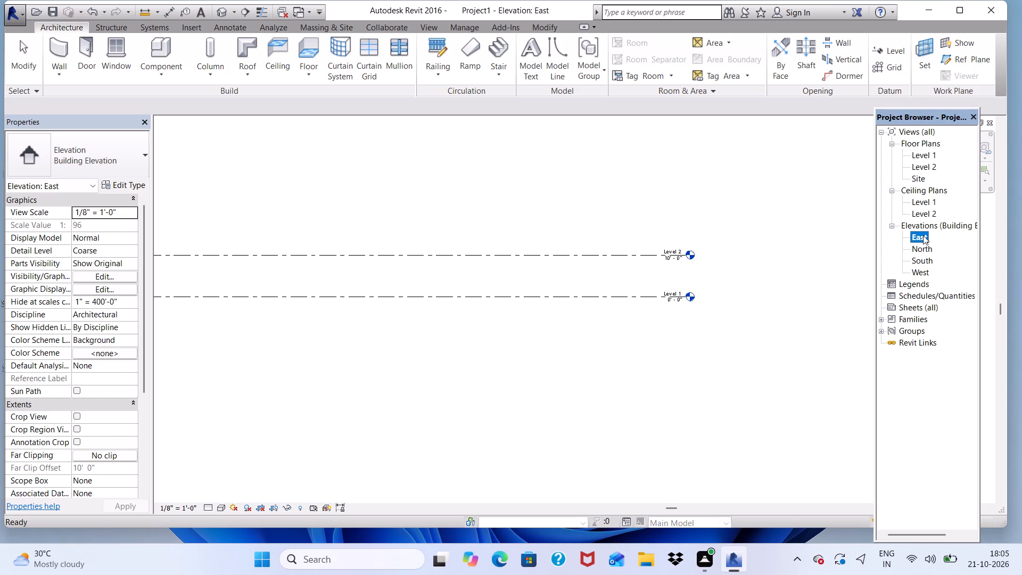
double_click(881, 54)
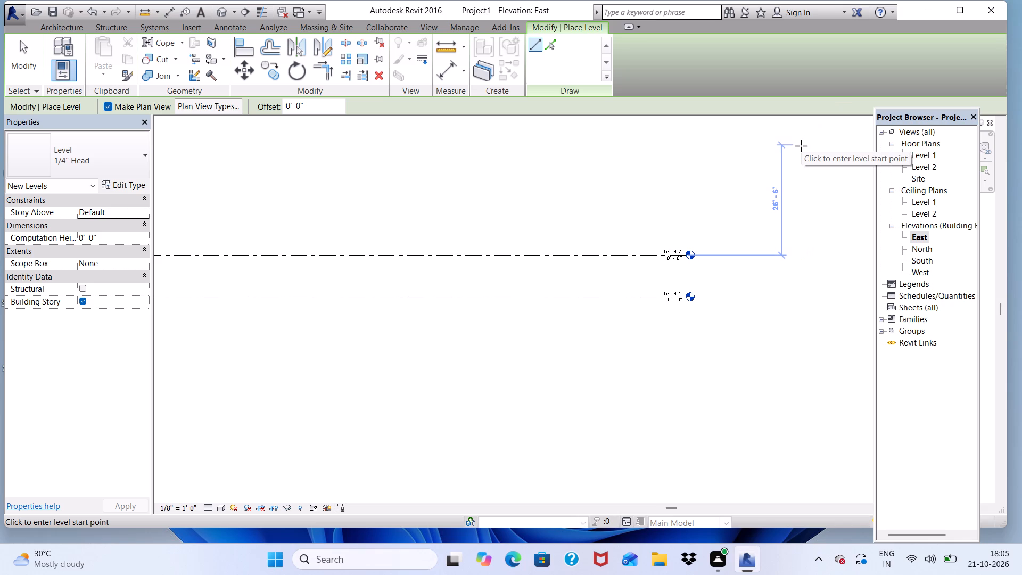
scroll(507, 282, "up", 4)
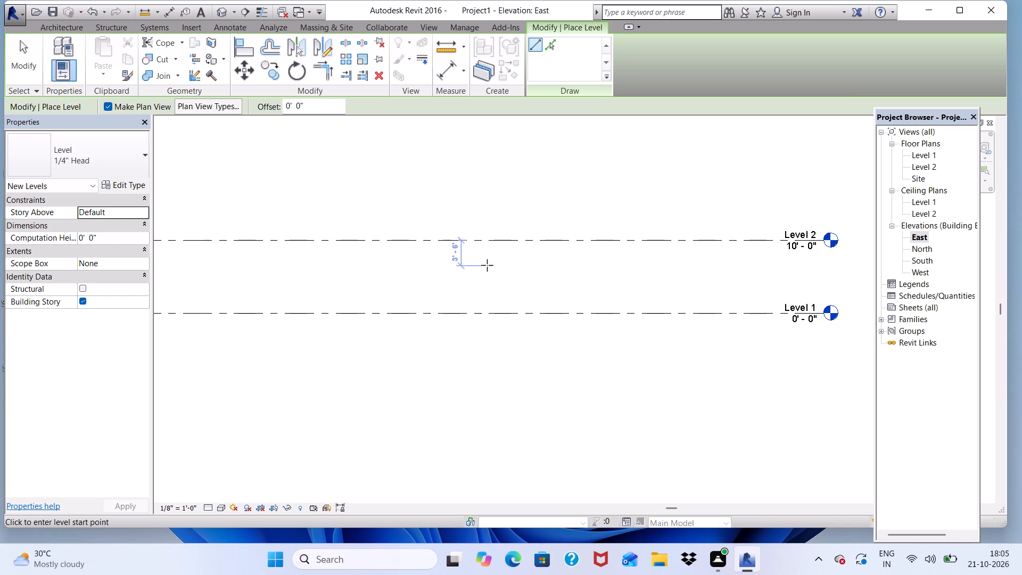
left_click(547, 41)
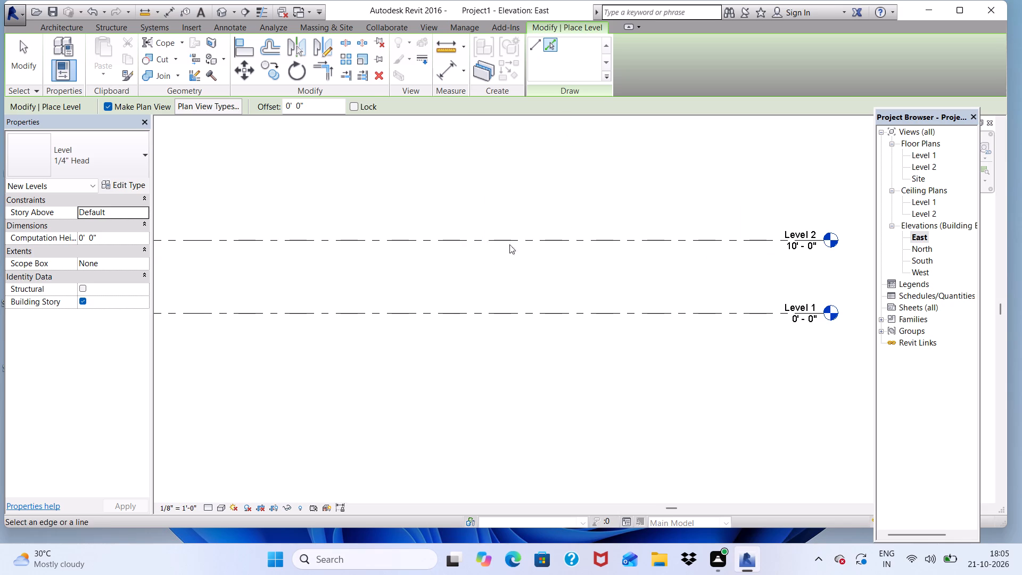
scroll(508, 242, "down", 3)
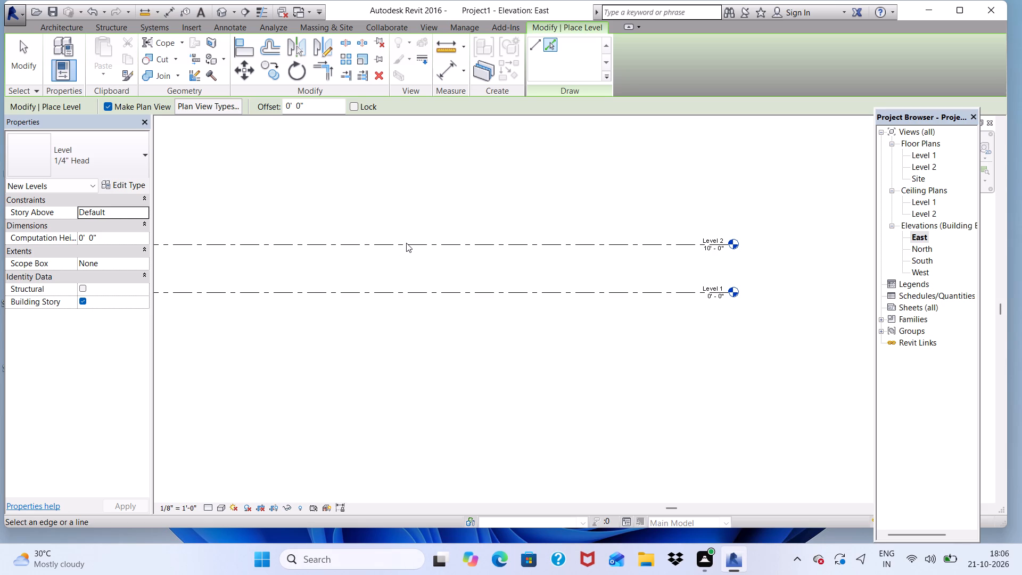
left_click(312, 107)
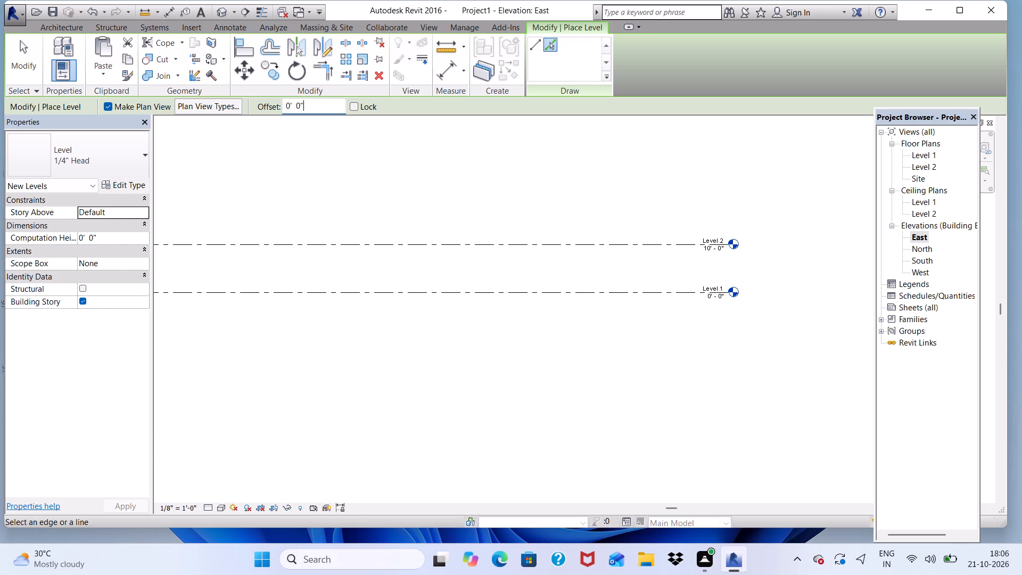
key("BackSpace")
key("BackSpace")
key("BackSpace")
key("BackSpace")
key("BackSpace")
key("BackSpace")
key("BackSpace")
key("BackSpace")
key("BackSpace")
key("BackSpace")
key("BackSpace")
key("BackSpace")
key("BackSpace")
key("BackSpace")
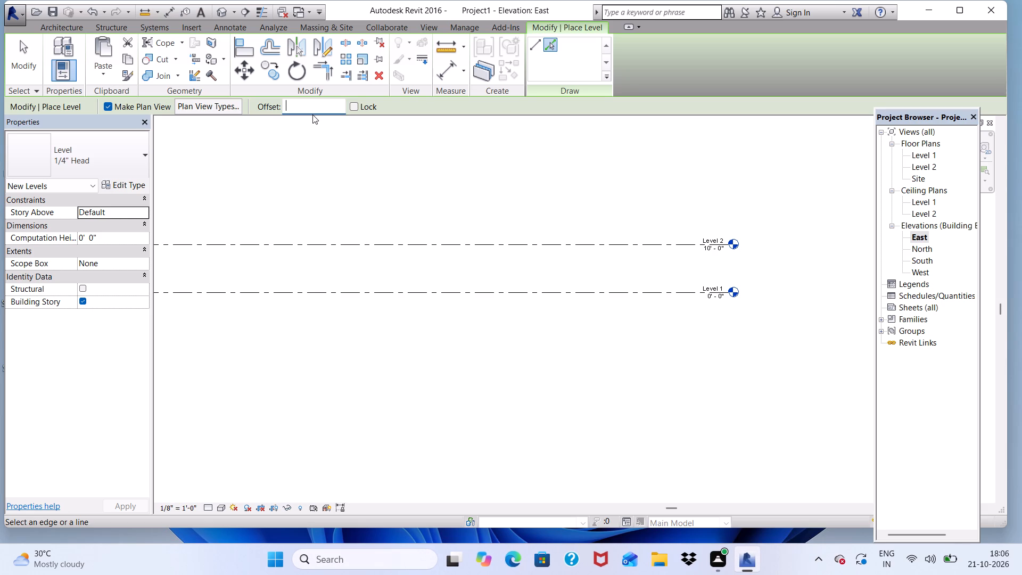
type("10'")
key("Return")
left_click(357, 242)
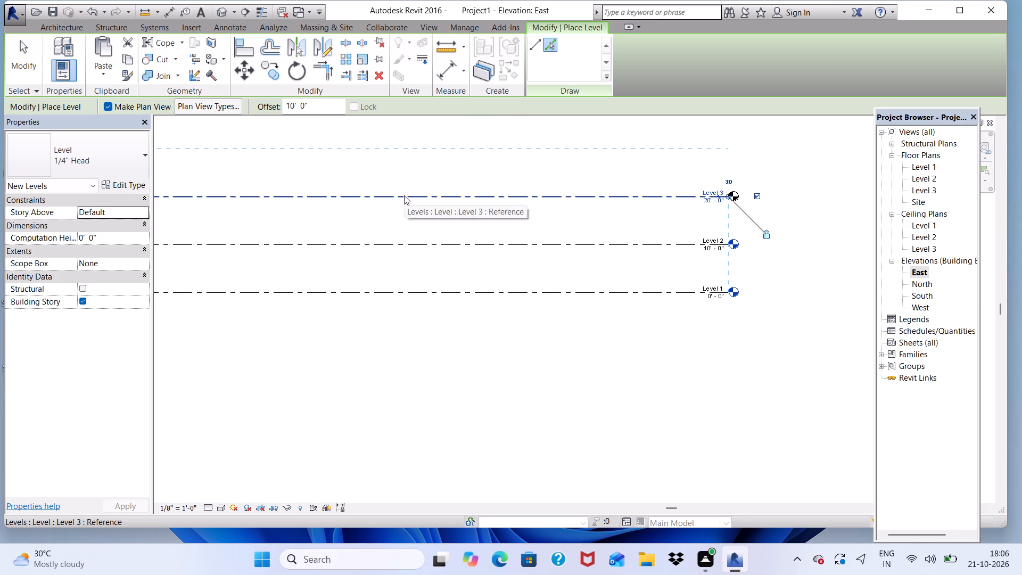
Change the level offset to 1' and create a new level 1' above Level 3.
left_click(322, 108)
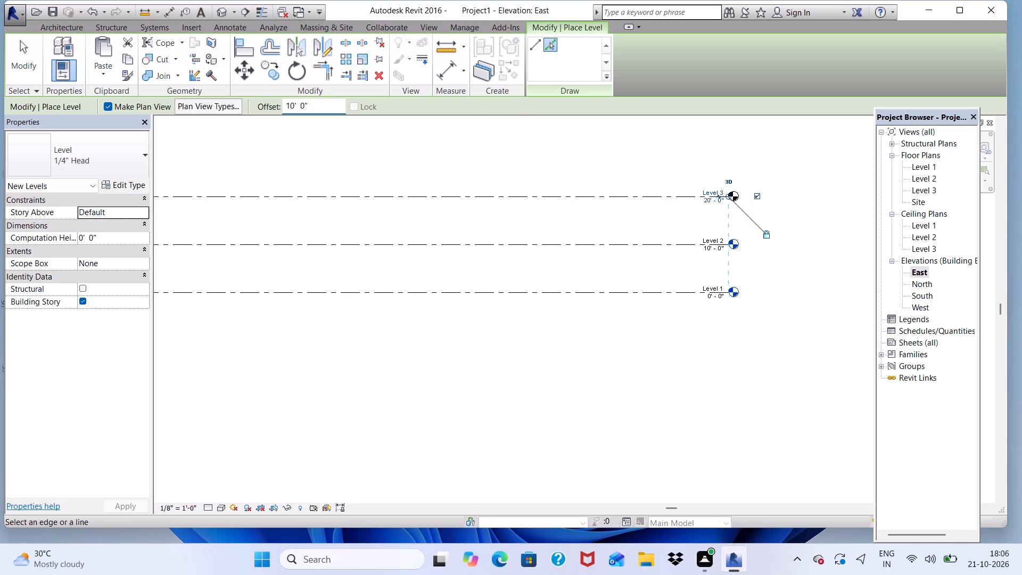
key("BackSpace")
key("BackSpace")
key("BackSpace")
key("BackSpace")
key("BackSpace")
key("BackSpace")
key("BackSpace")
key("BackSpace")
key("BackSpace")
key("BackSpace")
key("BackSpace")
key("BackSpace")
key("BackSpace")
key("BackSpace")
key("BackSpace")
type("1'")
key("Return")
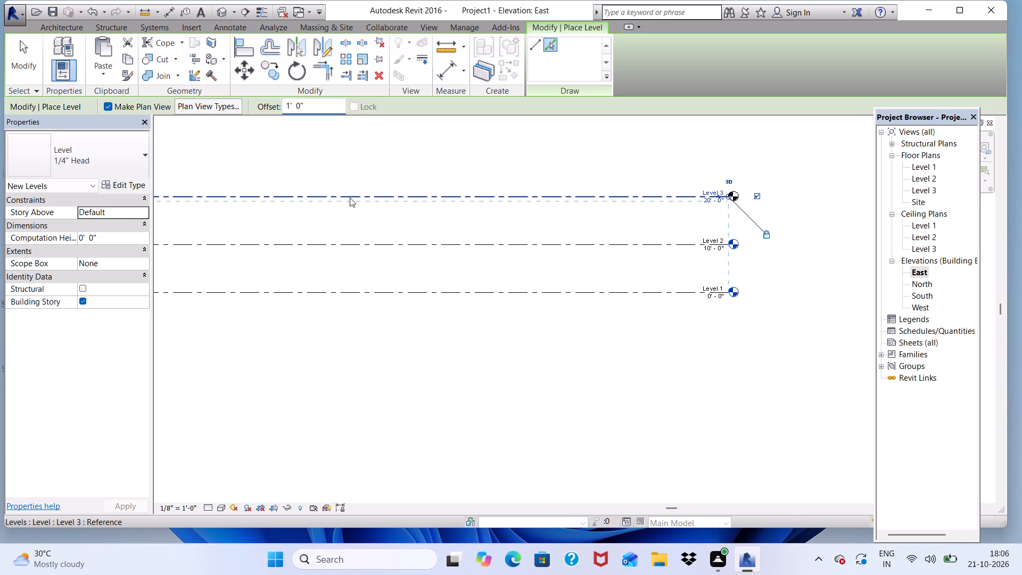
left_click(352, 194)
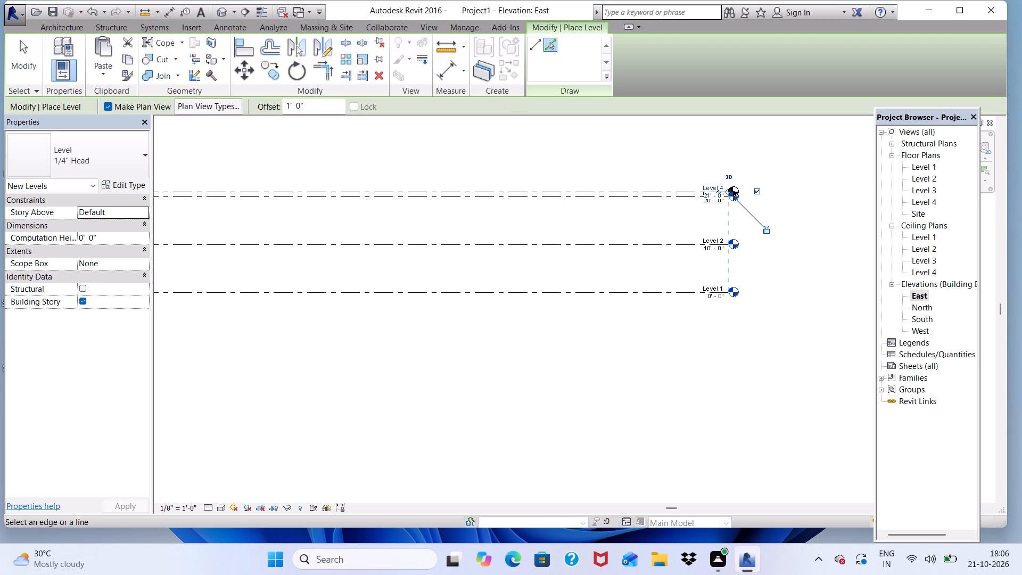
Set the level offset back to 10' and create a new level 10' above Level 4.
left_click(309, 104)
key("BackSpace")
key("BackSpace")
key("BackSpace")
key("BackSpace")
key("BackSpace")
key("BackSpace")
key("BackSpace")
key("BackSpace")
key("BackSpace")
key("BackSpace")
key("BackSpace")
key("BackSpace")
key("BackSpace")
key("BackSpace")
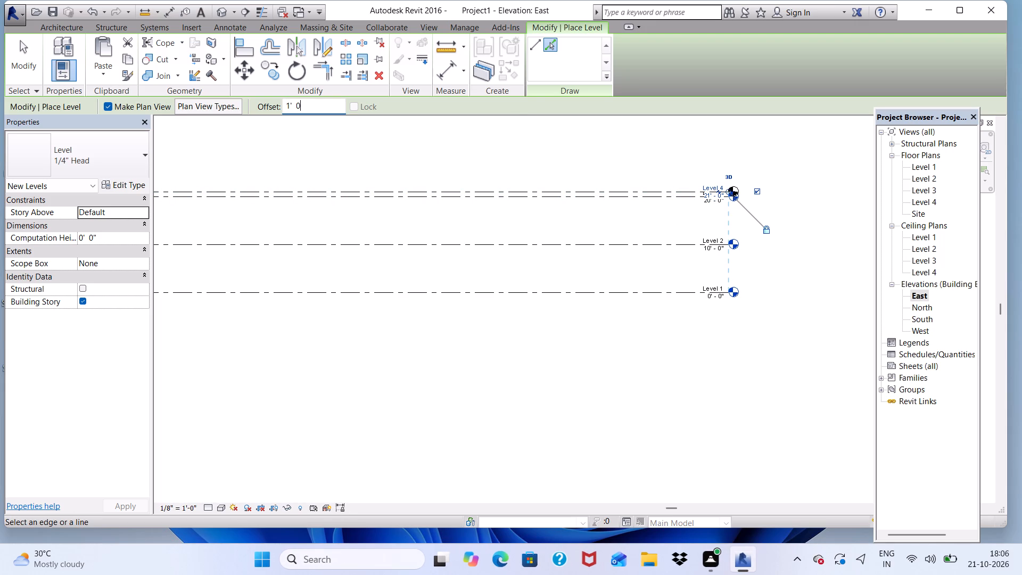
type("10'")
key("Return")
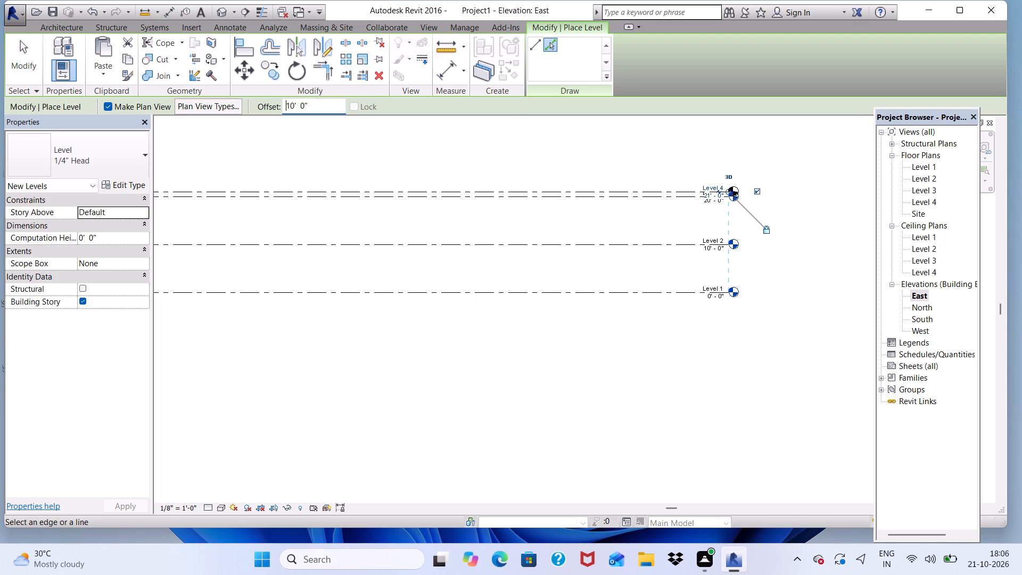
scroll(333, 188, "up", 3)
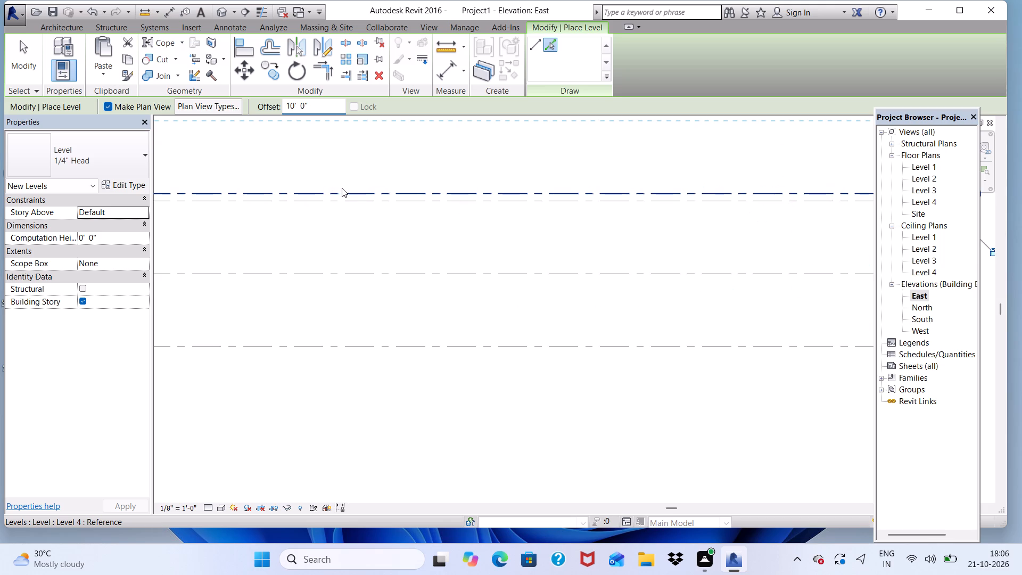
left_click(351, 191)
Change the level offset to 1' and create a new level 1' above Level 5.
scroll(366, 215, "down", 5)
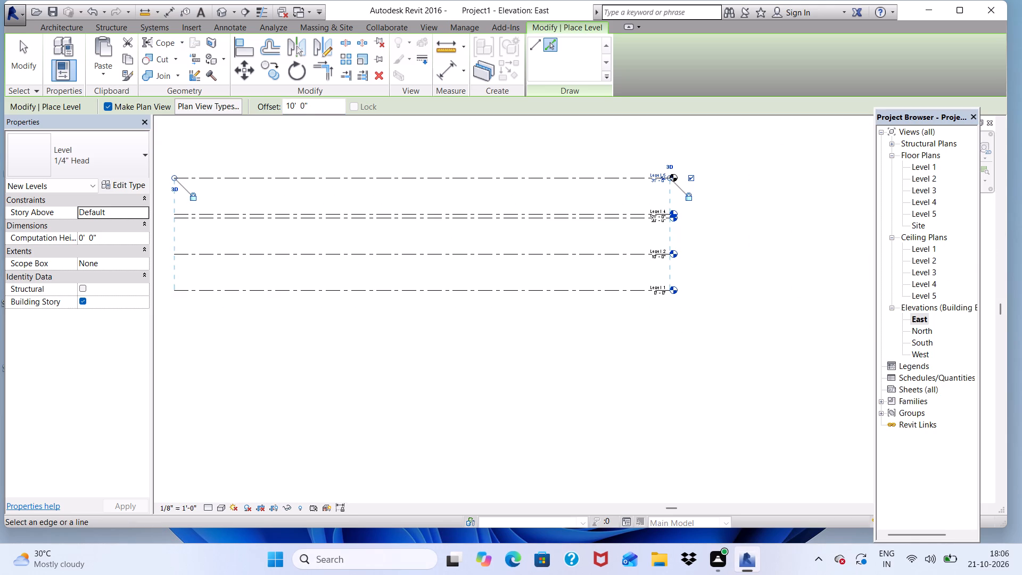
left_click(304, 106)
left_click(310, 105)
key("BackSpace")
key("BackSpace")
key("BackSpace")
key("BackSpace")
key("BackSpace")
key("BackSpace")
key("BackSpace")
key("BackSpace")
key("BackSpace")
key("BackSpace")
key("BackSpace")
key("BackSpace")
key("BackSpace")
key("BackSpace")
key("BackSpace")
key("BackSpace")
type("1'")
key("Return")
scroll(306, 173, "up", 5)
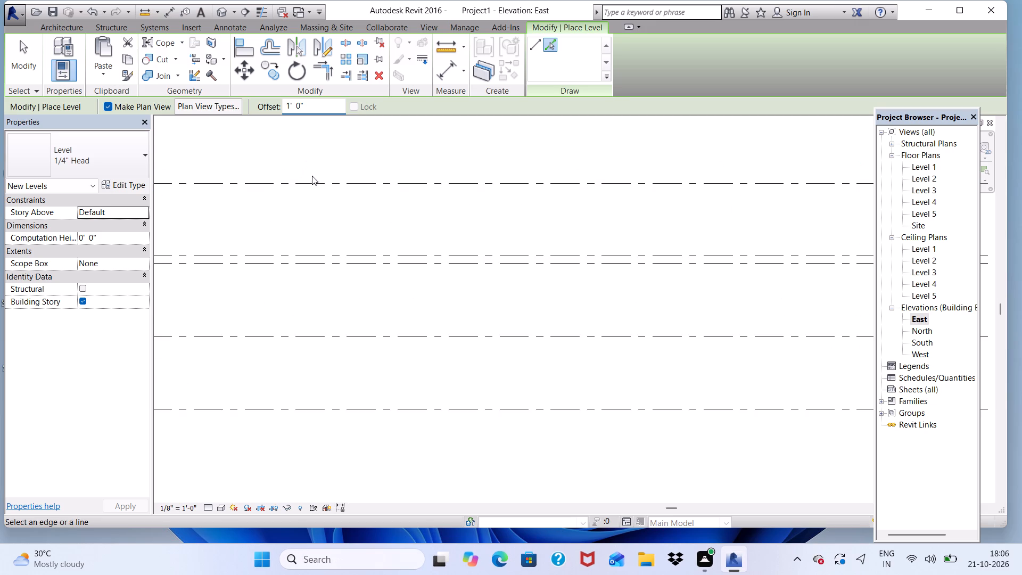
left_click(362, 181)
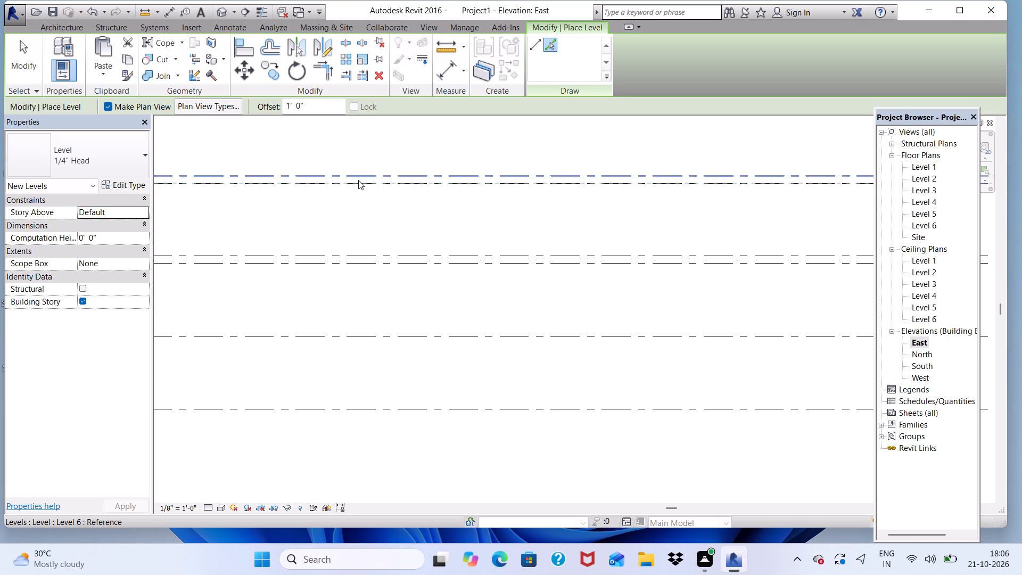
Set the level offset to 10' and create a new level 10' above Level 6.
double_click(319, 109)
key("BackSpace")
key("BackSpace")
key("BackSpace")
key("BackSpace")
key("BackSpace")
key("BackSpace")
key("BackSpace")
key("BackSpace")
key("BackSpace")
key("BackSpace")
key("BackSpace")
key("BackSpace")
key("BackSpace")
key("BackSpace")
key("BackSpace")
key("BackSpace")
key("BackSpace")
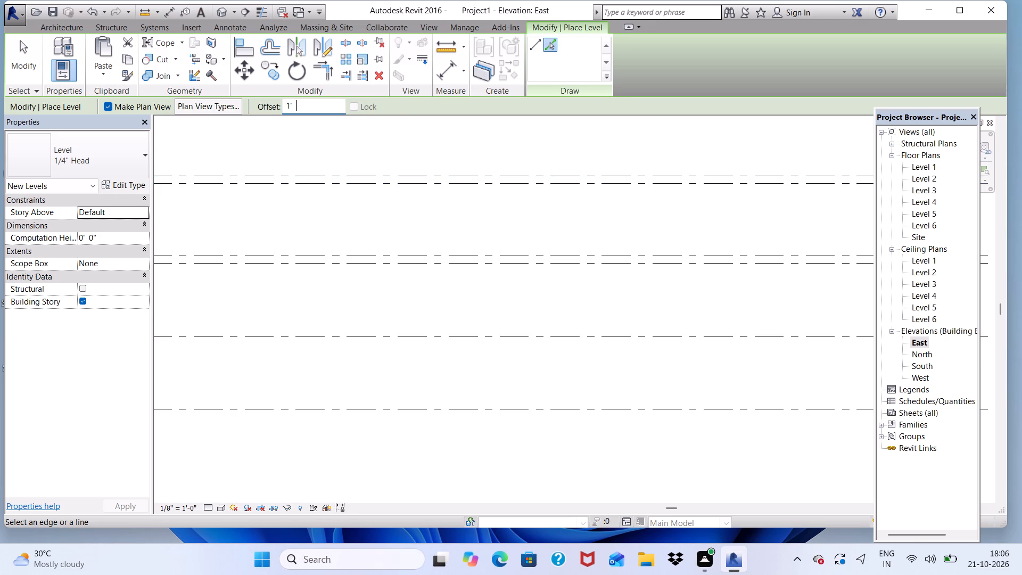
type("10'")
key("Return")
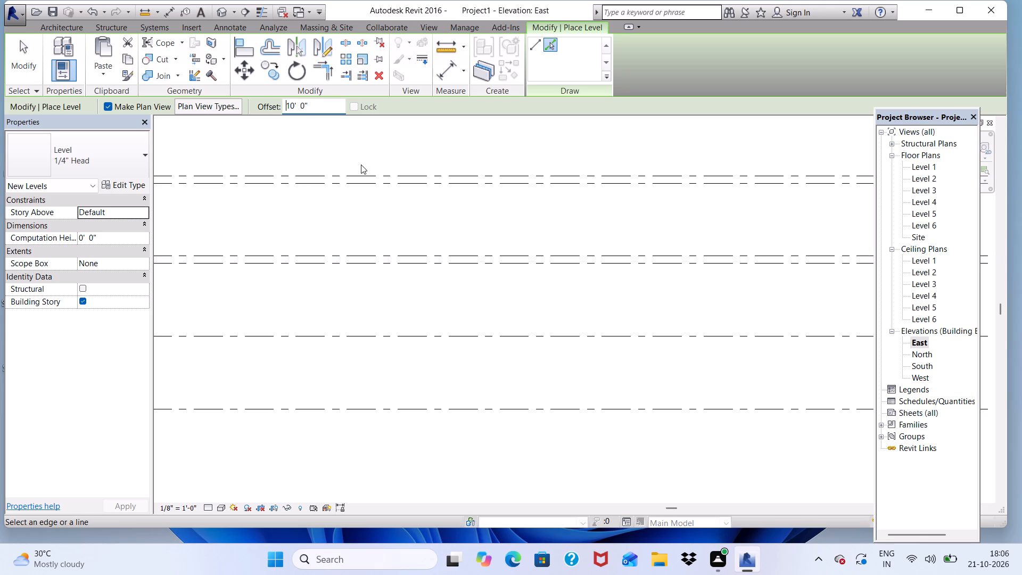
scroll(359, 163, "up", 3)
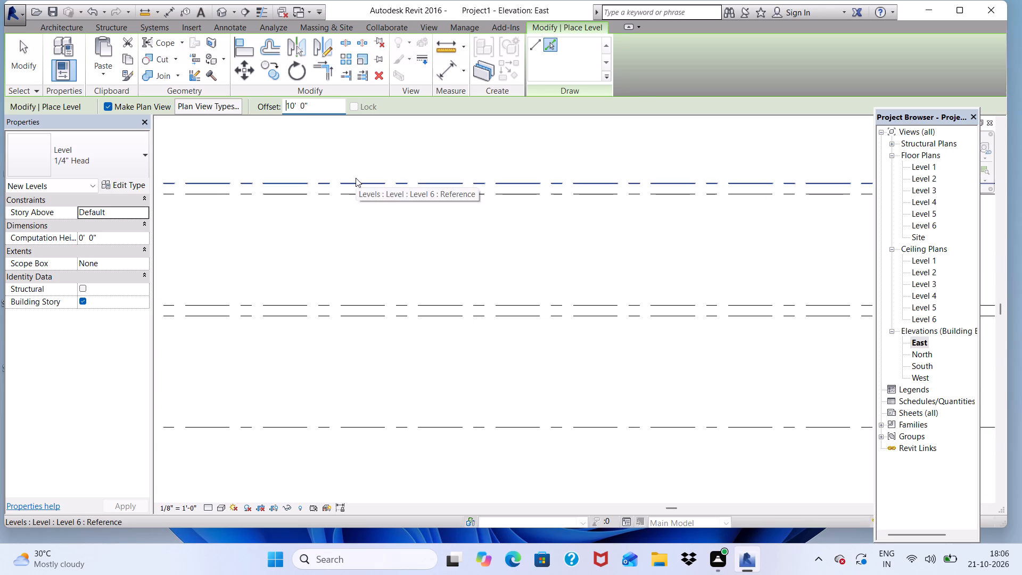
left_click(356, 178)
Change the level offset to 1' and create a new level 1' above Level 7.
scroll(347, 224, "down", 11)
scroll(368, 153, "up", 5)
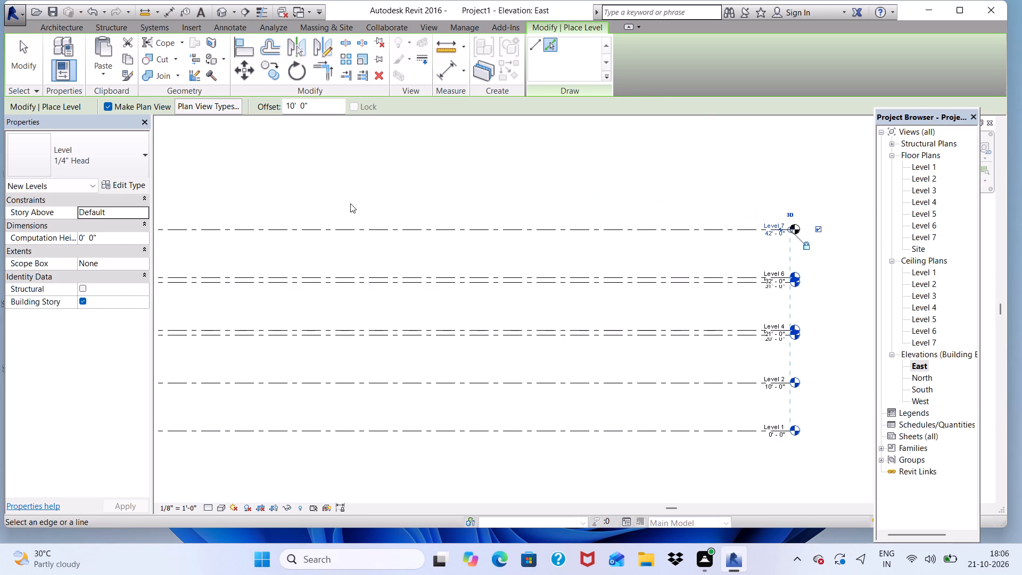
left_click(319, 109)
key("BackSpace")
key("BackSpace")
key("BackSpace")
key("BackSpace")
key("BackSpace")
key("BackSpace")
key("BackSpace")
key("BackSpace")
key("BackSpace")
key("BackSpace")
key("BackSpace")
key("BackSpace")
key("BackSpace")
key("BackSpace")
key("BackSpace")
key("BackSpace")
type("1'")
key("Return")
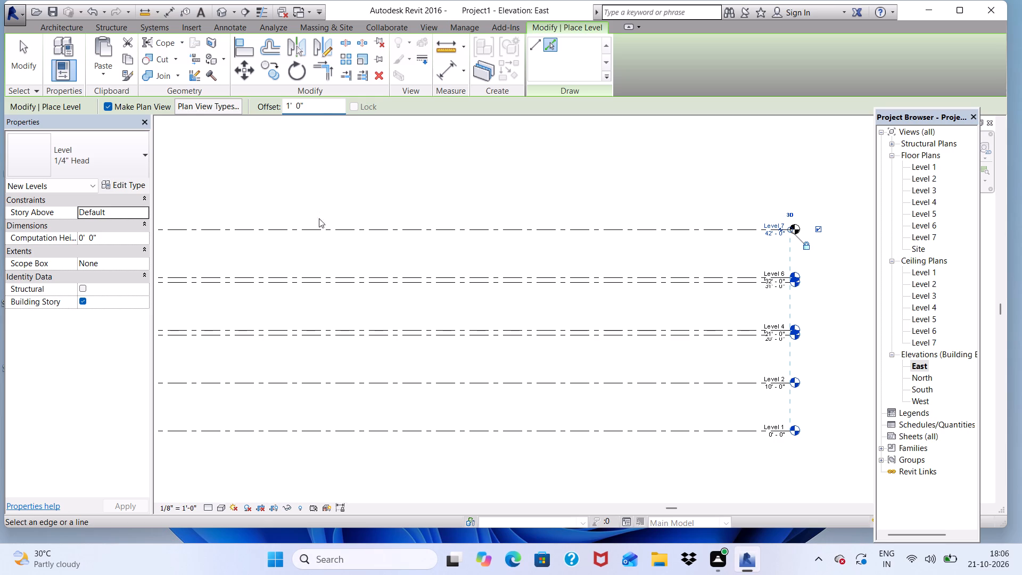
scroll(312, 221, "up", 3)
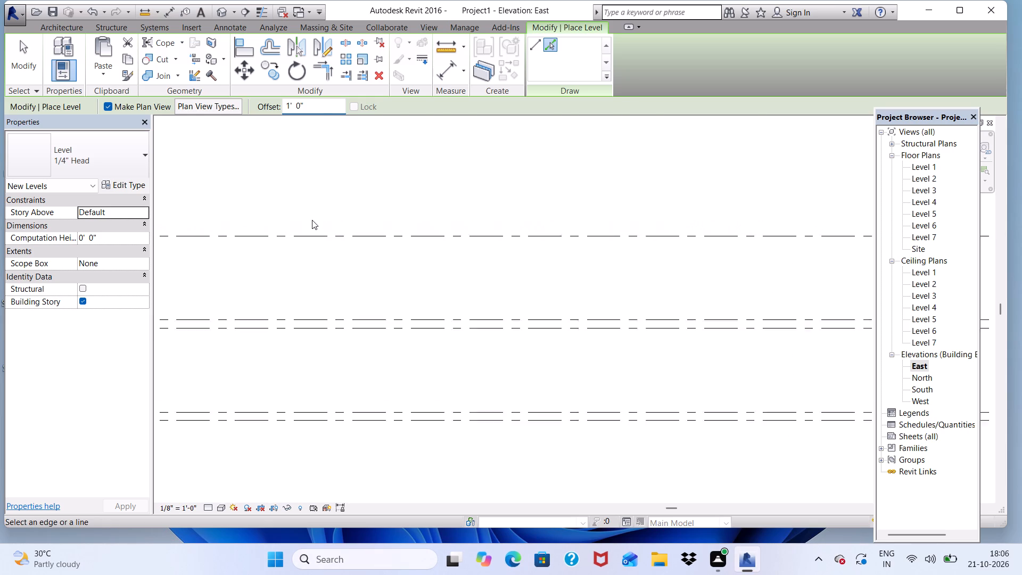
scroll(312, 220, "up", 7)
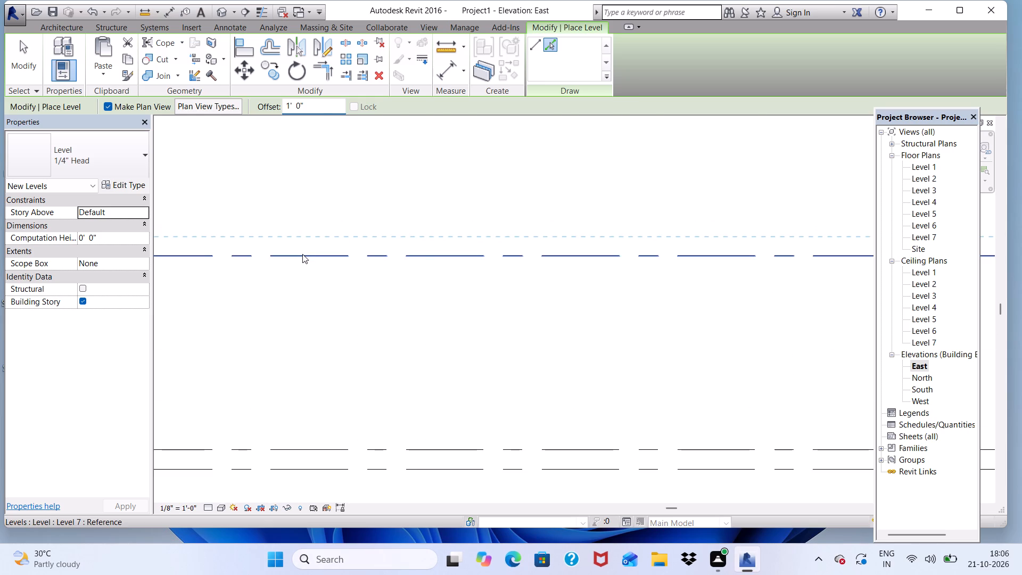
left_click(302, 254)
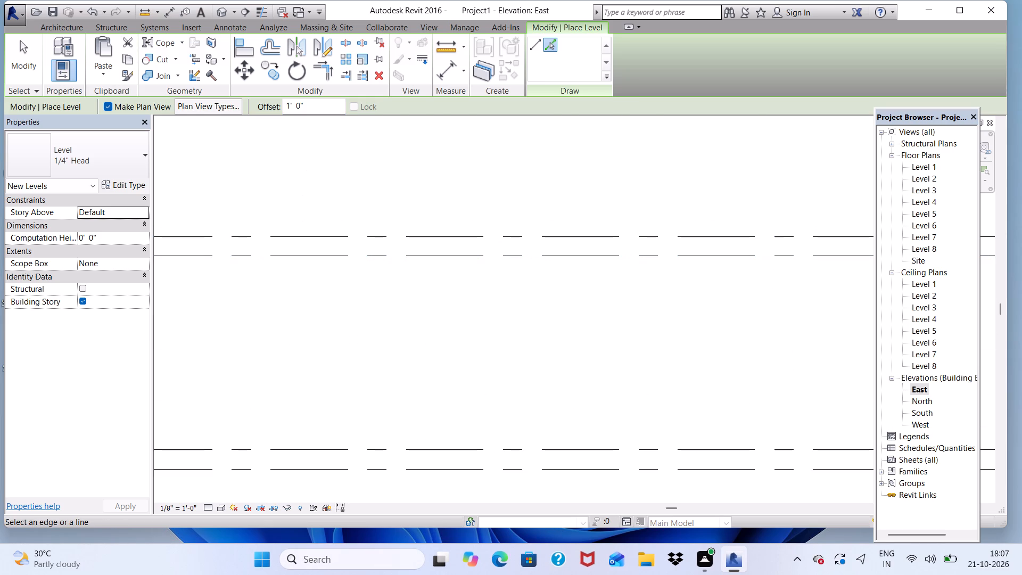
Set the level offset to 10' and create a new level 10' above Level 8.
left_click(310, 108)
key("BackSpace")
key("BackSpace")
key("BackSpace")
key("BackSpace")
key("BackSpace")
key("BackSpace")
key("BackSpace")
key("BackSpace")
key("BackSpace")
key("BackSpace")
key("BackSpace")
type("10'")
key("Return")
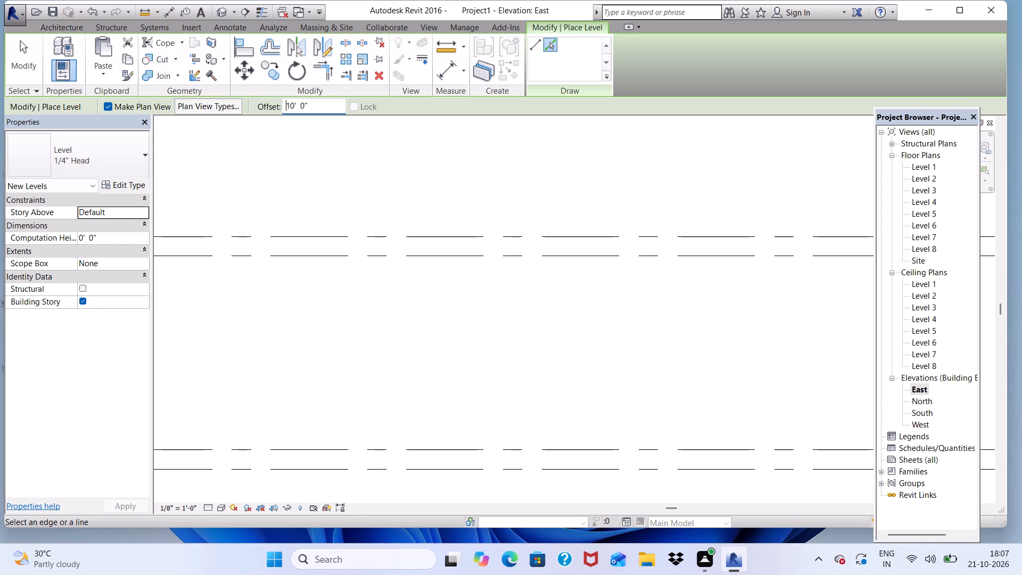
left_click(306, 232)
scroll(300, 245, "down", 16)
scroll(321, 240, "up", 6)
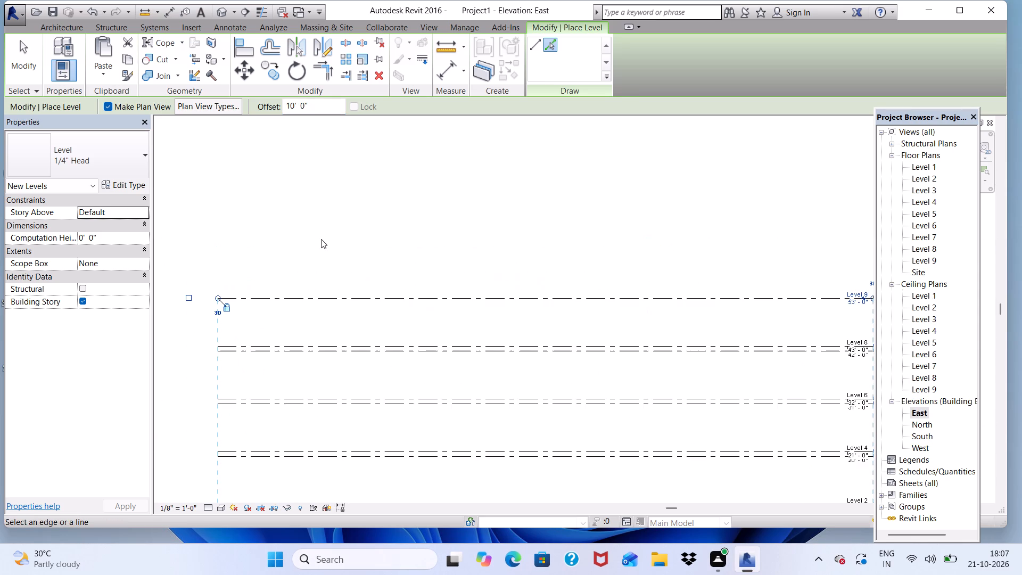
Change the level offset to 1' and create a new level 1' above Level 9.
left_click(312, 111)
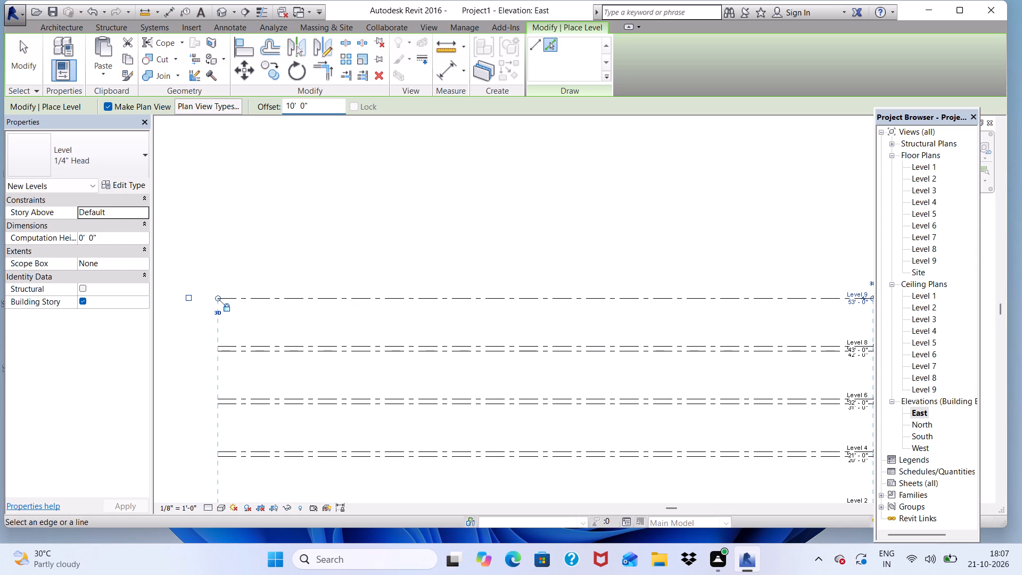
key("BackSpace")
key("BackSpace")
key("BackSpace")
key("BackSpace")
key("BackSpace")
key("BackSpace")
key("BackSpace")
key("BackSpace")
key("BackSpace")
key("BackSpace")
key("BackSpace")
key("BackSpace")
key("BackSpace")
key("BackSpace")
key("BackSpace")
key("BackSpace")
key("BackSpace")
type("1'")
key("Return")
scroll(317, 298, "up", 3)
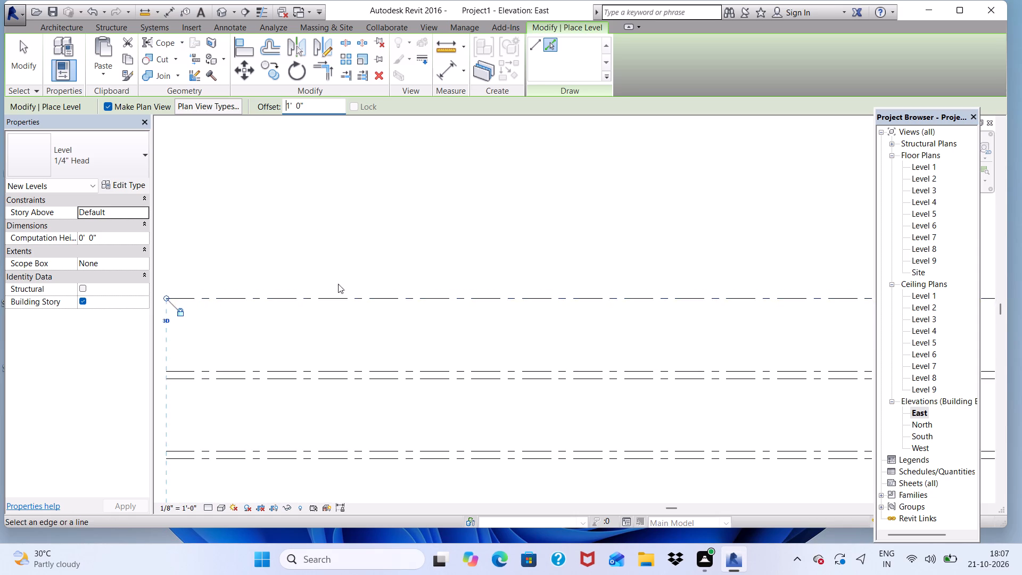
scroll(342, 280, "up", 4)
scroll(325, 305, "down", 2)
scroll(325, 313, "up", 4)
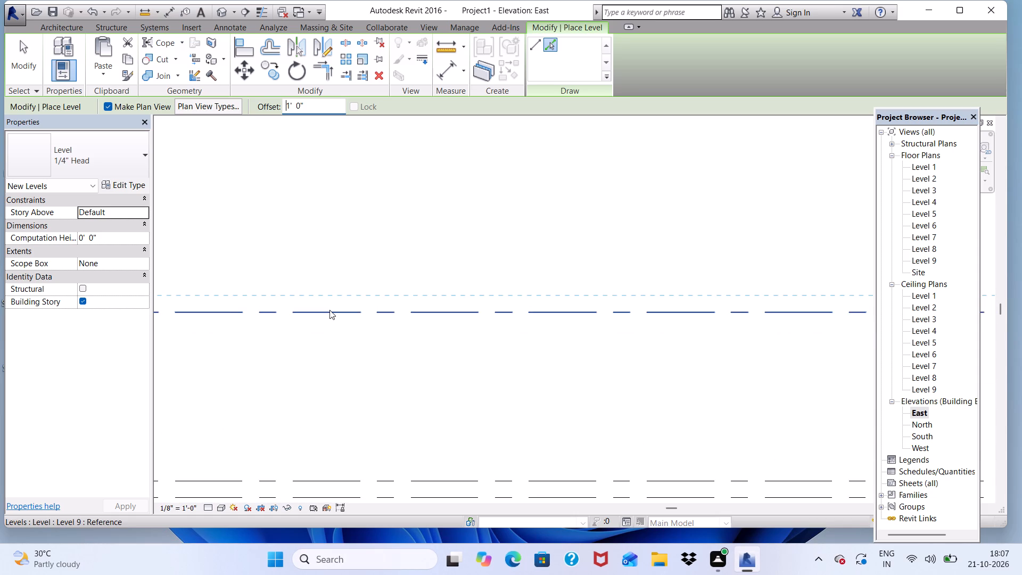
left_click(329, 311)
Set the level offset to 10' and create a new level 10' above Level 10.
left_click(318, 108)
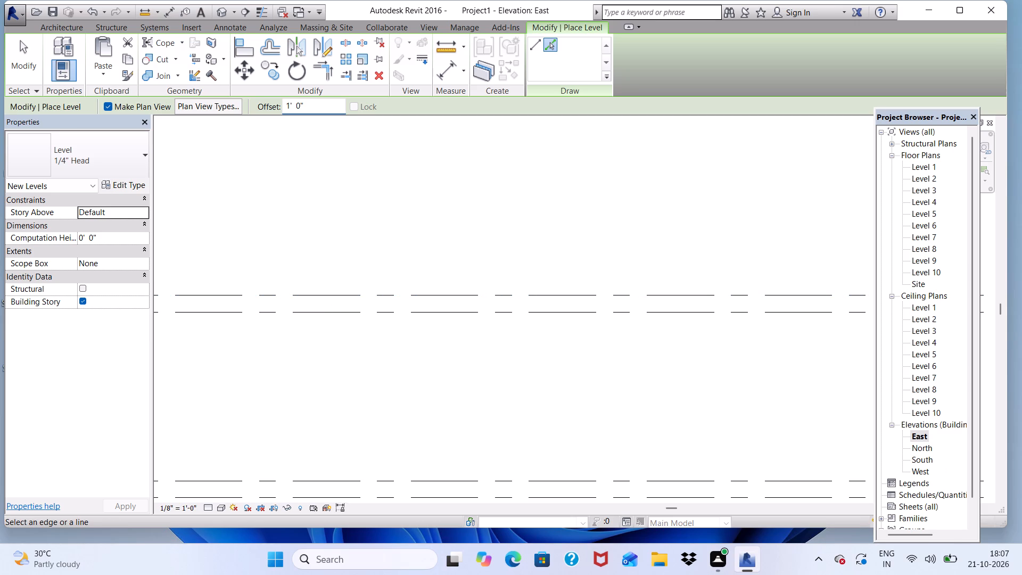
key("BackSpace")
key("BackSpace")
key("BackSpace")
key("BackSpace")
key("BackSpace")
key("BackSpace")
key("BackSpace")
key("BackSpace")
key("BackSpace")
key("BackSpace")
key("BackSpace")
key("BackSpace")
key("BackSpace")
key("BackSpace")
type("10'")
key("Return")
left_click(318, 292)
Change the level offset to 1' and create a new level 1' above Level 11.
scroll(313, 284, "down", 11)
double_click(317, 104)
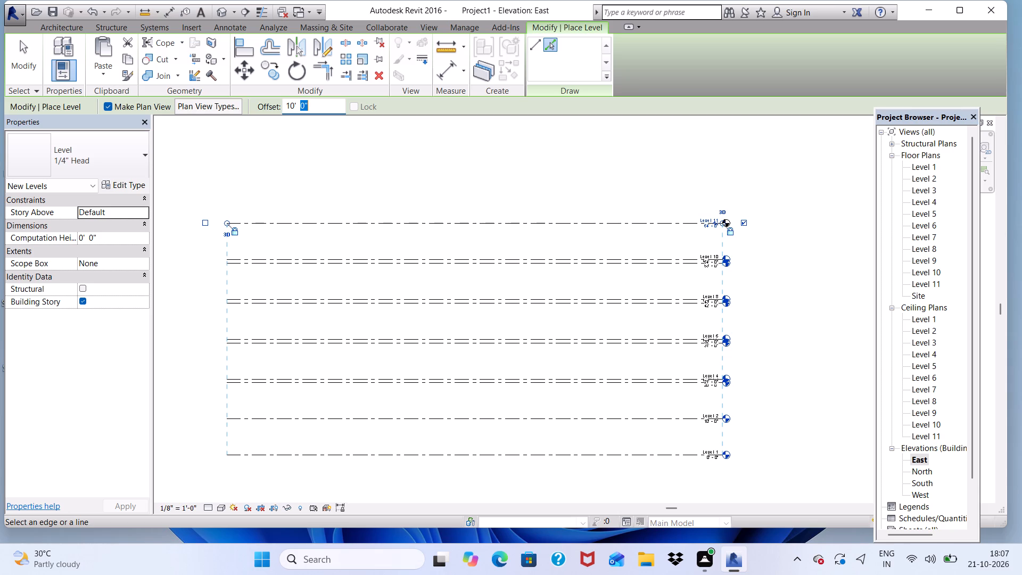
key("BackSpace")
key("BackSpace")
key("BackSpace")
key("BackSpace")
key("BackSpace")
key("BackSpace")
key("BackSpace")
key("BackSpace")
key("BackSpace")
key("BackSpace")
key("BackSpace")
key("BackSpace")
key("BackSpace")
key("BackSpace")
key("BackSpace")
key("BackSpace")
key("BackSpace")
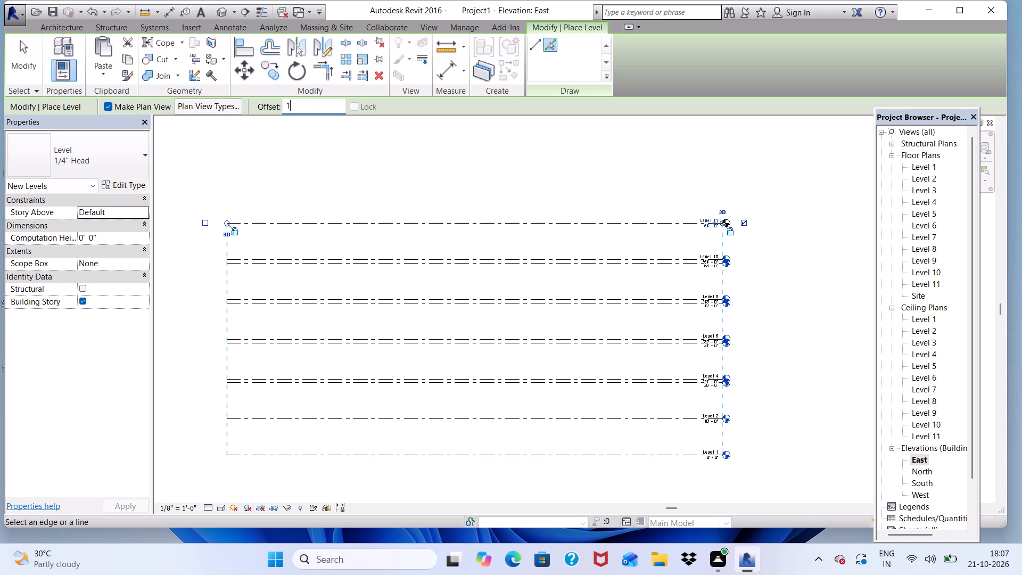
type("1'")
key("Return")
scroll(328, 151, "up", 1)
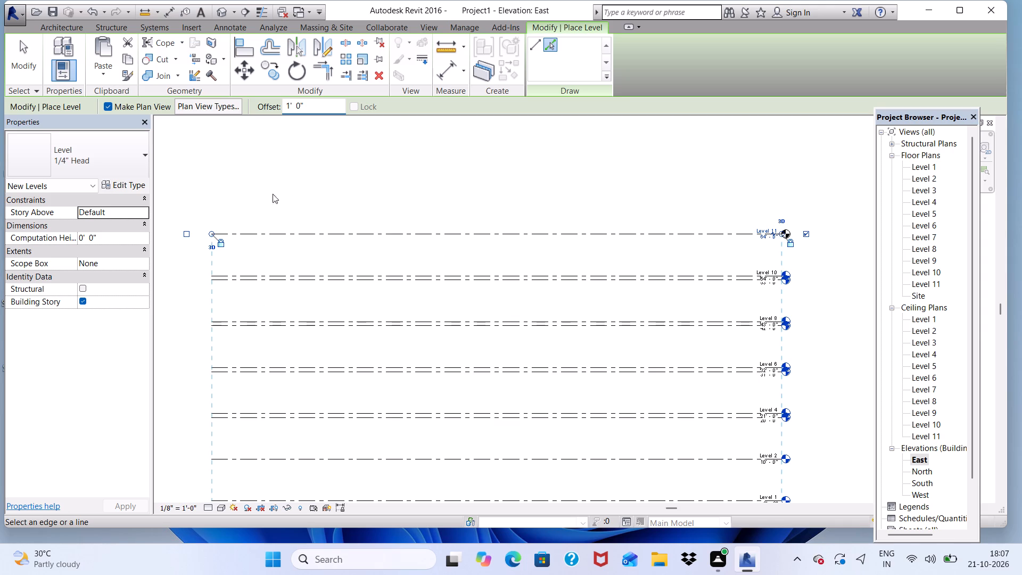
scroll(266, 179, "up", 2)
scroll(254, 209, "down", 5)
scroll(301, 241, "up", 5)
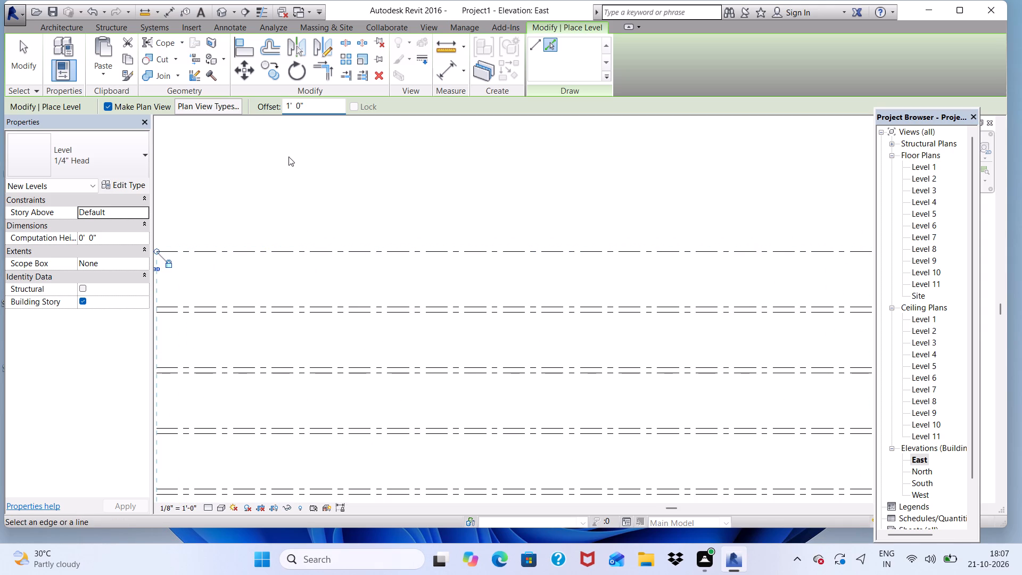
scroll(312, 249, "up", 5)
left_click(324, 251)
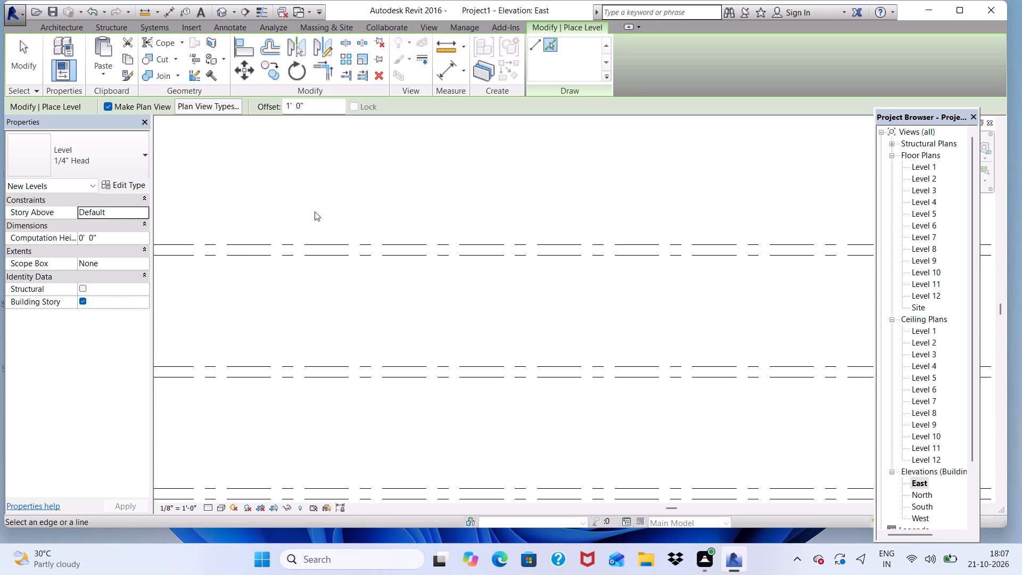
Set the level offset to 10' and create a new level 10' above Level 12.
left_click(318, 105)
key("BackSpace")
key("BackSpace")
key("BackSpace")
key("BackSpace")
key("BackSpace")
key("BackSpace")
key("BackSpace")
key("BackSpace")
key("BackSpace")
key("BackSpace")
key("BackSpace")
key("BackSpace")
type("10'")
key("Return")
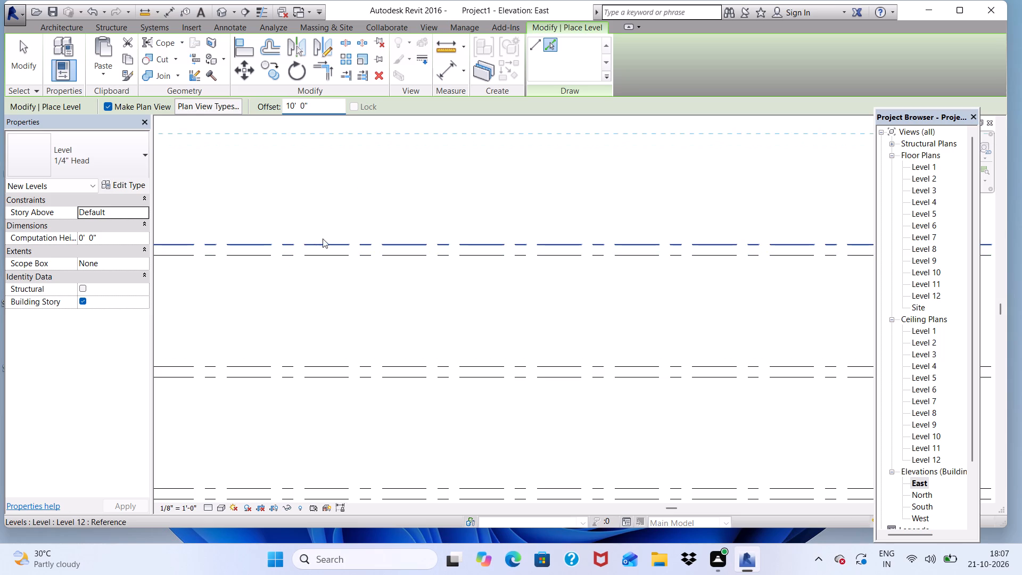
left_click(326, 243)
Change the level offset to 1' and create a new level 1' above Level 13.
scroll(322, 237, "down", 7)
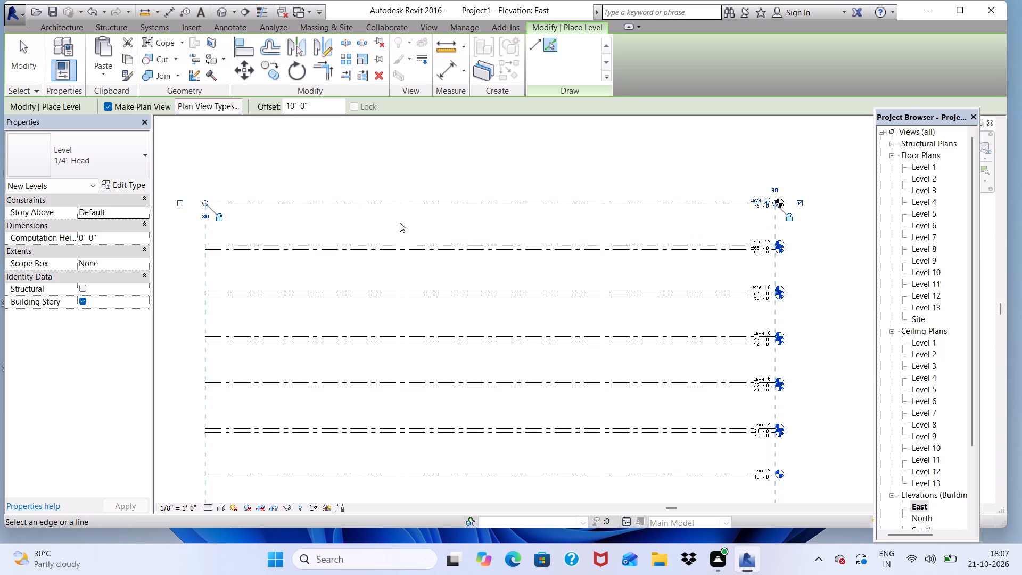
scroll(400, 223, "down", 11)
scroll(562, 241, "up", 6)
scroll(325, 153, "up", 2)
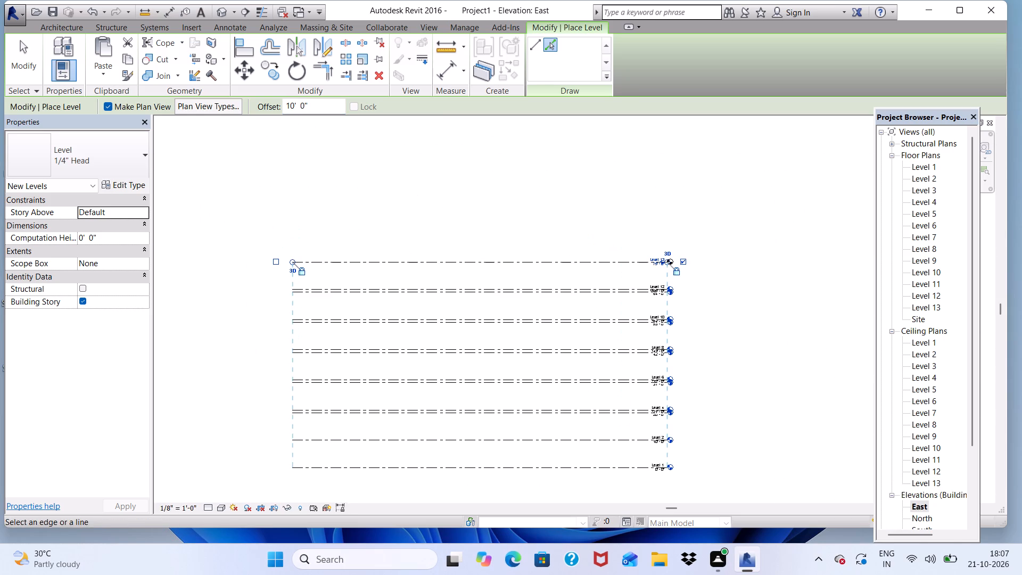
left_click(316, 108)
key("BackSpace")
key("BackSpace")
key("BackSpace")
key("BackSpace")
key("BackSpace")
key("BackSpace")
key("BackSpace")
key("BackSpace")
key("BackSpace")
key("BackSpace")
key("BackSpace")
key("BackSpace")
key("BackSpace")
key("BackSpace")
key("BackSpace")
key("BackSpace")
key("BackSpace")
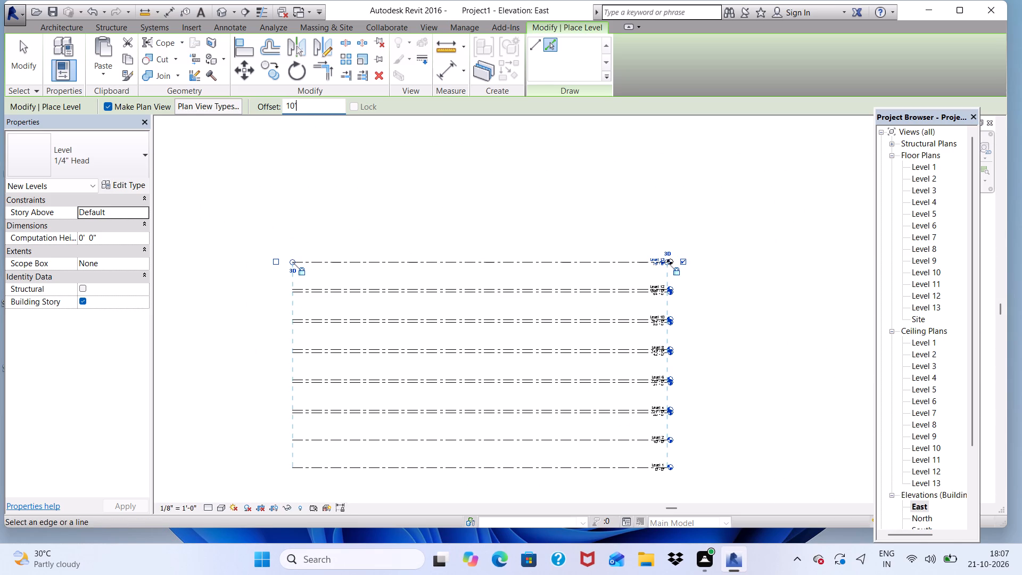
key("1")
key("apostrophe")
key("Return")
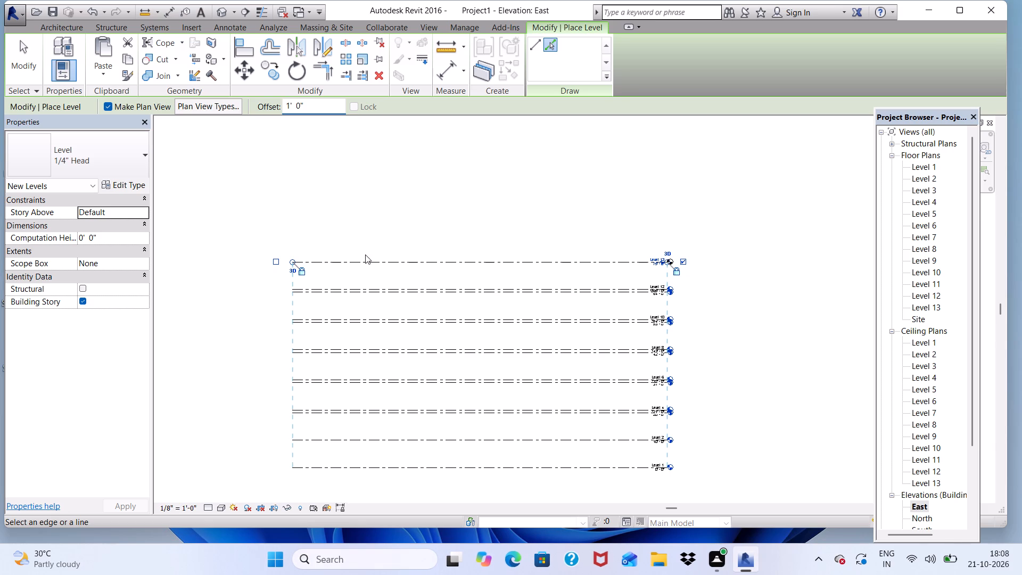
scroll(358, 259, "up", 4)
left_click(317, 109)
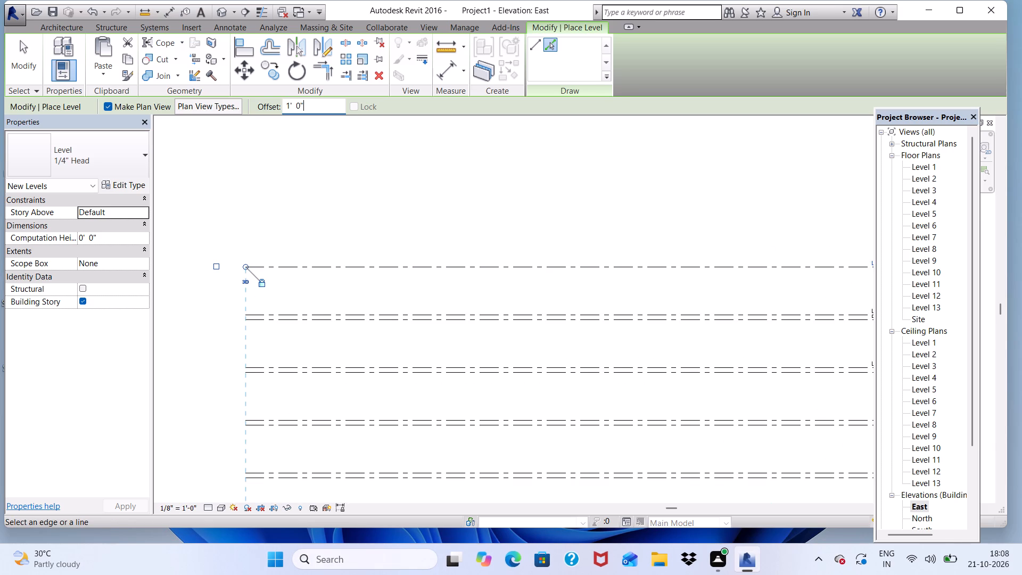
left_click(356, 265)
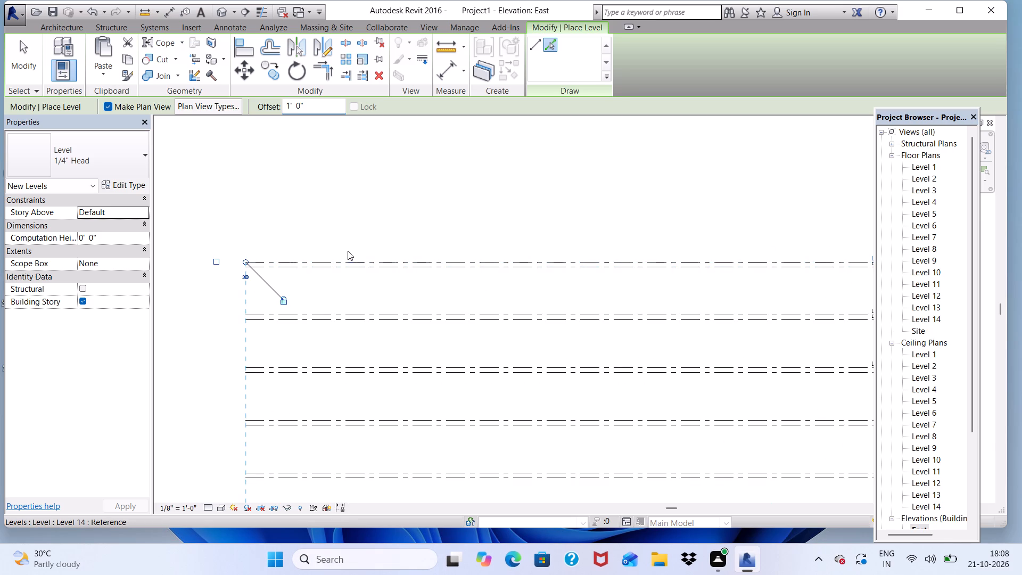
Set the level offset to 10' and create a new level 10' above Level 14.
double_click(312, 101)
key("BackSpace")
key("BackSpace")
key("BackSpace")
key("BackSpace")
key("BackSpace")
key("BackSpace")
key("BackSpace")
key("BackSpace")
key("BackSpace")
key("BackSpace")
key("BackSpace")
key("BackSpace")
key("BackSpace")
key("BackSpace")
key("BackSpace")
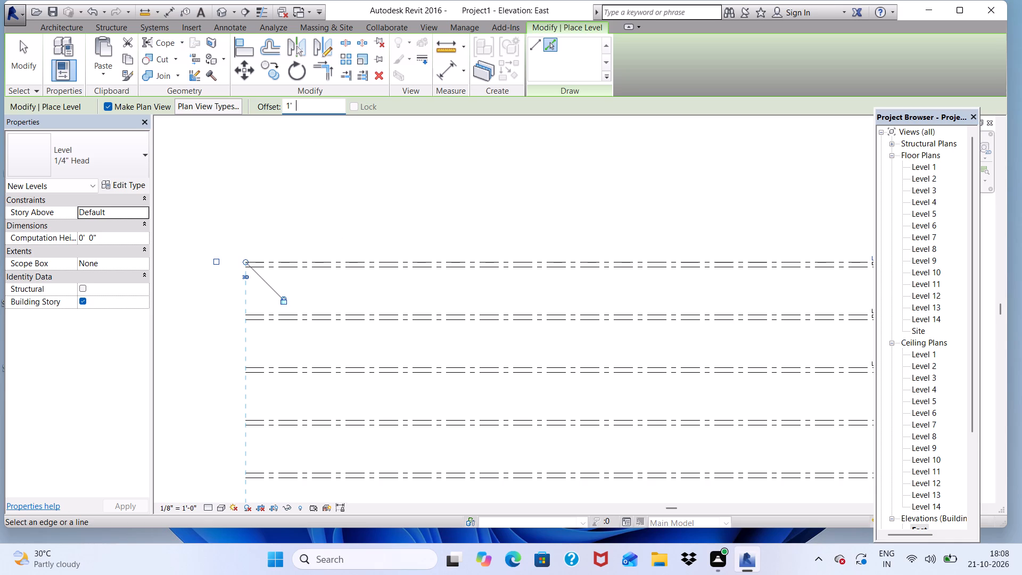
type("10'")
key("Return")
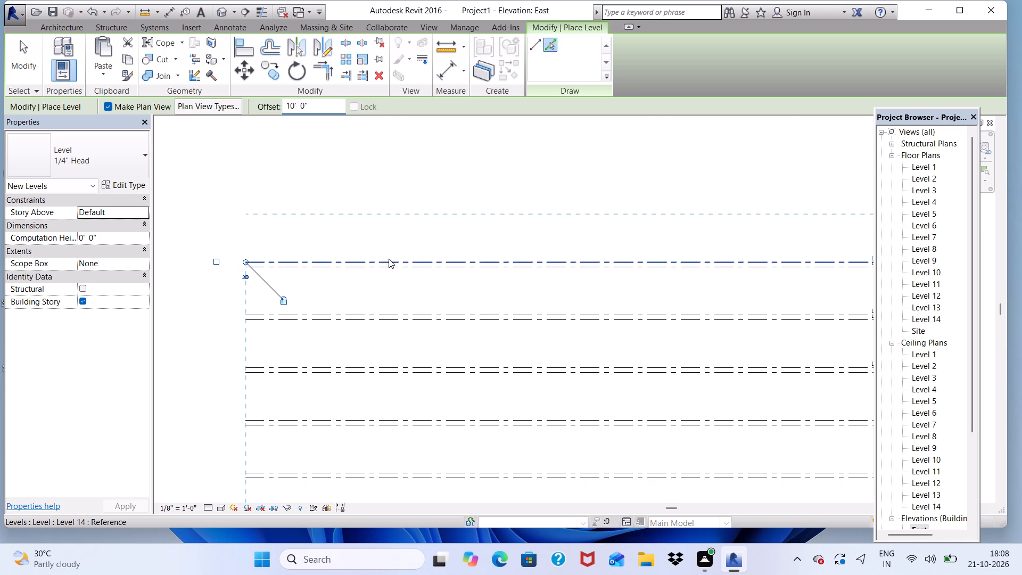
left_click(389, 259)
Change the level offset to 1' and create a new level 1' above Level 15.
left_click(322, 105)
key("BackSpace")
key("BackSpace")
key("BackSpace")
key("BackSpace")
key("BackSpace")
key("BackSpace")
key("BackSpace")
key("BackSpace")
key("BackSpace")
key("BackSpace")
key("BackSpace")
key("BackSpace")
key("BackSpace")
key("BackSpace")
key("BackSpace")
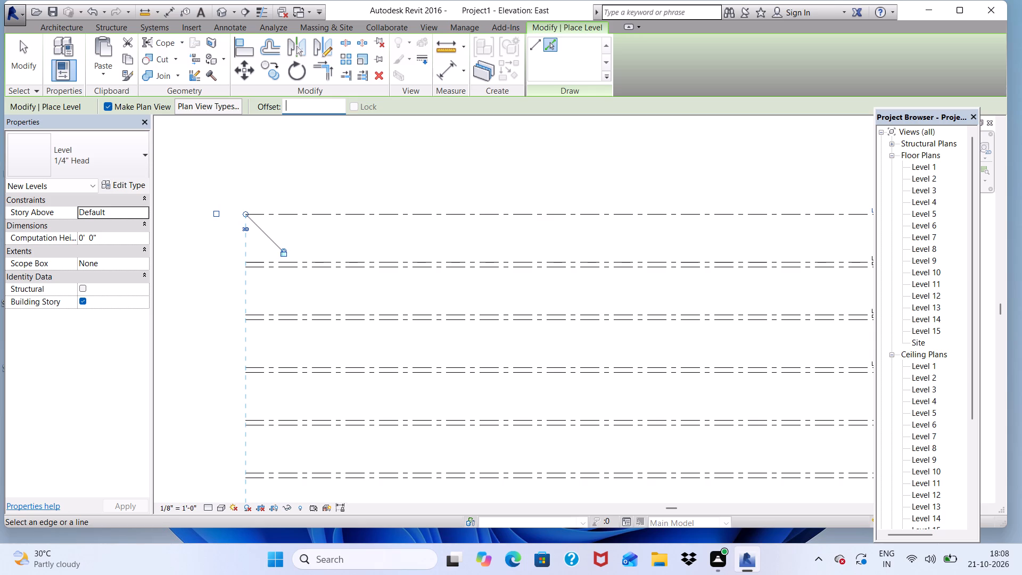
type("1'")
key("Return")
left_click(351, 213)
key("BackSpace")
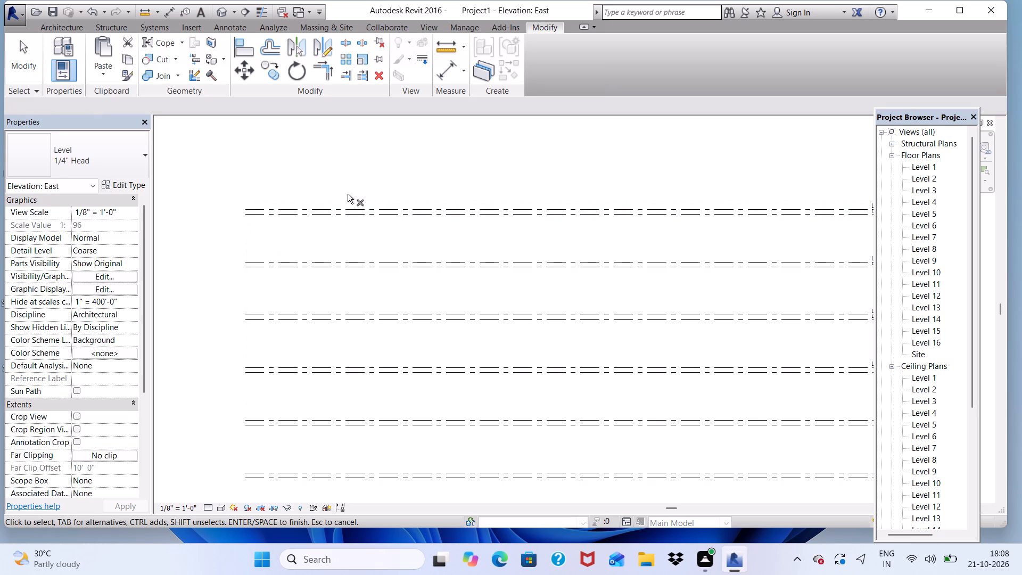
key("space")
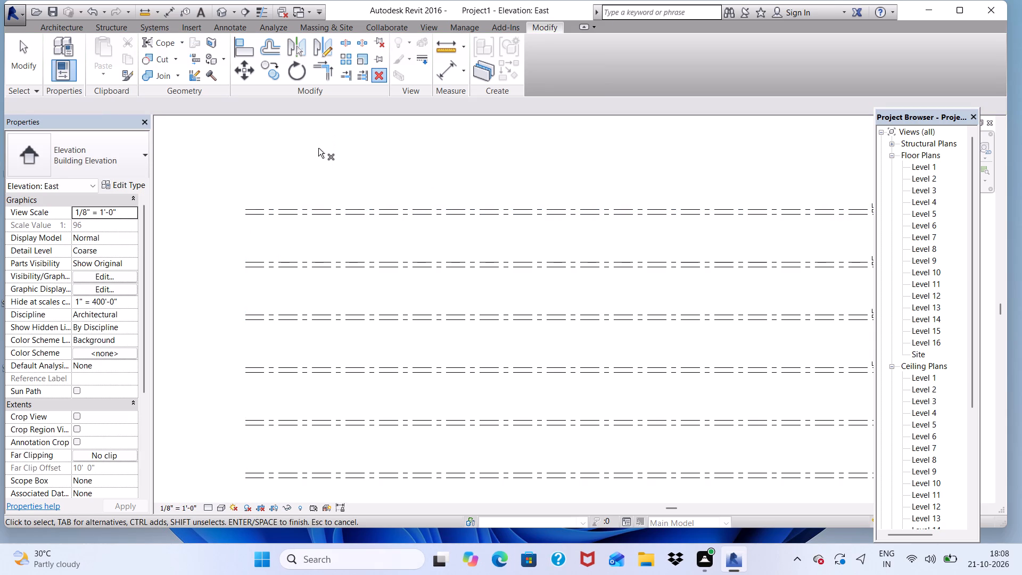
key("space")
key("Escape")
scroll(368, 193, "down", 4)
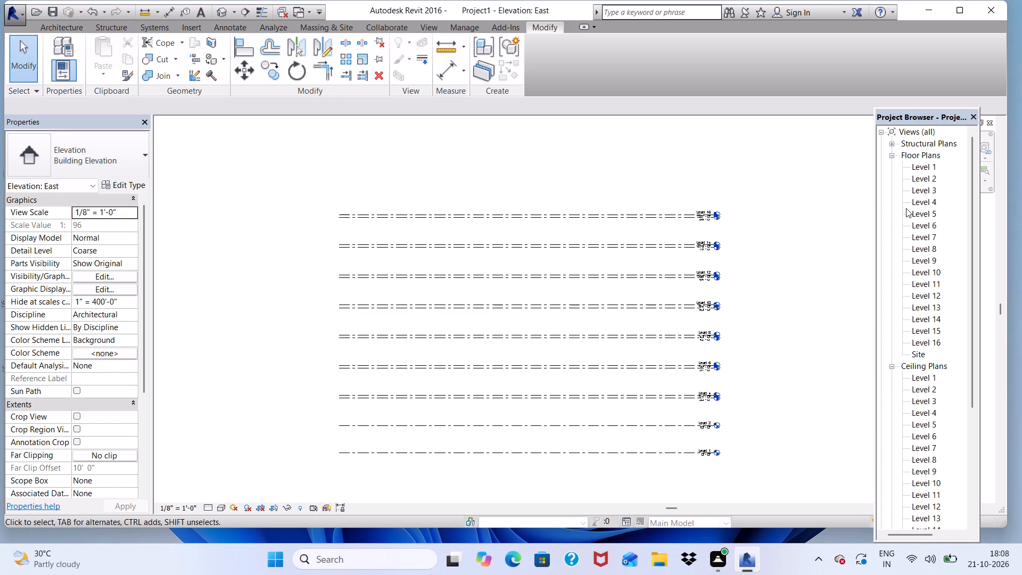
Examine the stacked levels and their labels in the East elevation up to Level 16.
scroll(918, 414, "up", 1)
scroll(919, 402, "down", 8)
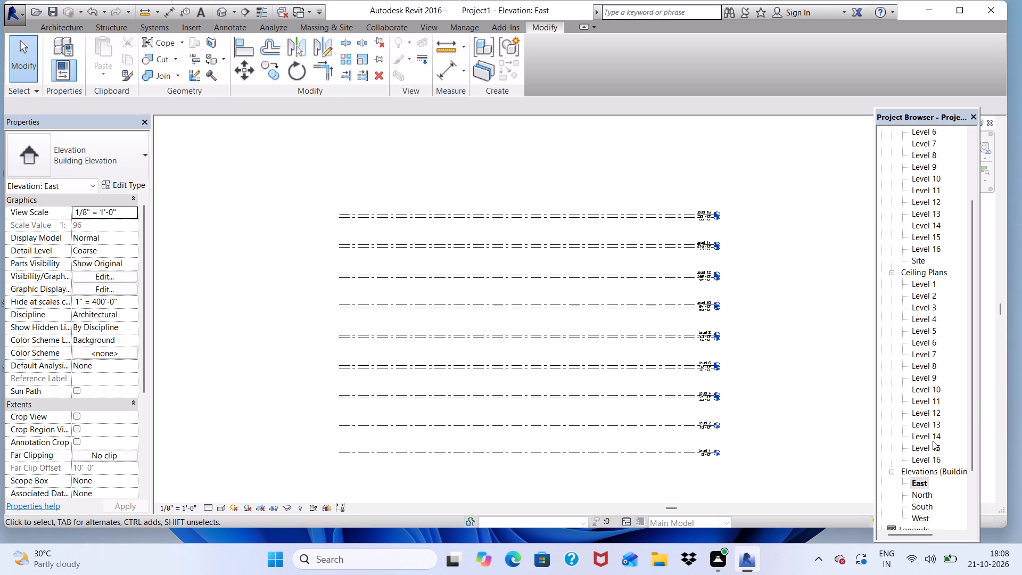
triple_click(912, 483)
scroll(597, 224, "up", 5)
scroll(481, 207, "down", 8)
scroll(617, 382, "up", 5)
scroll(653, 336, "up", 1)
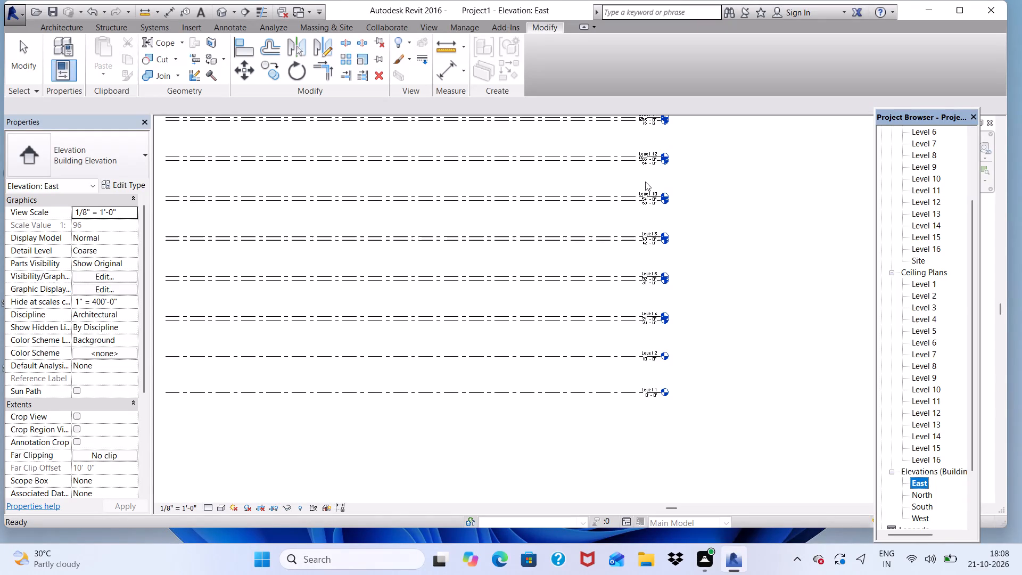
scroll(656, 154, "down", 1)
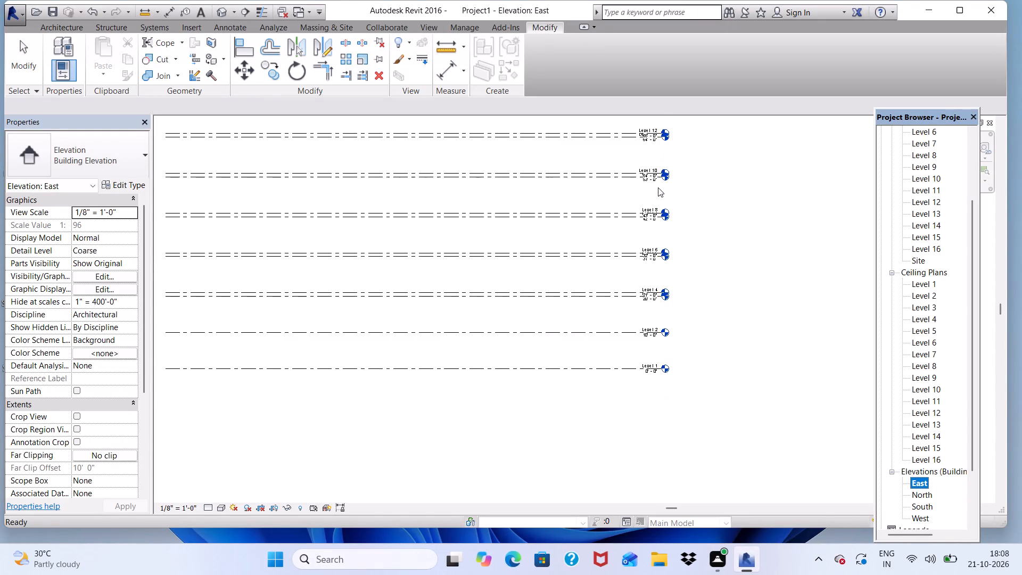
scroll(651, 149, "down", 3)
scroll(657, 128, "up", 4)
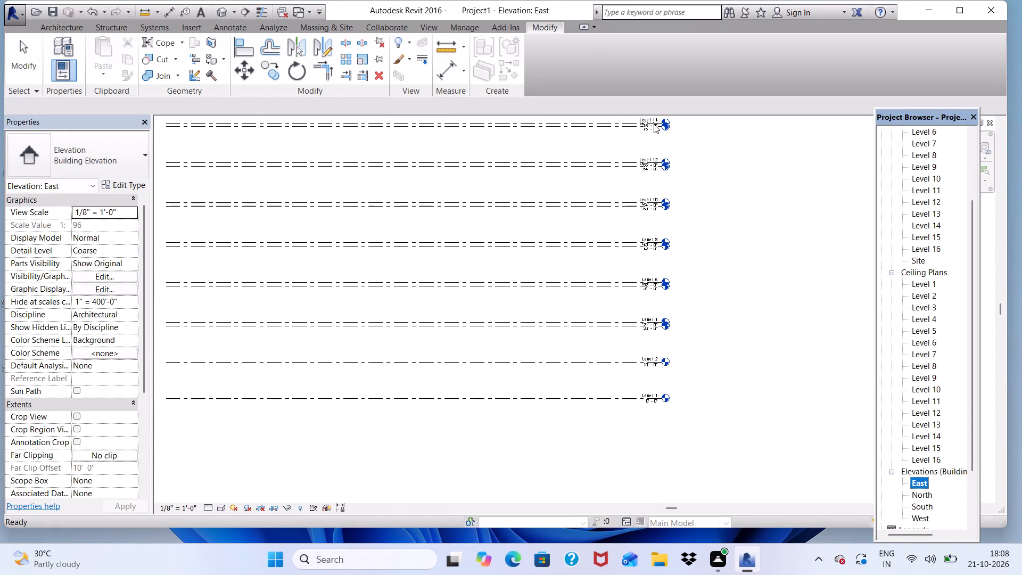
scroll(648, 148, "down", 5)
scroll(650, 159, "up", 6)
scroll(641, 193, "down", 3)
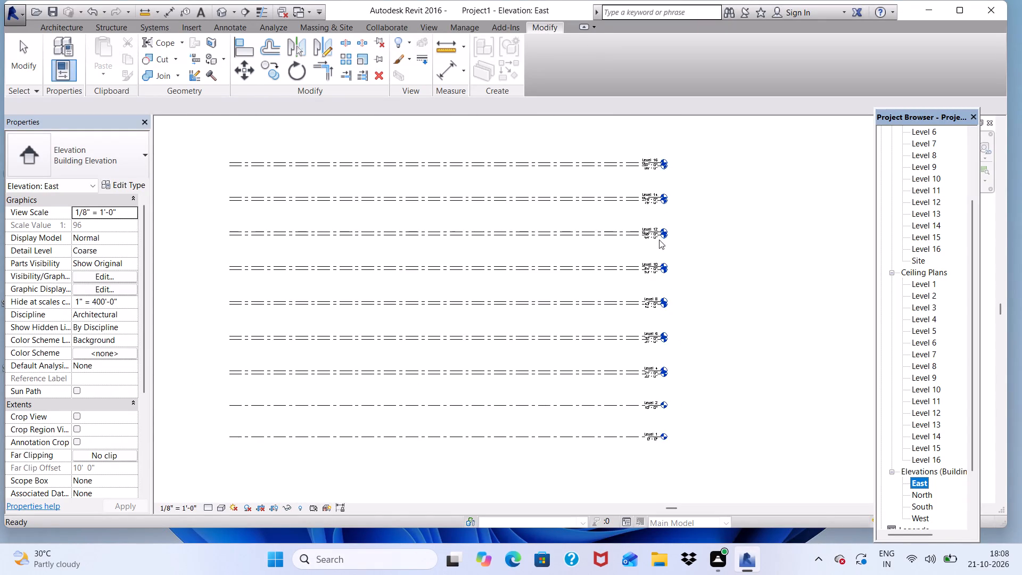
scroll(675, 259, "down", 4)
scroll(913, 459, "up", 1)
scroll(919, 484, "down", 1)
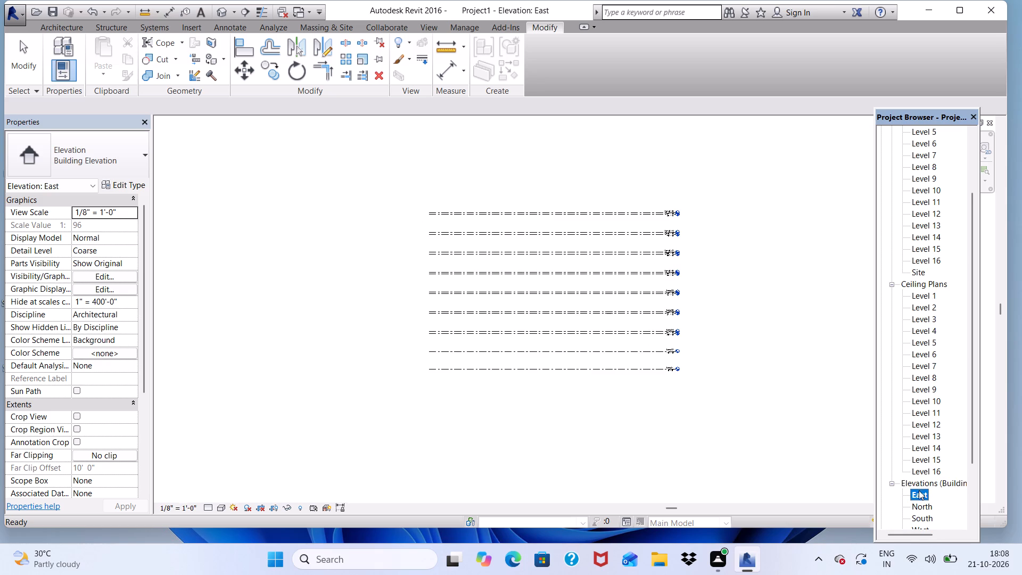
double_click(919, 495)
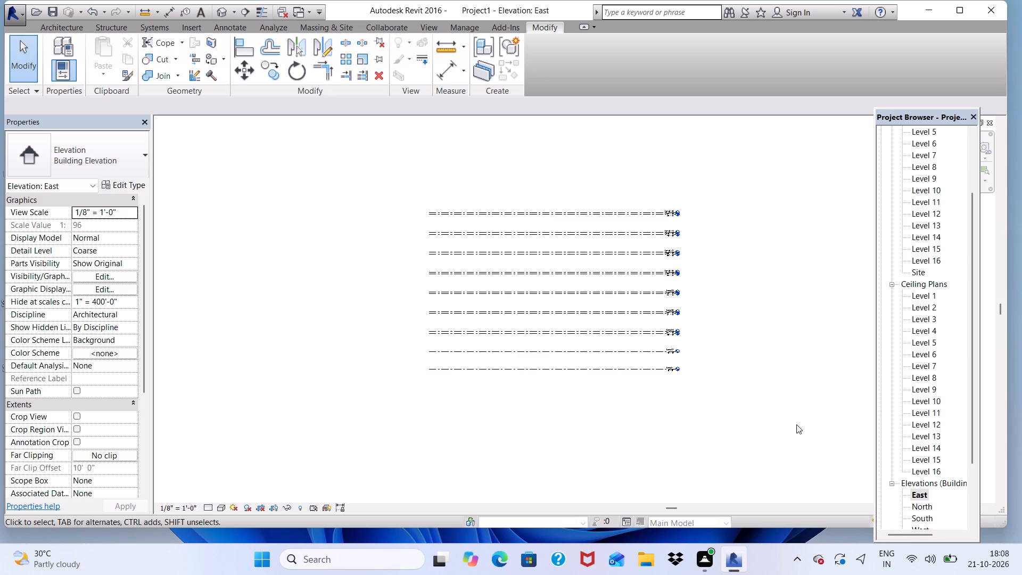
Start the Level tool with Pick Lines, set the offset to 10', and create two coincident levels 10' above Level 16.
left_click(48, 24)
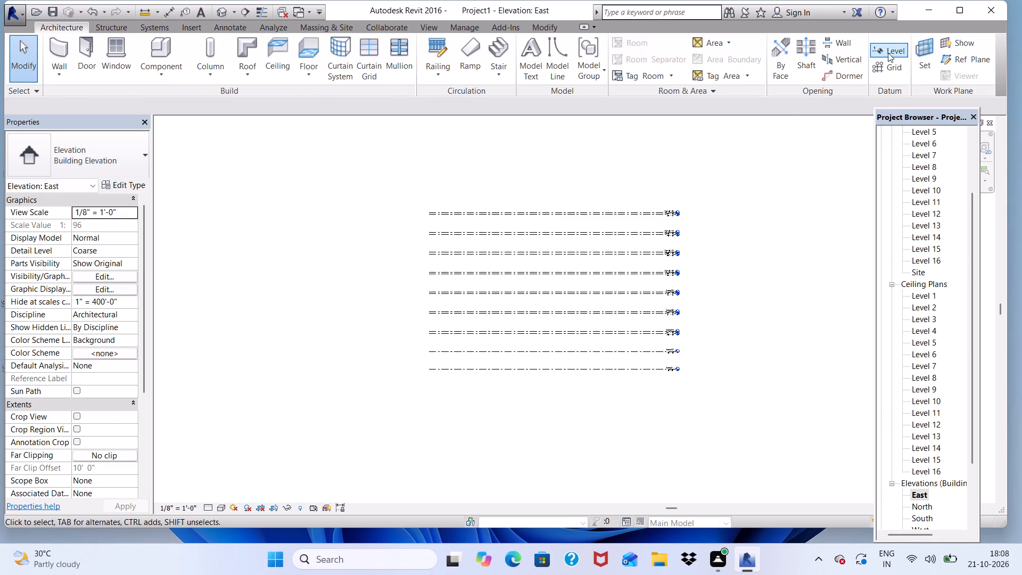
left_click(886, 46)
scroll(734, 160, "up", 3)
scroll(565, 234, "up", 4)
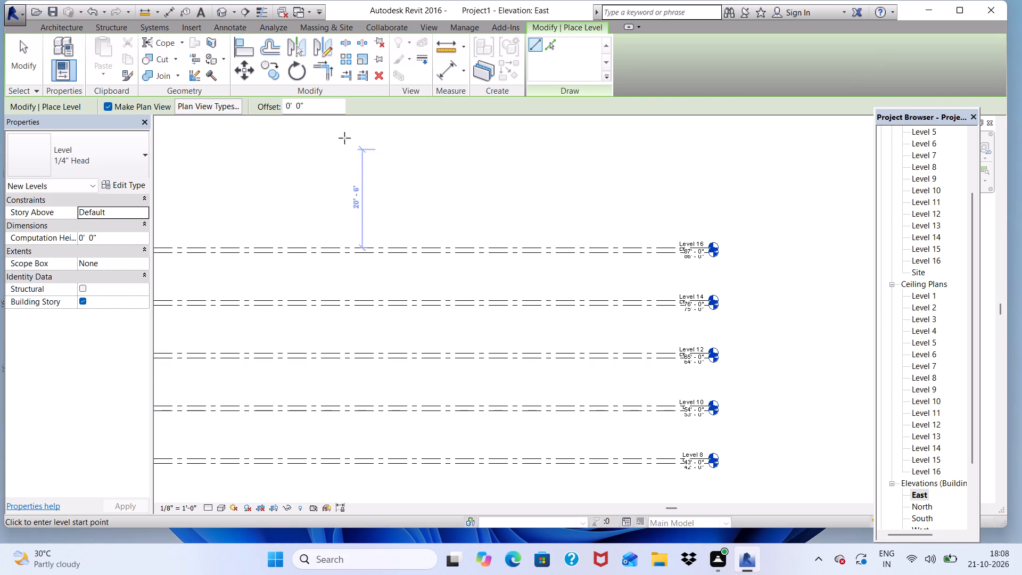
left_click(551, 38)
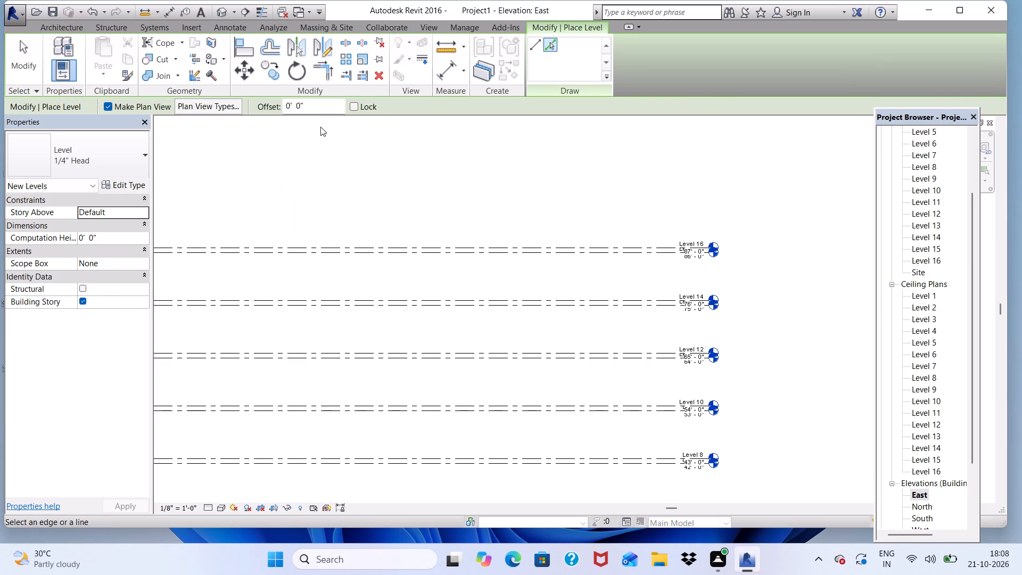
left_click(319, 103)
key("BackSpace")
key("BackSpace")
key("BackSpace")
key("BackSpace")
key("BackSpace")
key("BackSpace")
key("BackSpace")
key("BackSpace")
key("BackSpace")
key("BackSpace")
key("BackSpace")
key("BackSpace")
key("BackSpace")
key("BackSpace")
key("BackSpace")
key("BackSpace")
key("BackSpace")
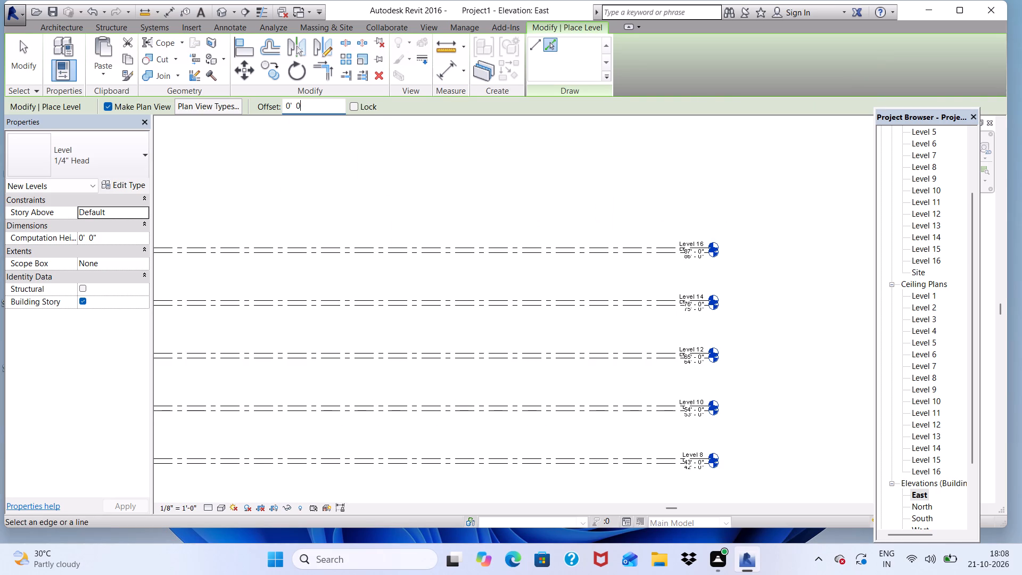
type("10'")
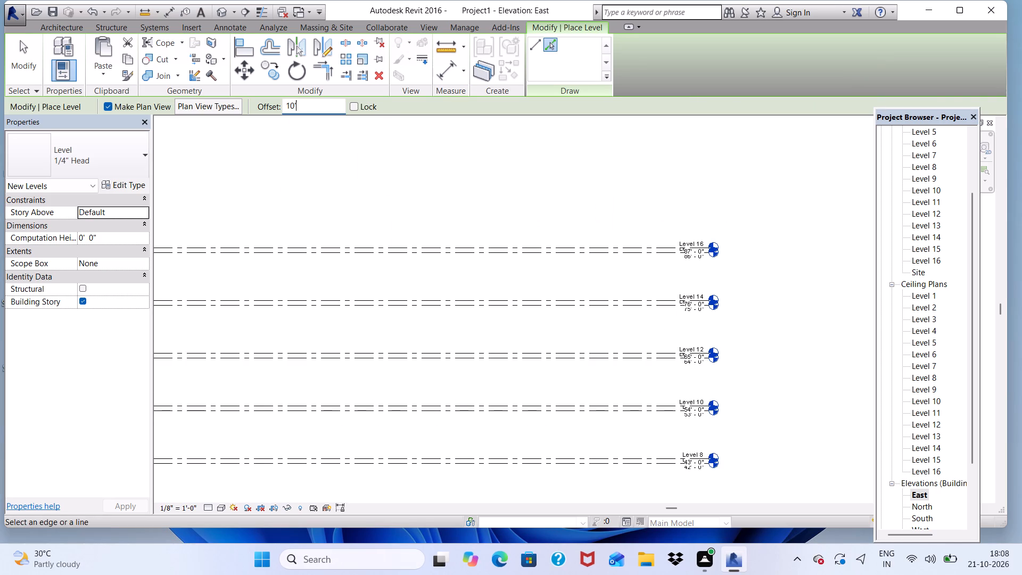
key("Return")
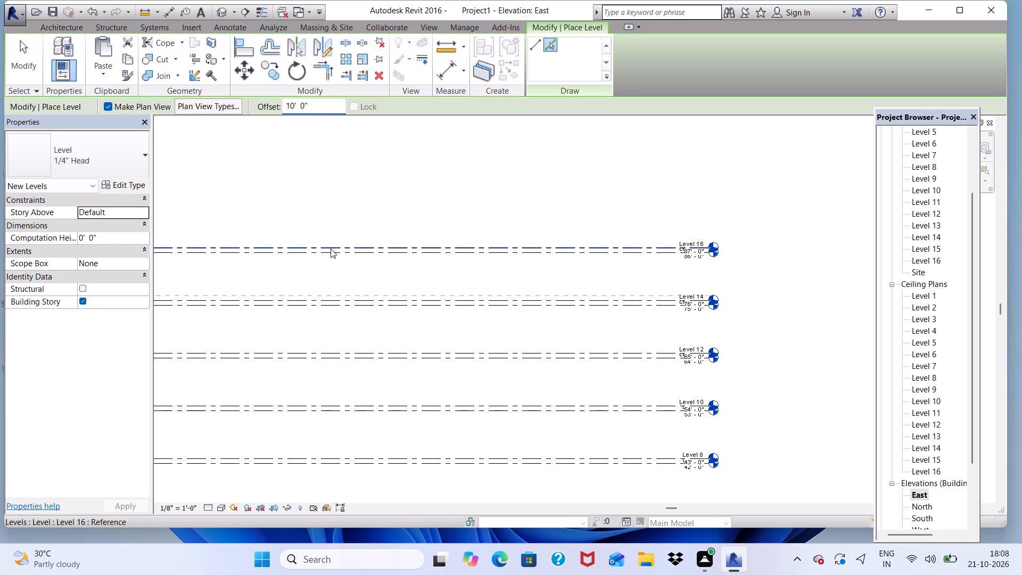
double_click(332, 243)
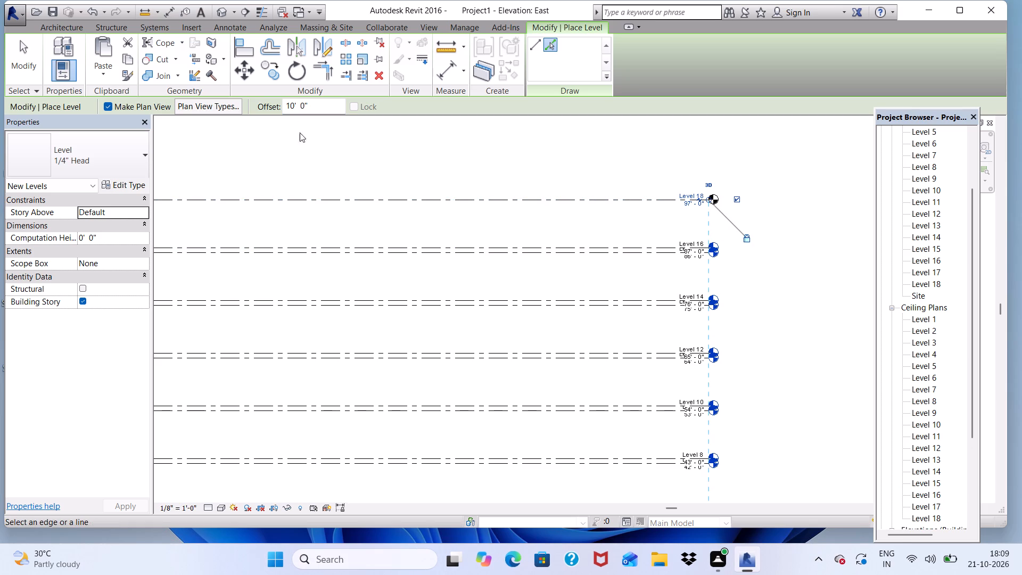
Change the level offset to 1' and create a new level 1' above Level 18.
left_click(310, 99)
double_click(314, 103)
key("BackSpace")
key("BackSpace")
key("BackSpace")
key("BackSpace")
key("BackSpace")
key("BackSpace")
key("BackSpace")
key("BackSpace")
key("BackSpace")
key("BackSpace")
key("BackSpace")
key("BackSpace")
key("BackSpace")
key("BackSpace")
type("1'")
key("Return")
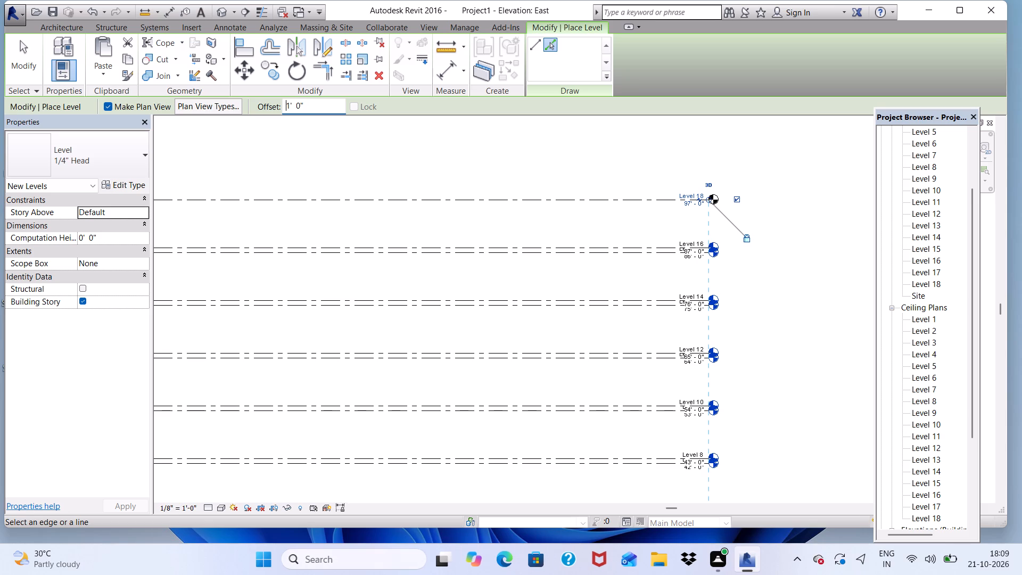
scroll(290, 185, "up", 5)
scroll(323, 224, "up", 2)
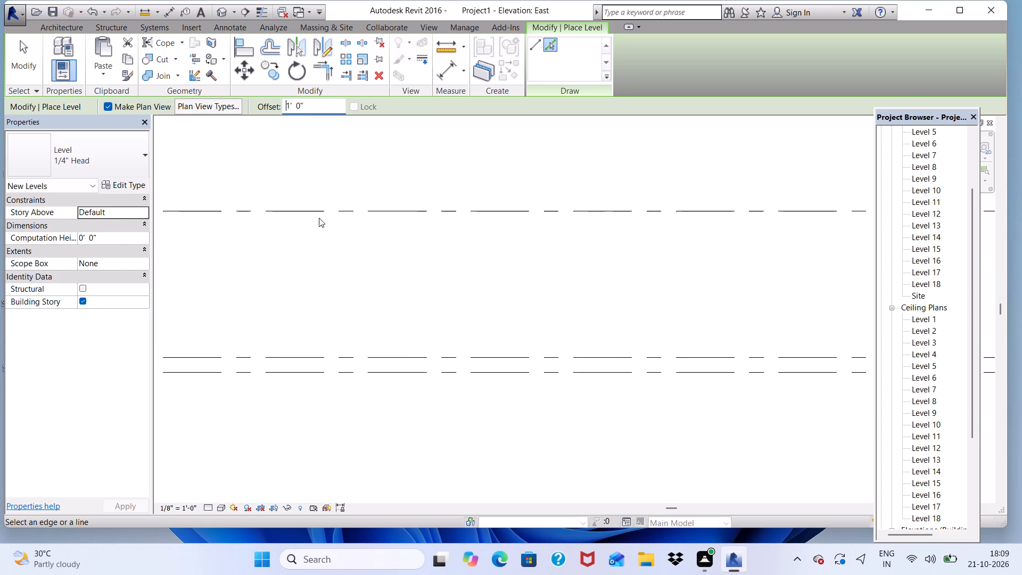
scroll(319, 218, "up", 2)
left_click(401, 209)
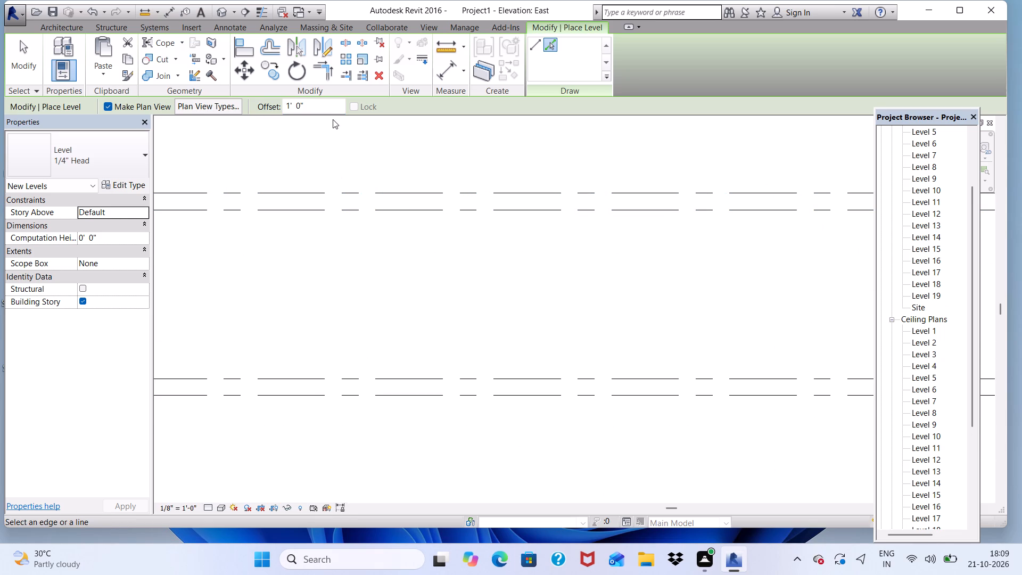
Set the level offset to 10' and create a new level 10' above Level 19.
left_click(324, 106)
key("BackSpace")
key("BackSpace")
key("BackSpace")
key("BackSpace")
key("BackSpace")
key("BackSpace")
key("BackSpace")
key("BackSpace")
key("BackSpace")
key("BackSpace")
key("BackSpace")
key("BackSpace")
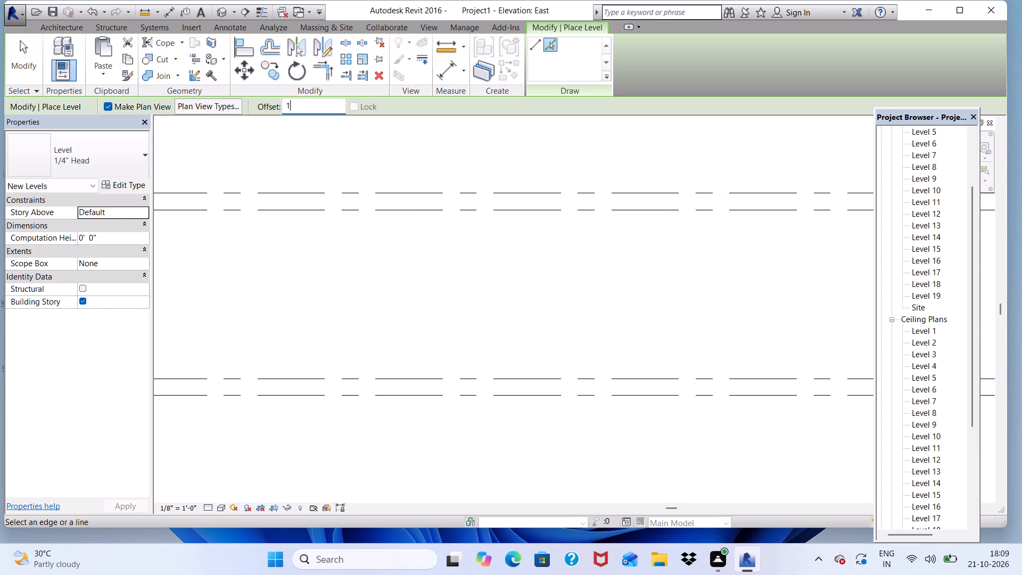
type("10'")
key("Return")
scroll(301, 224, "down", 6)
scroll(394, 367, "down", 6)
scroll(417, 237, "up", 2)
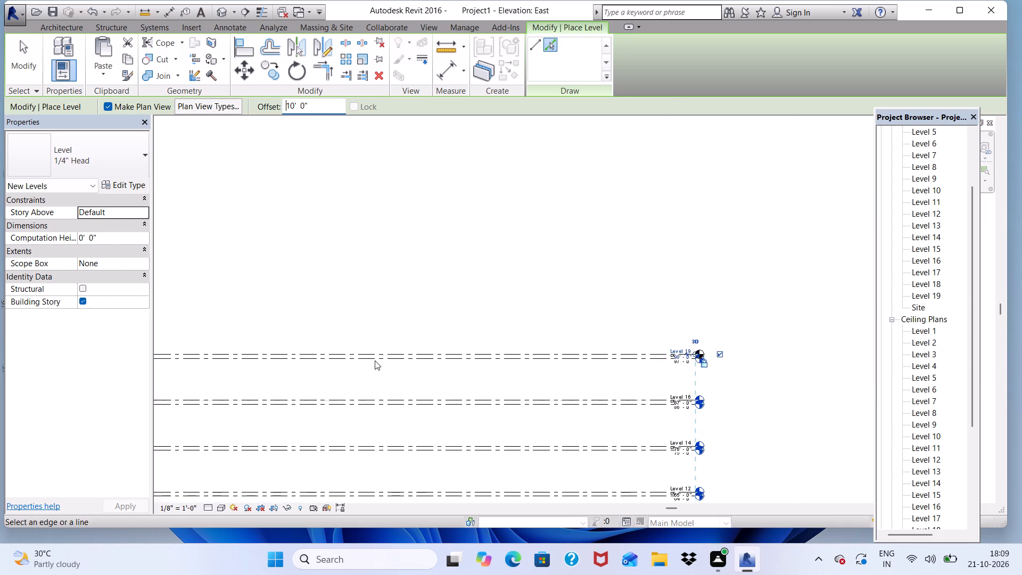
scroll(374, 362, "up", 6)
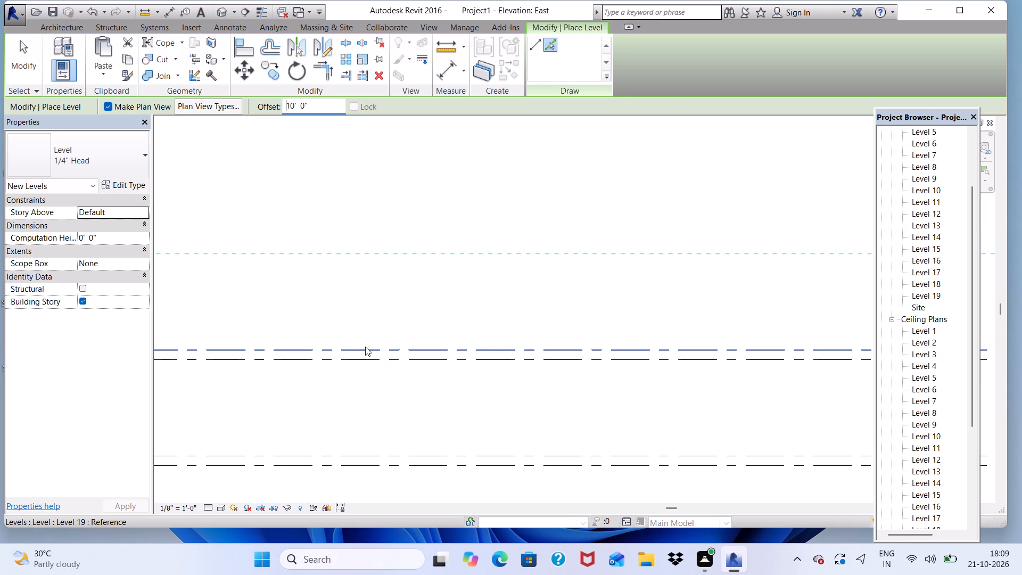
left_click(365, 347)
Change the level offset to 1' and create a new level 1' above Level 20.
left_click(316, 102)
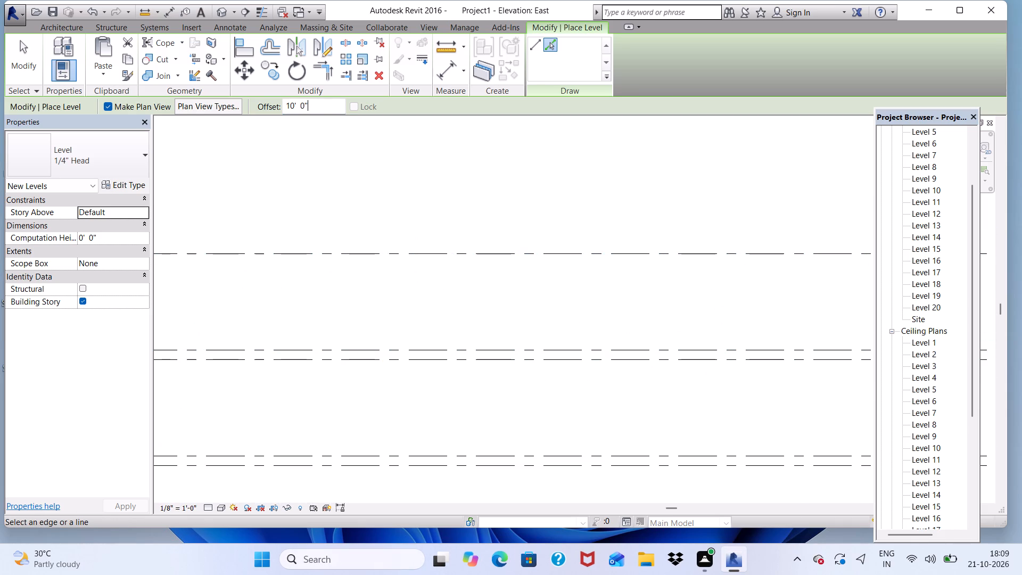
key("BackSpace")
key("BackSpace")
key("BackSpace")
key("BackSpace")
key("BackSpace")
key("BackSpace")
key("BackSpace")
key("BackSpace")
key("BackSpace")
key("BackSpace")
key("BackSpace")
key("BackSpace")
key("BackSpace")
key("BackSpace")
type("1'")
key("Return")
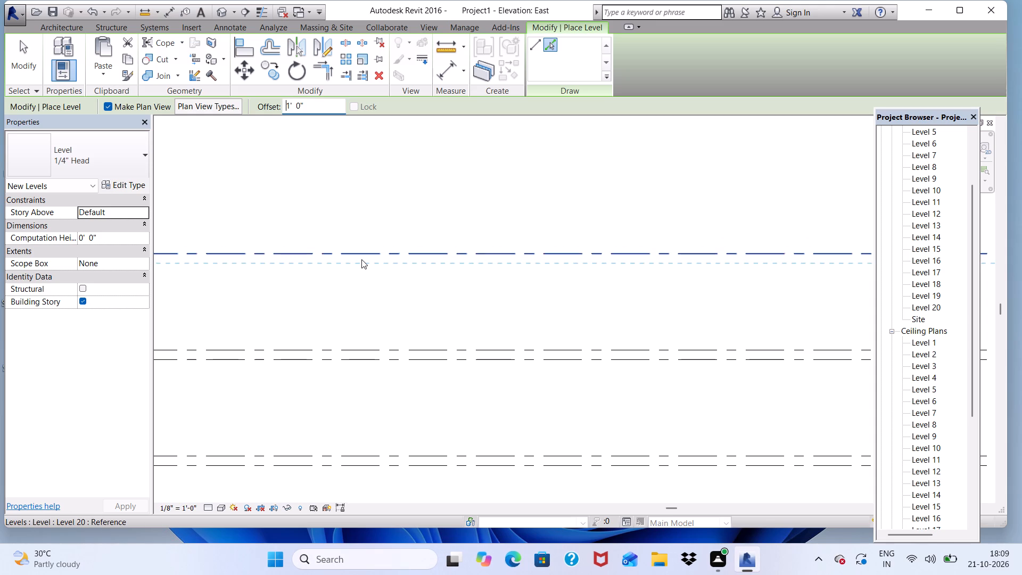
left_click(362, 251)
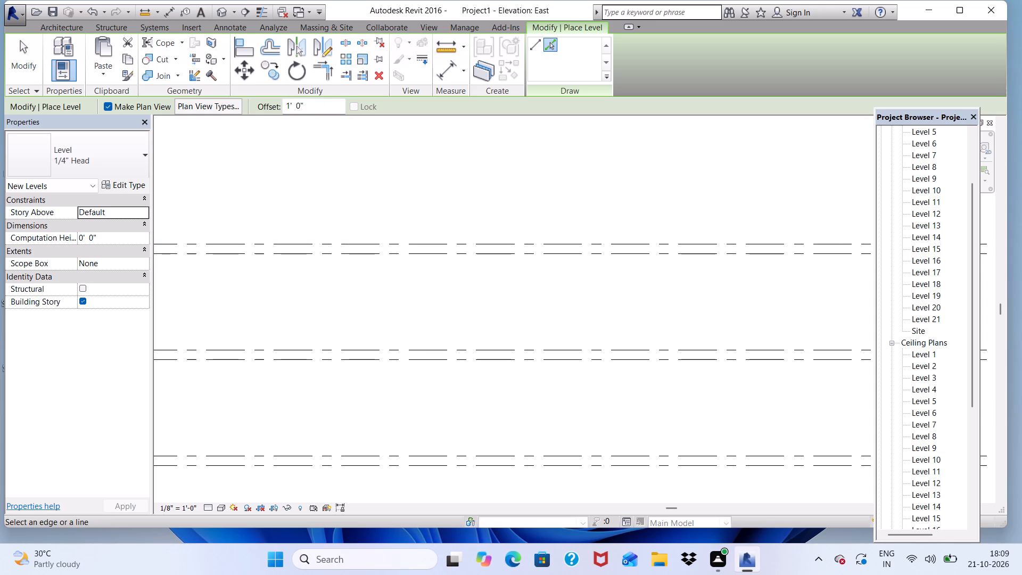
Set the level offset to 10' and create a new level 10' above Level 21.
left_click(322, 104)
key("BackSpace")
key("BackSpace")
key("BackSpace")
key("BackSpace")
key("BackSpace")
key("BackSpace")
key("BackSpace")
key("BackSpace")
key("BackSpace")
key("BackSpace")
key("BackSpace")
key("BackSpace")
type("10'")
key("Return")
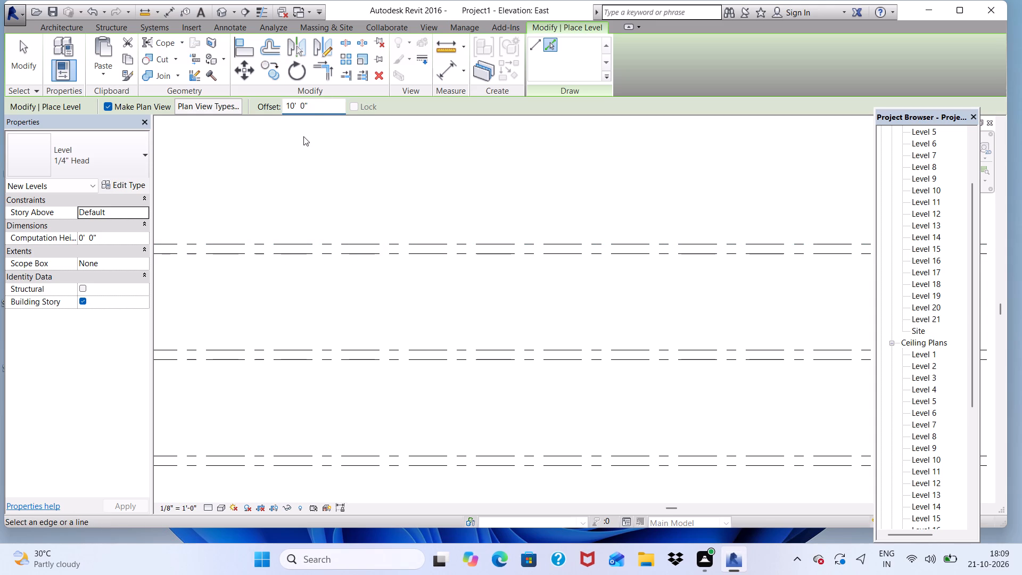
left_click(297, 239)
Change the level offset to 1' and create a new level 1' above Level 22.
left_click(317, 111)
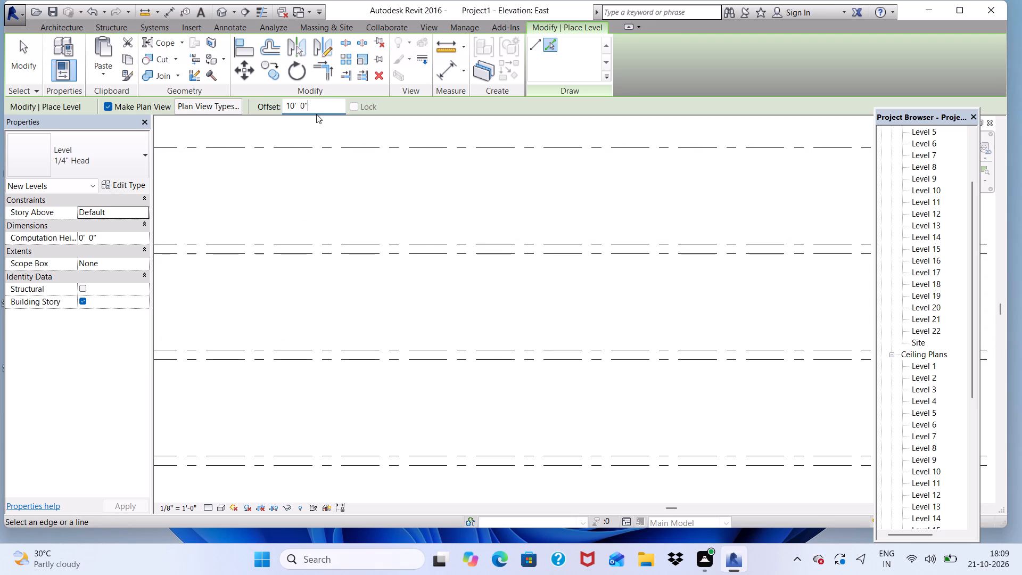
key("BackSpace")
key("BackSpace")
key("BackSpace")
key("BackSpace")
key("BackSpace")
key("BackSpace")
key("BackSpace")
key("BackSpace")
key("BackSpace")
key("BackSpace")
key("BackSpace")
key("BackSpace")
key("BackSpace")
key("BackSpace")
key("BackSpace")
type("1'")
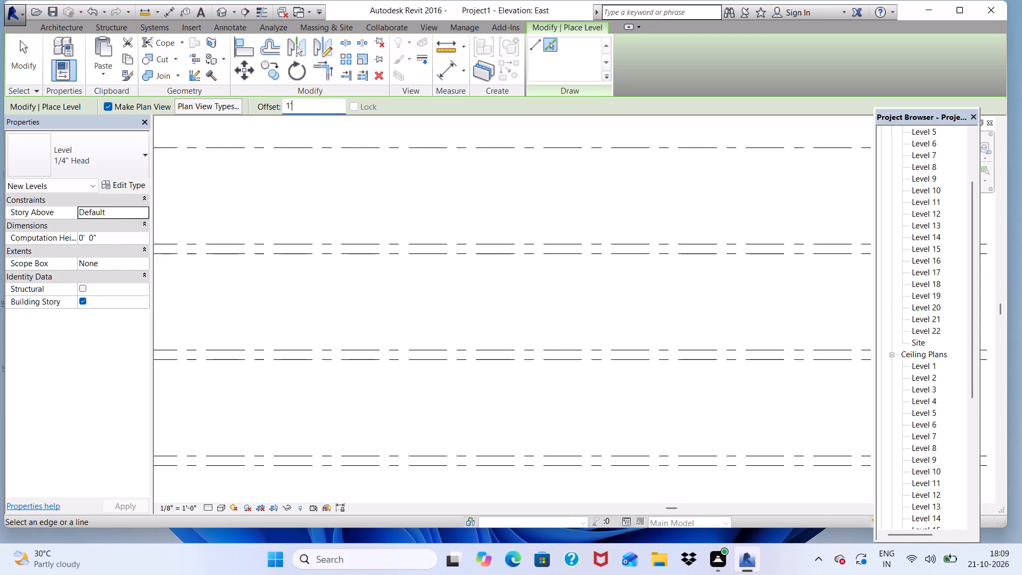
key("Return")
scroll(380, 183, "down", 6)
scroll(372, 304, "up", 1)
scroll(378, 237, "down", 5)
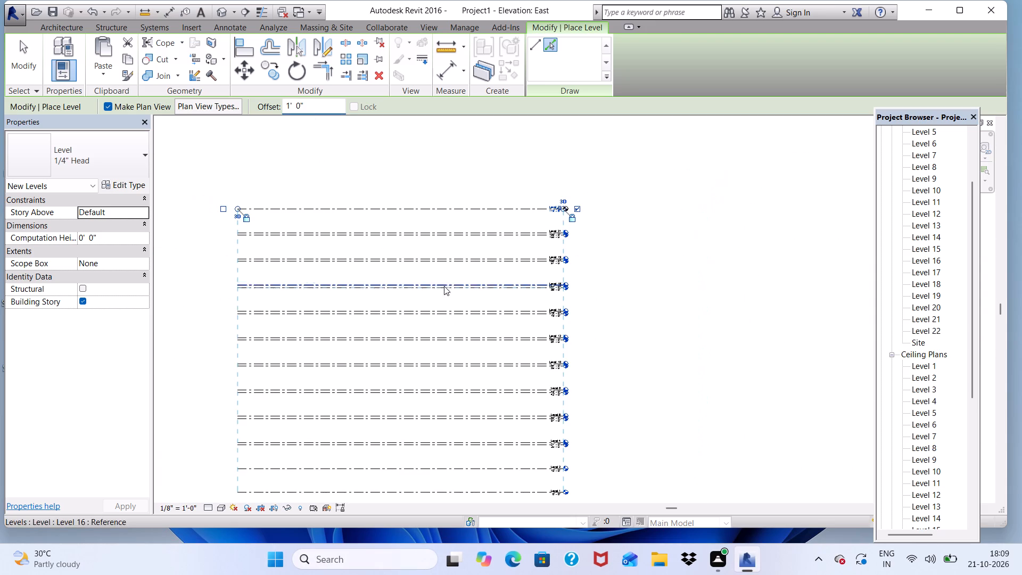
scroll(314, 198, "up", 9)
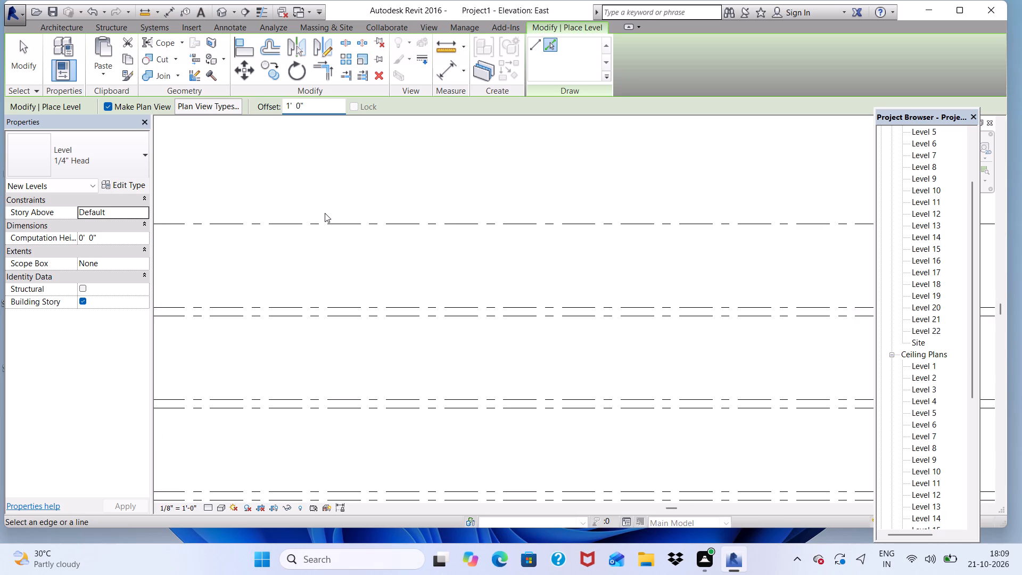
scroll(335, 217, "up", 1)
left_click(341, 219)
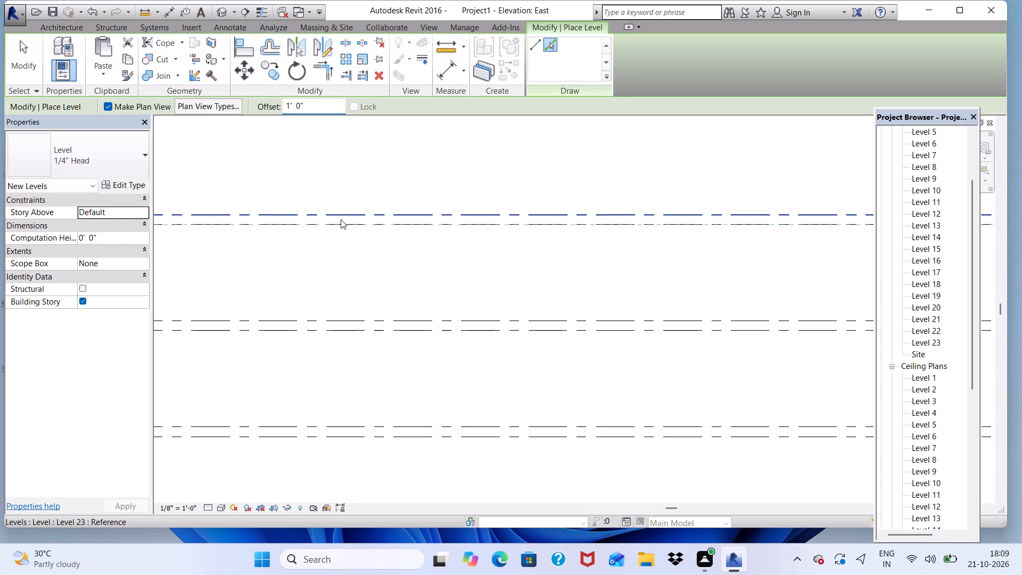
Set the level offset to 10' and create a new level 10' above Level 23.
left_click(311, 101)
key("BackSpace")
key("BackSpace")
key("BackSpace")
key("BackSpace")
key("BackSpace")
key("BackSpace")
key("BackSpace")
key("BackSpace")
key("BackSpace")
key("BackSpace")
key("BackSpace")
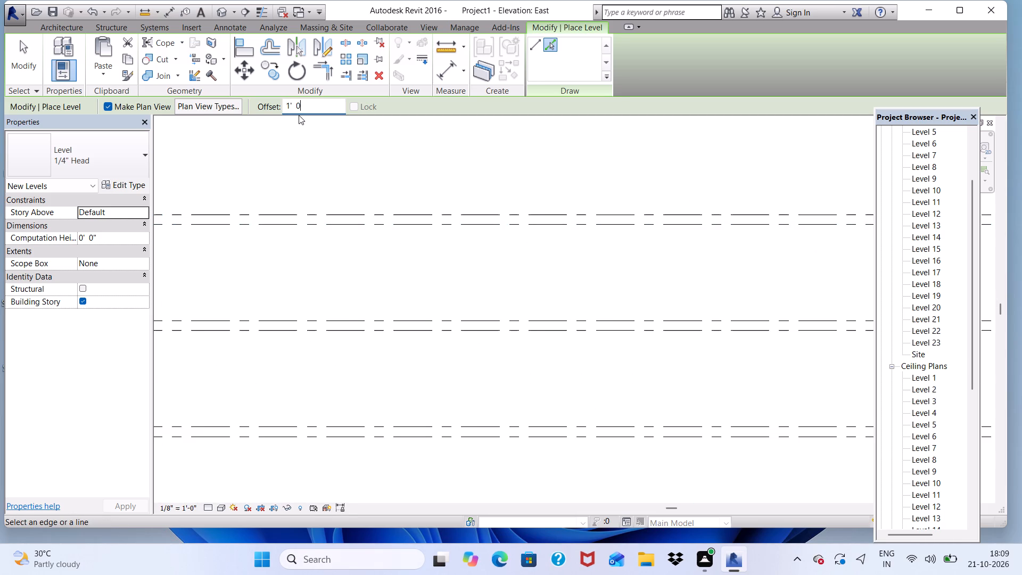
type("10'")
key("Return")
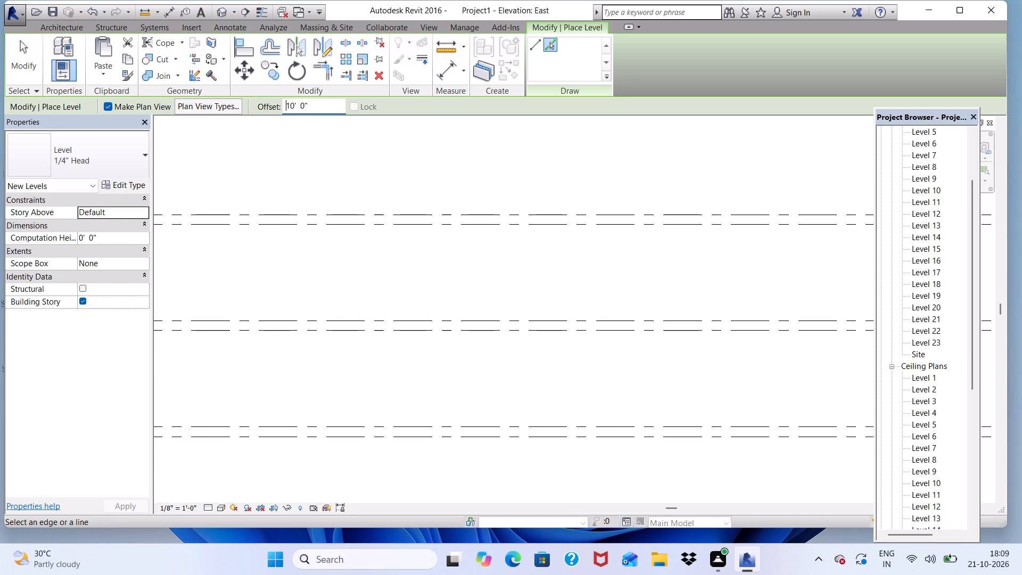
scroll(343, 211, "up", 1)
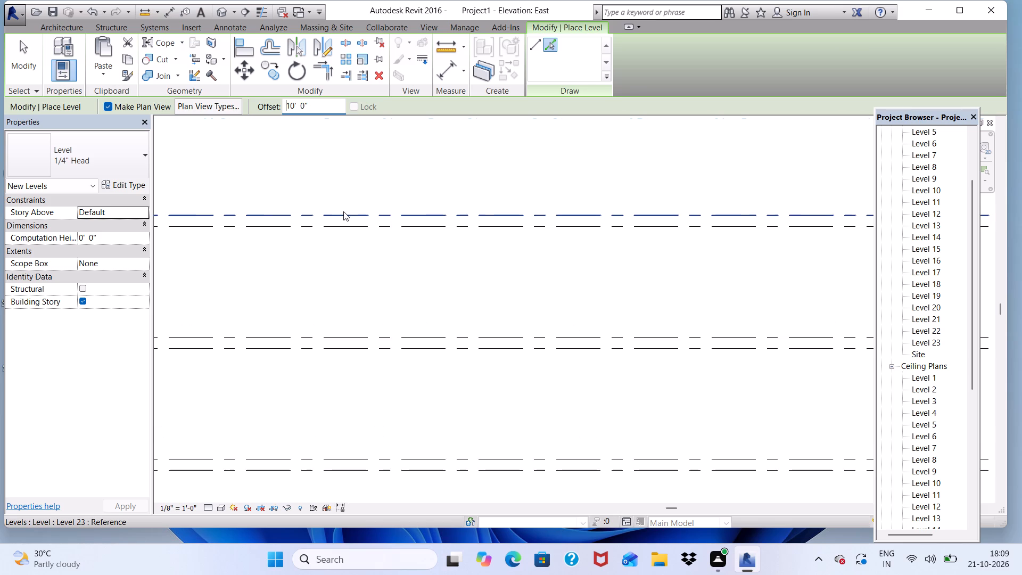
left_click(343, 212)
scroll(338, 225, "down", 12)
scroll(329, 228, "up", 6)
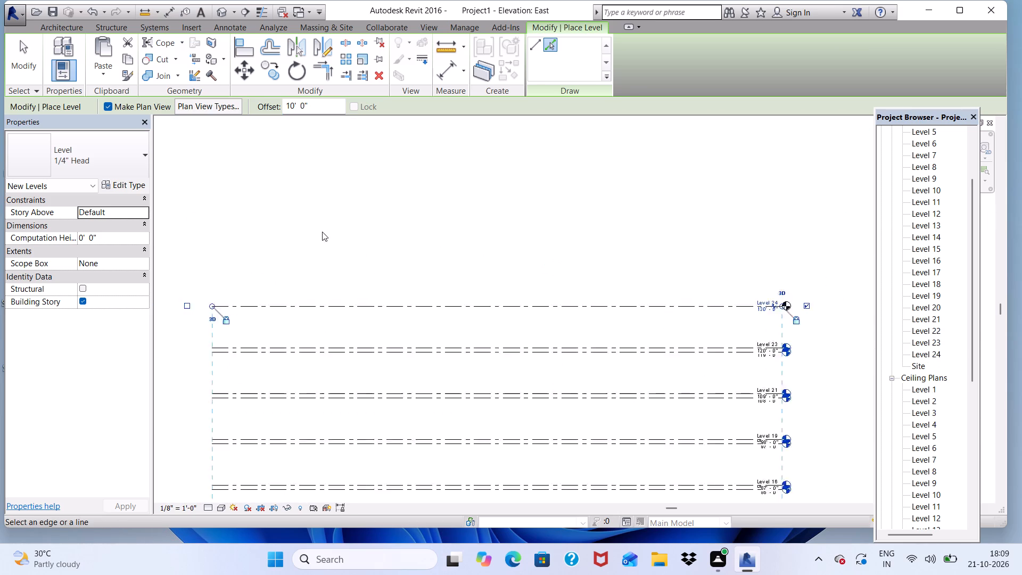
Change the level offset to 1' and create a new level 1' above Level 24.
left_click(316, 101)
key("BackSpace")
key("BackSpace")
key("BackSpace")
key("BackSpace")
key("BackSpace")
key("BackSpace")
key("BackSpace")
key("BackSpace")
key("BackSpace")
key("BackSpace")
key("BackSpace")
key("BackSpace")
key("BackSpace")
key("BackSpace")
key("BackSpace")
key("BackSpace")
key("BackSpace")
key("BackSpace")
key("BackSpace")
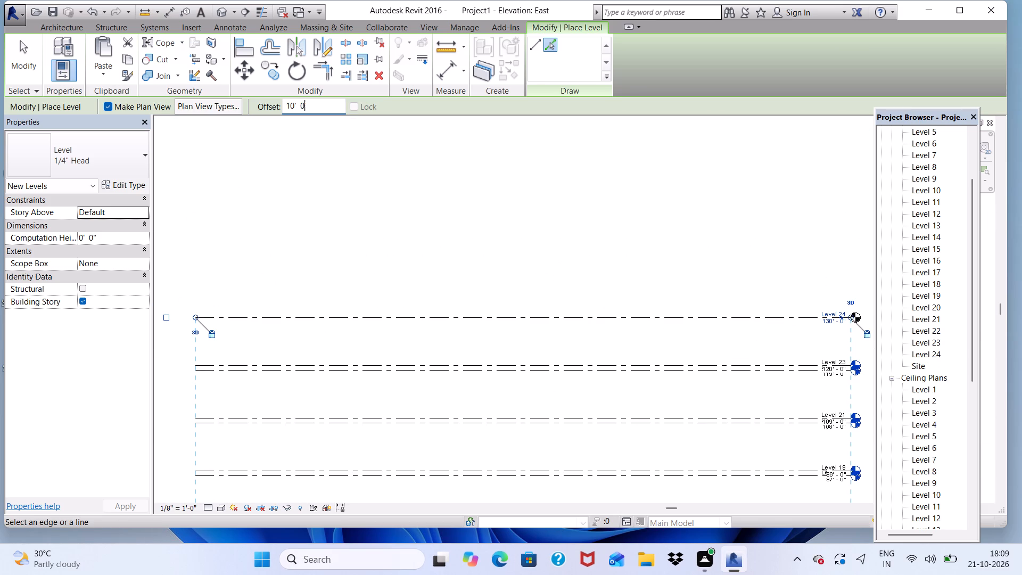
type("1'")
key("Return")
scroll(341, 310, "up", 4)
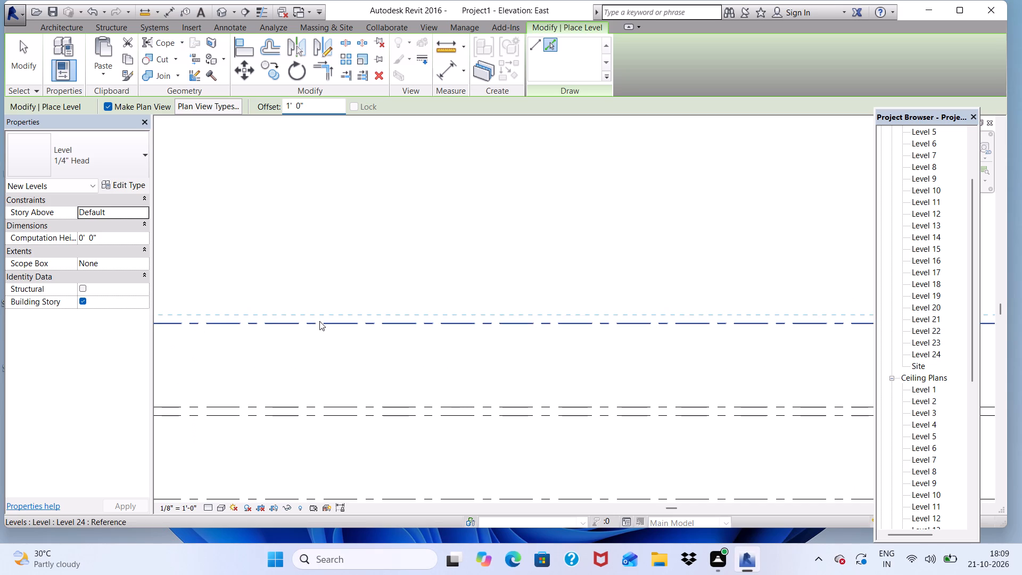
left_click(319, 321)
scroll(333, 176, "down", 10)
scroll(626, 333, "down", 2)
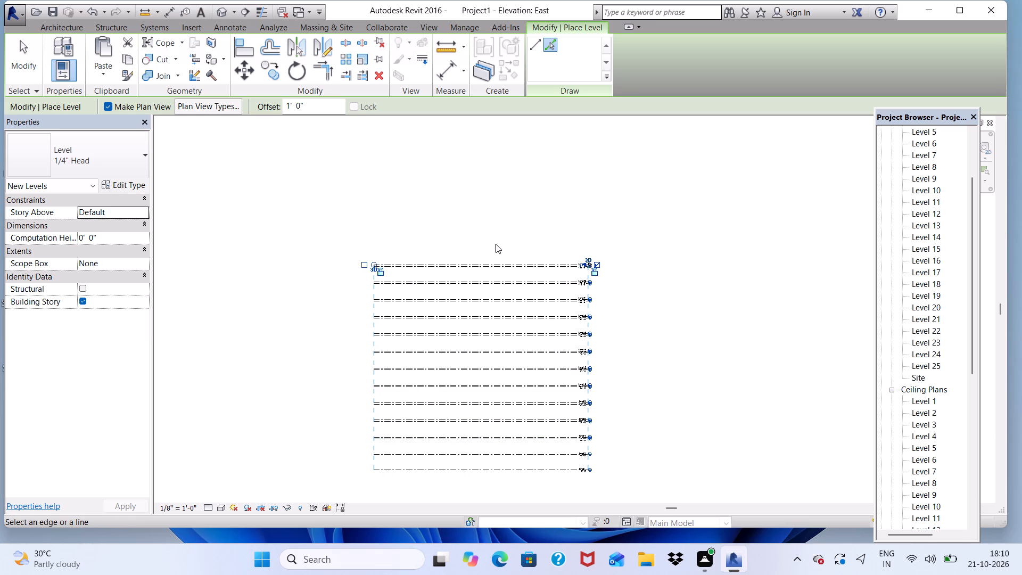
Examine the full stack of levels in the East elevation.
key("space")
scroll(473, 201, "up", 3)
scroll(470, 201, "down", 4)
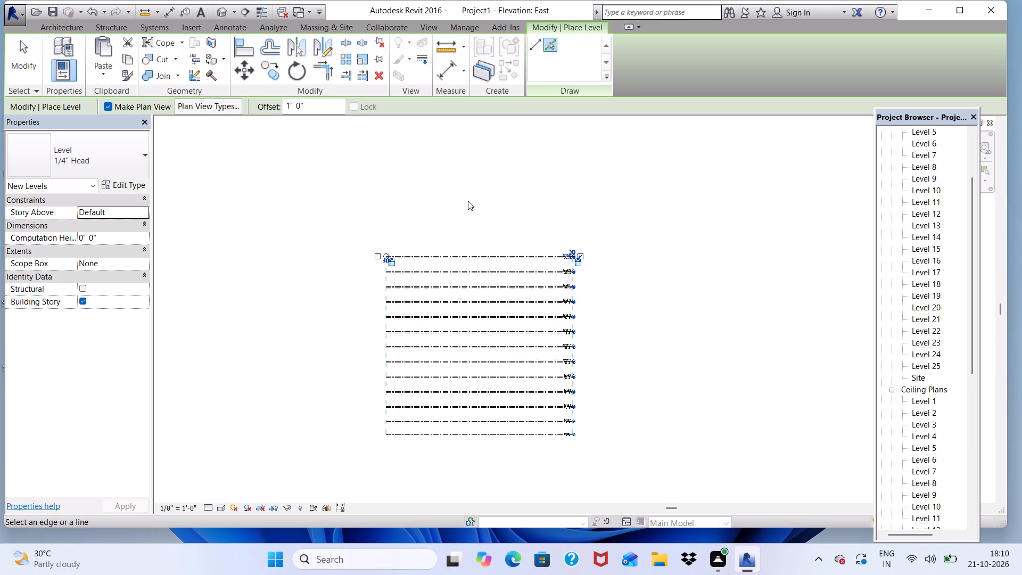
scroll(468, 201, "up", 3)
scroll(465, 206, "down", 6)
scroll(531, 205, "up", 6)
scroll(513, 201, "down", 5)
middle_click_drag(509, 333, 518, 379)
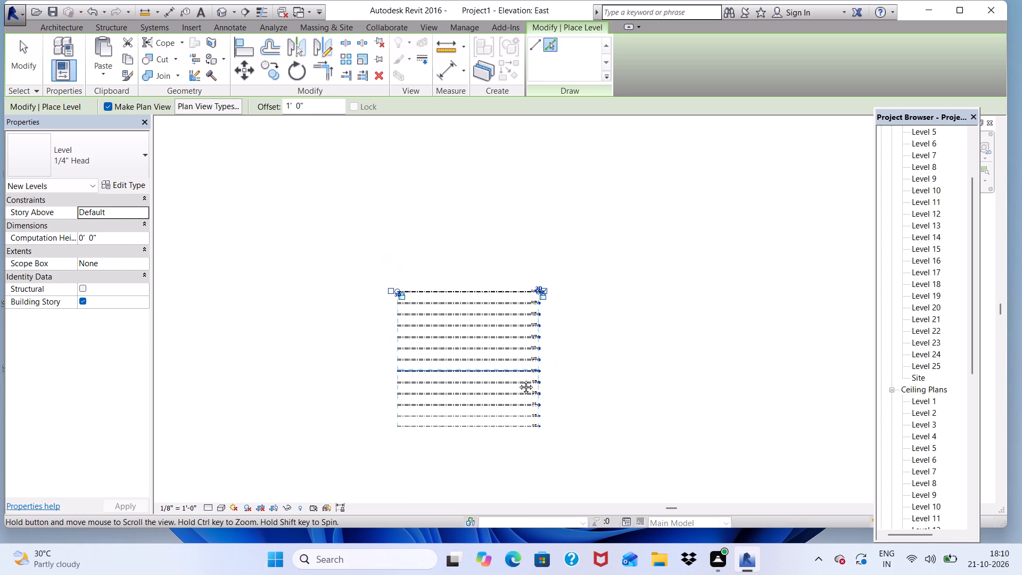
middle_click_drag(518, 379, 507, 303)
scroll(442, 239, "up", 5)
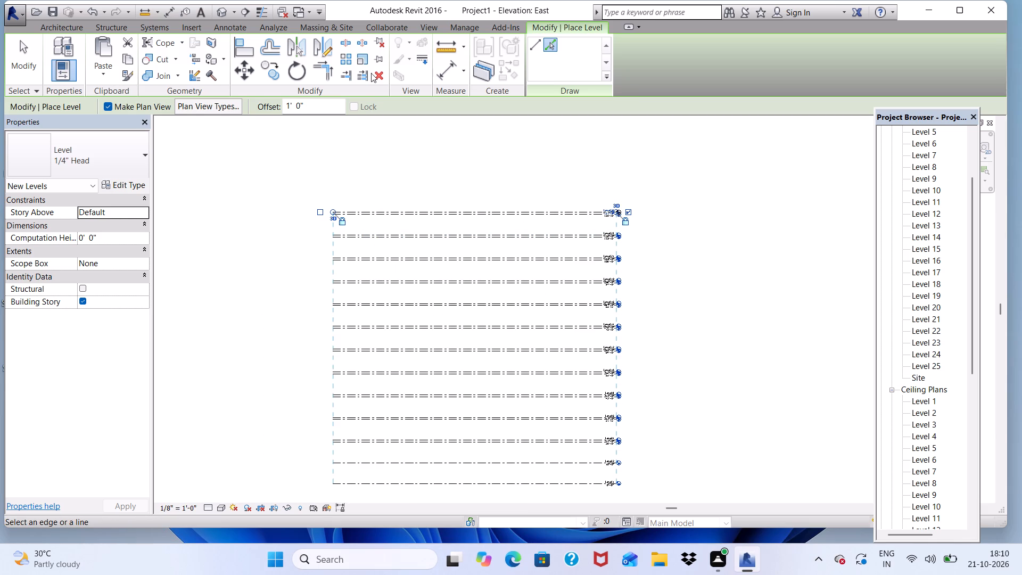
Open the default 3D view to check the model.
double_click(217, 14)
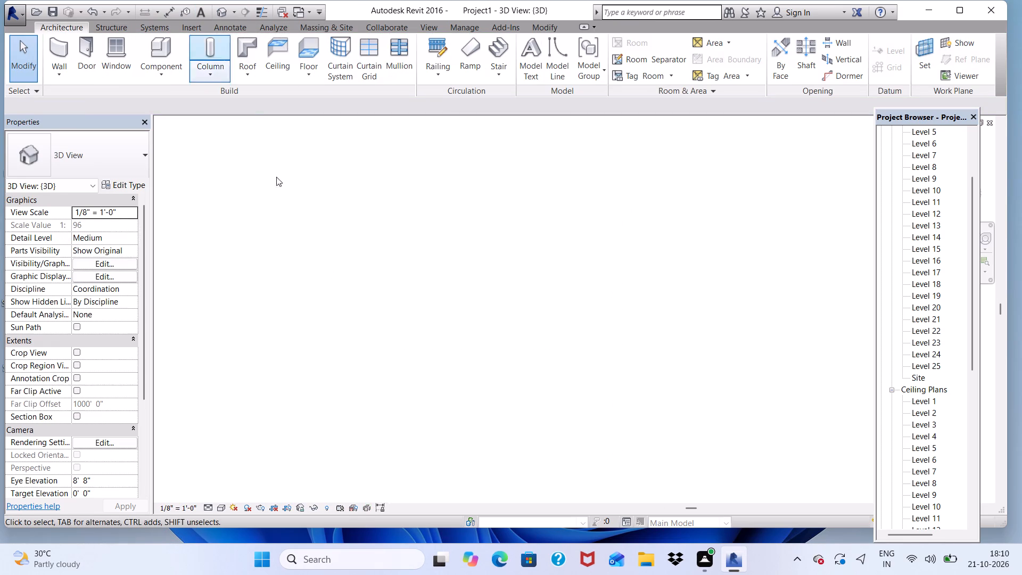
scroll(335, 241, "down", 11)
scroll(914, 217, "up", 12)
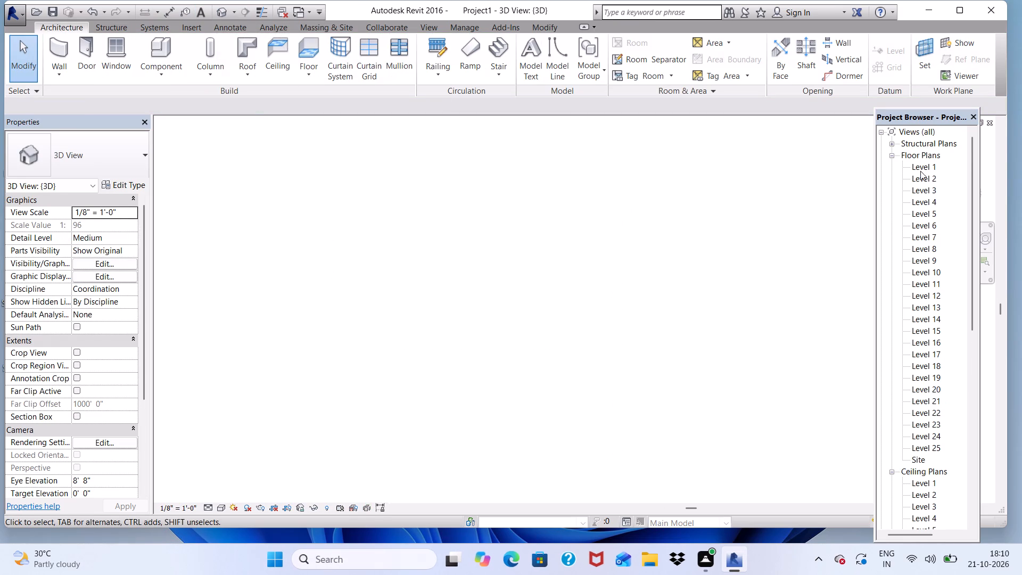
In the Level 1 floor plan, draw chained Generic - 8" architectural walls: about 100' along the north, 64' down the east, then partway west.
scroll(920, 171, "up", 13)
double_click(932, 165)
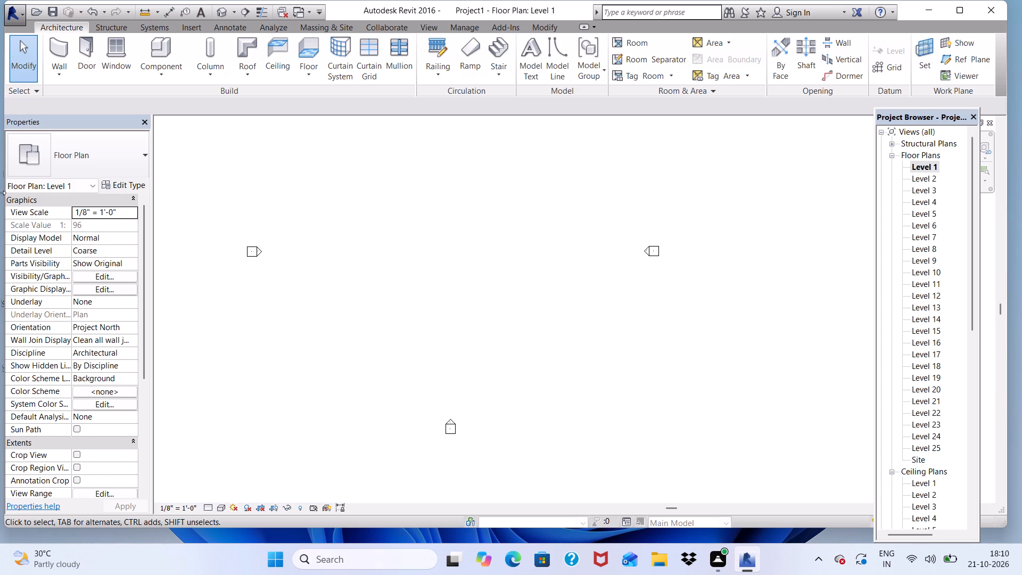
left_click(62, 64)
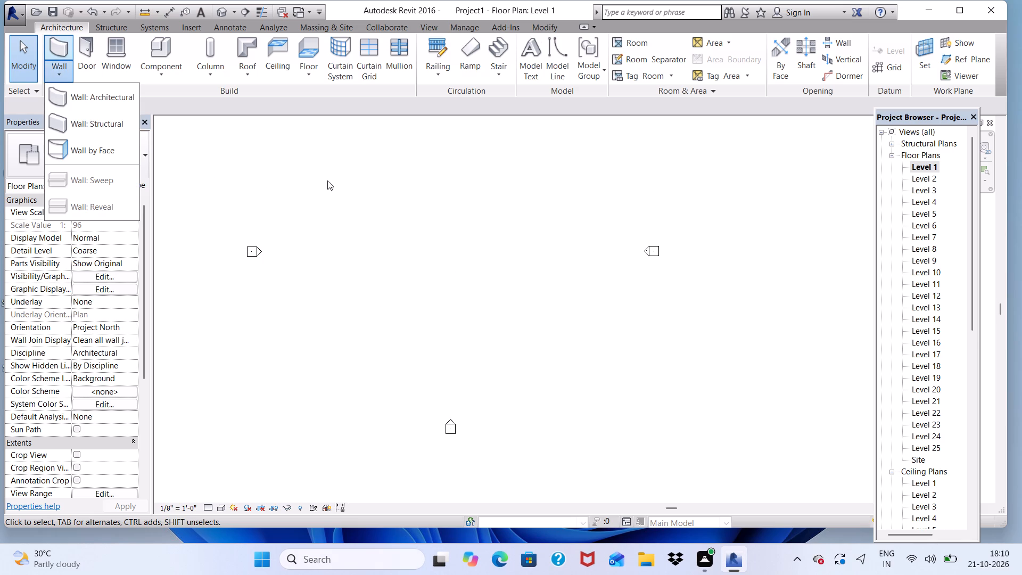
scroll(415, 201, "down", 2)
left_click(100, 94)
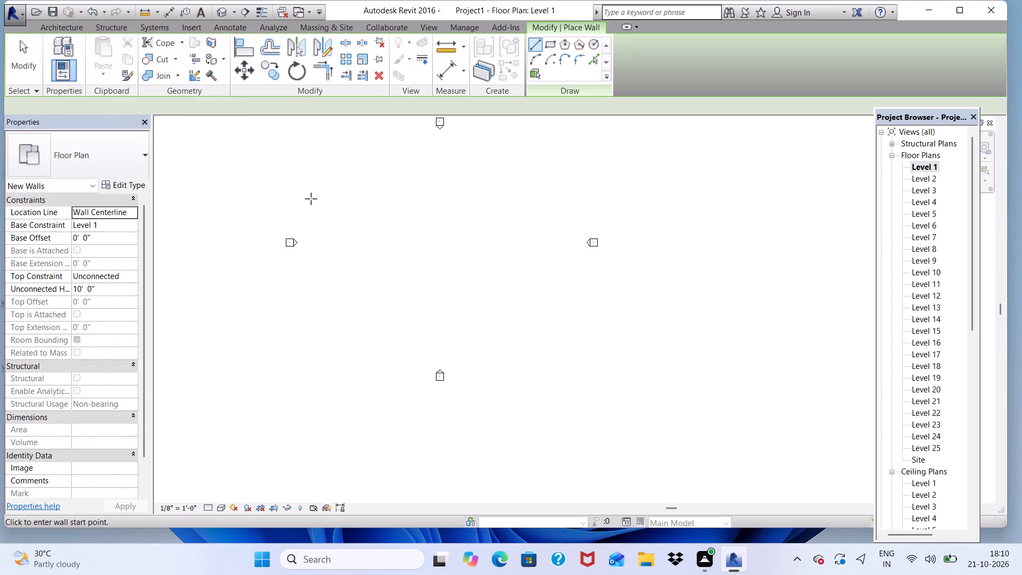
scroll(408, 147, "up", 3)
left_click(338, 182)
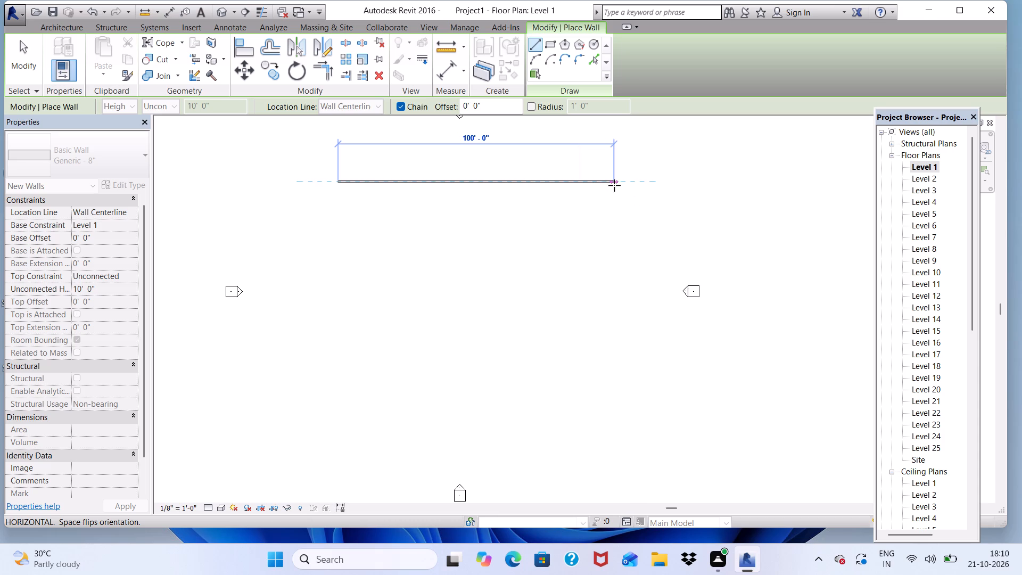
left_click(615, 185)
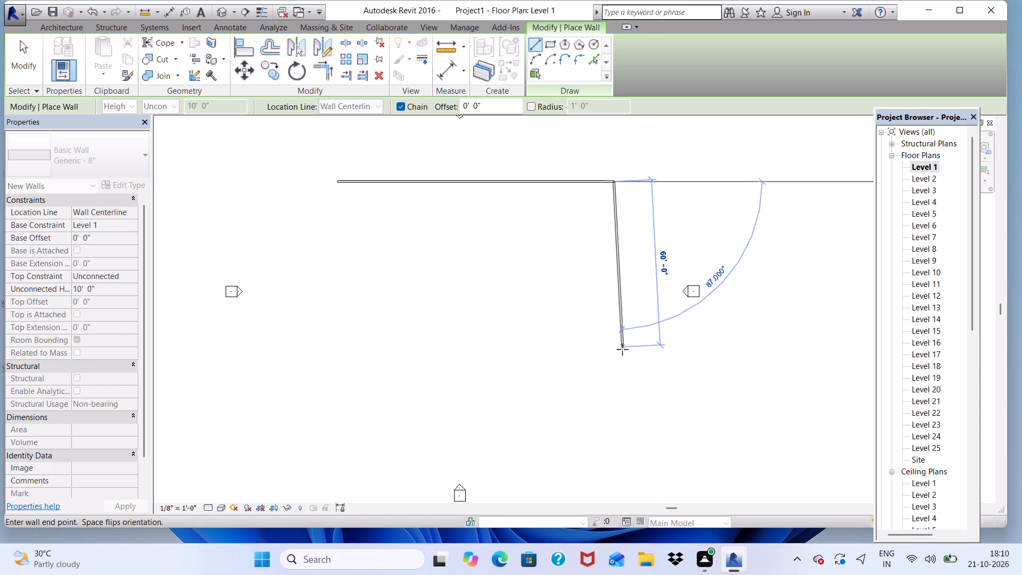
left_click(619, 356)
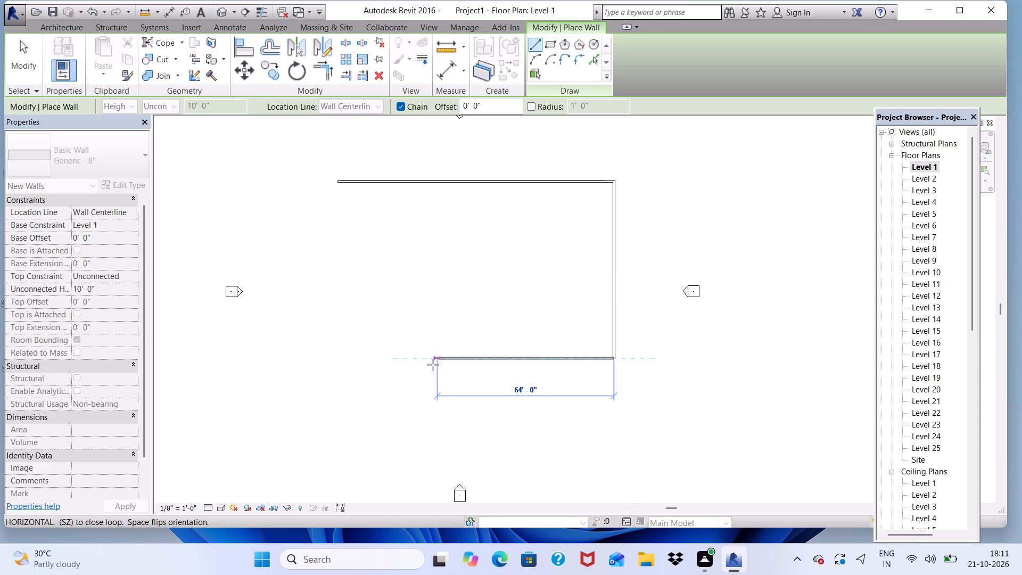
double_click(409, 363)
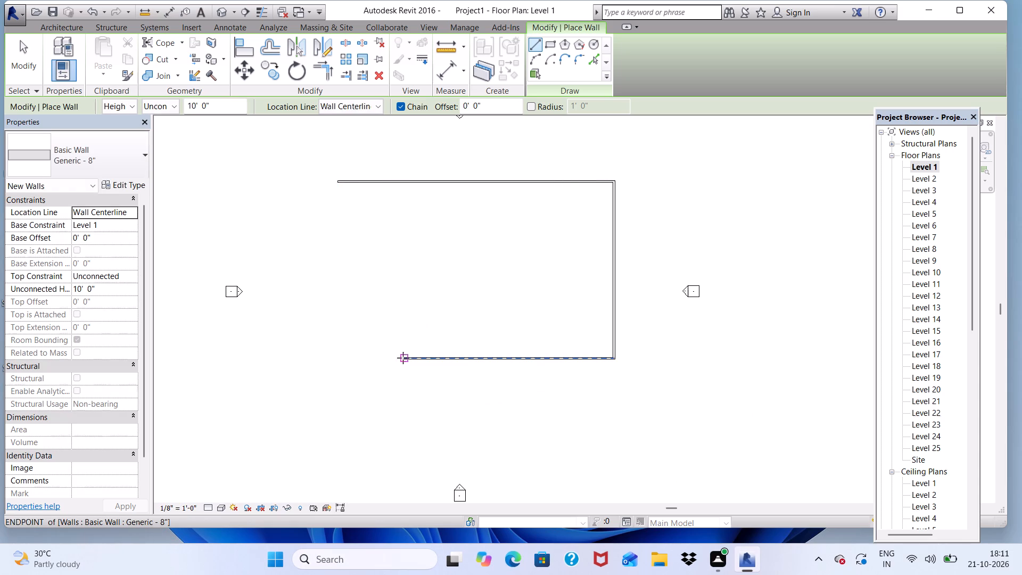
Continue the walls from the open south end, about 32' south, then west and north, closing the L-shaped outline at the north wall.
scroll(405, 352, "up", 3)
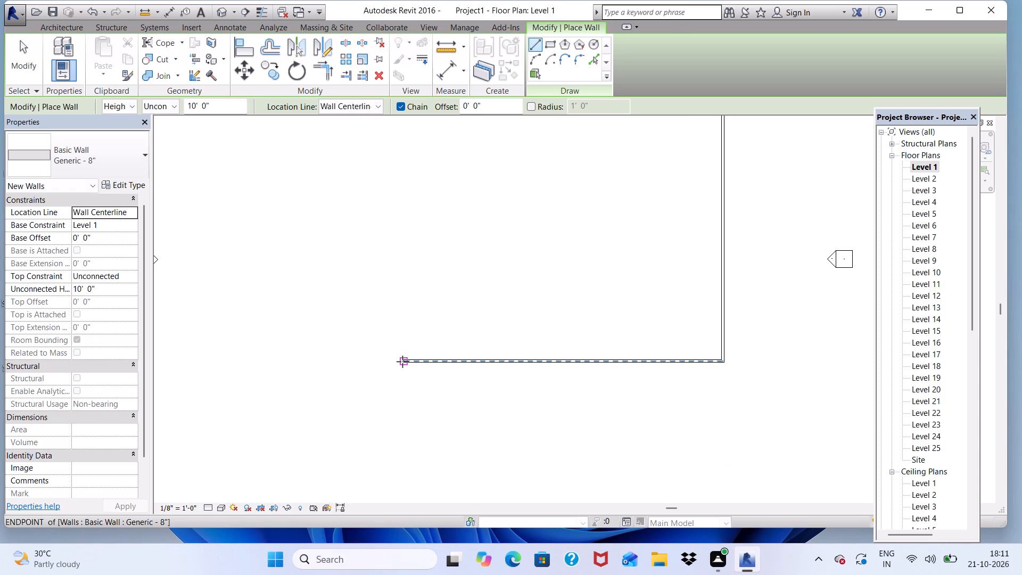
left_click(402, 362)
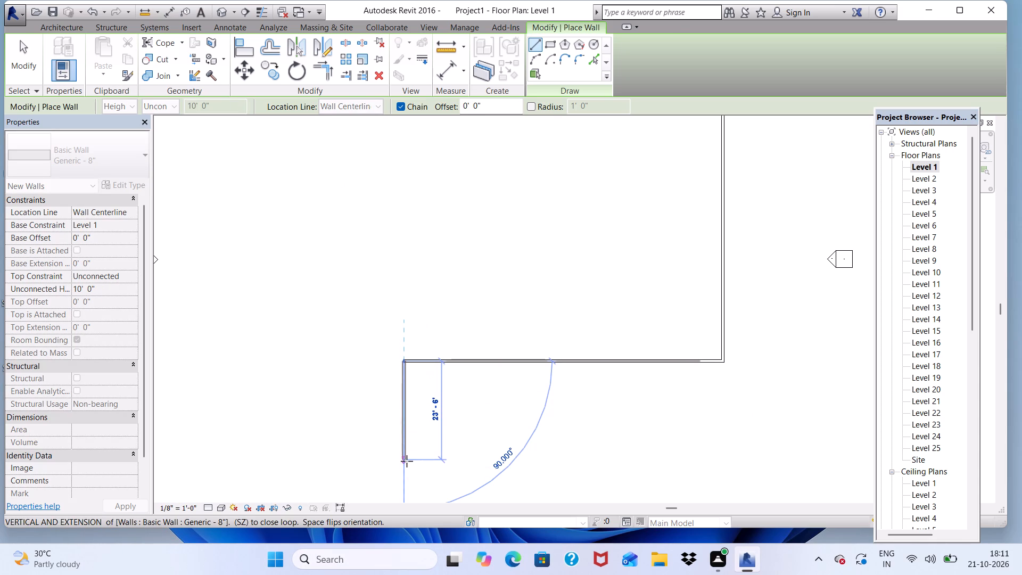
scroll(407, 471, "down", 4)
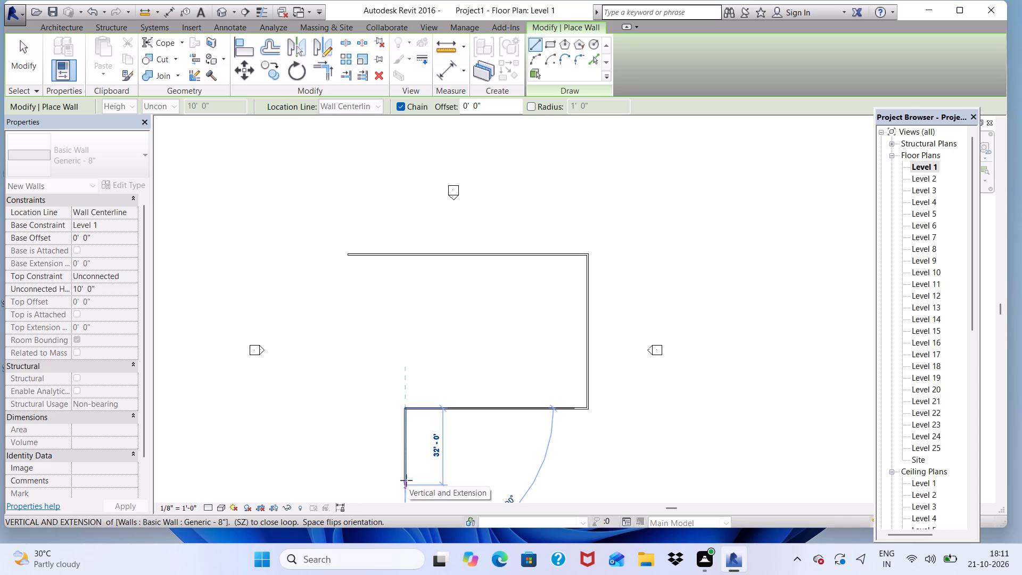
left_click(406, 480)
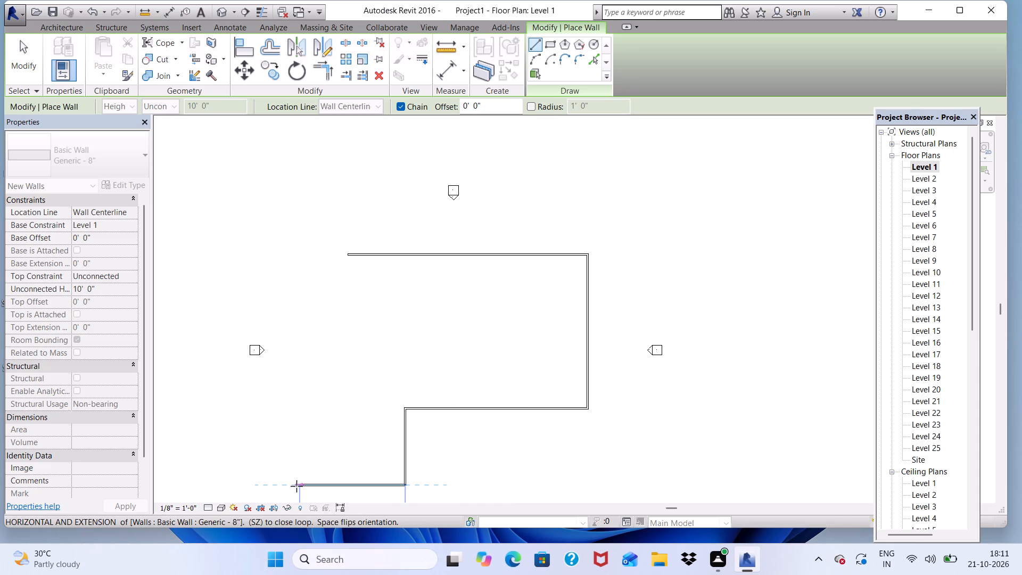
left_click(292, 484)
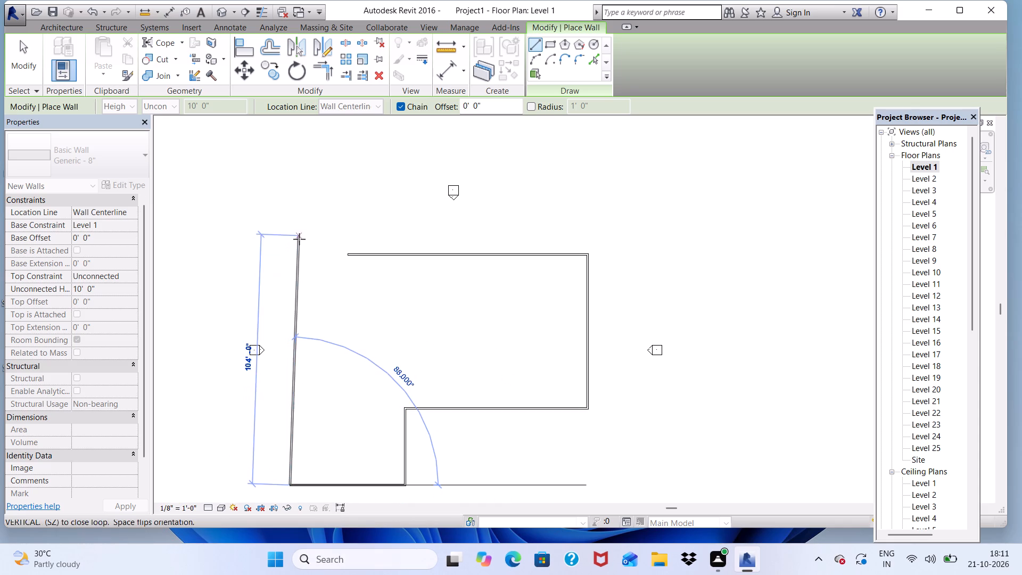
left_click(288, 254)
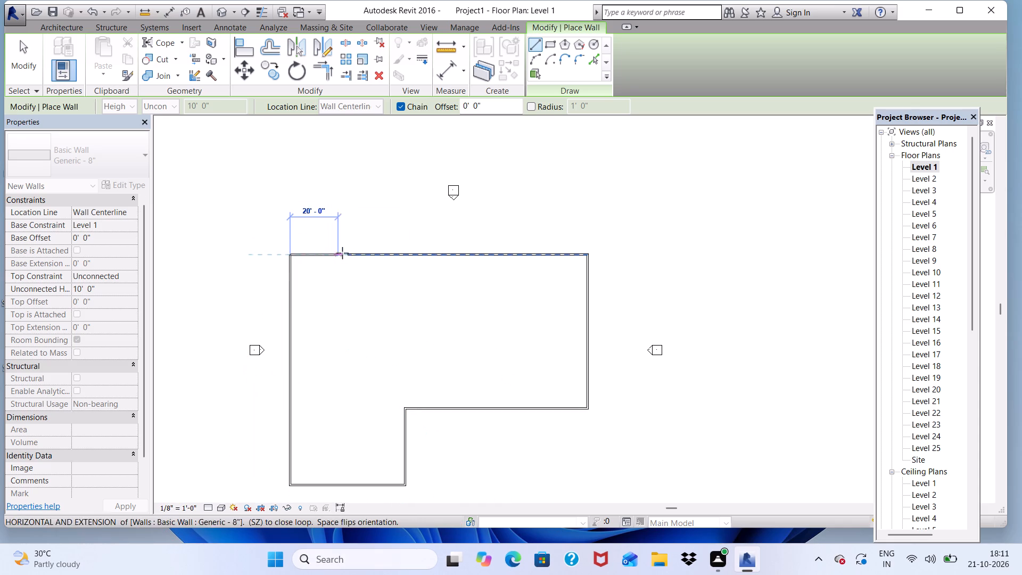
left_click(348, 253)
scroll(246, 276, "down", 3)
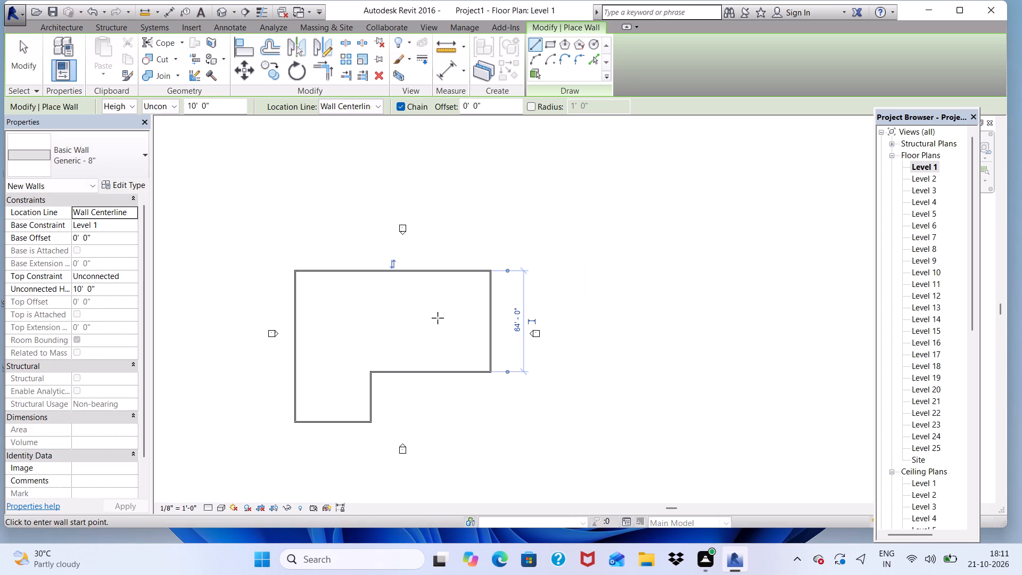
key("space")
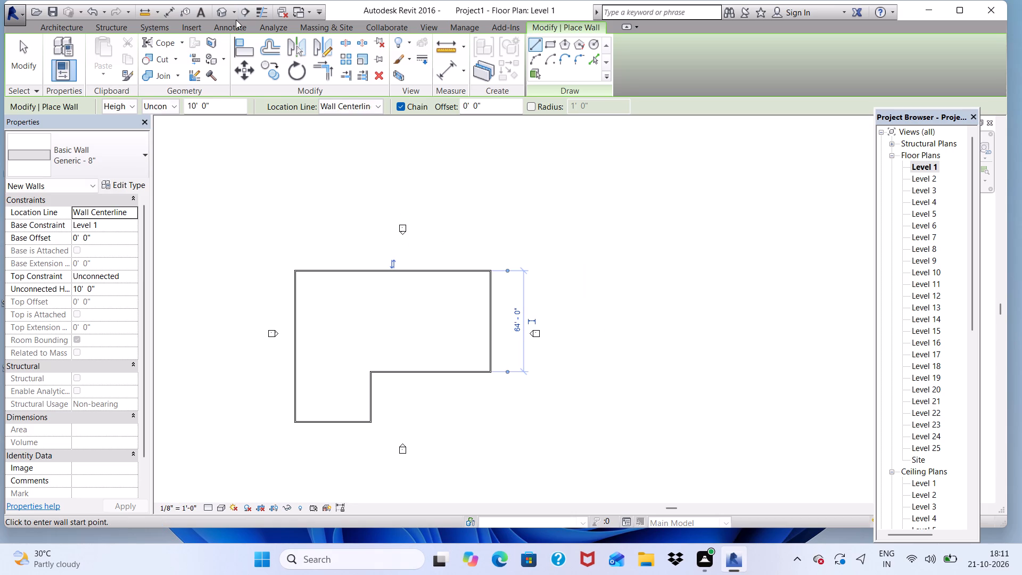
Open the default 3D view and set its visual style to Realistic.
left_click(219, 14)
scroll(368, 241, "down", 11)
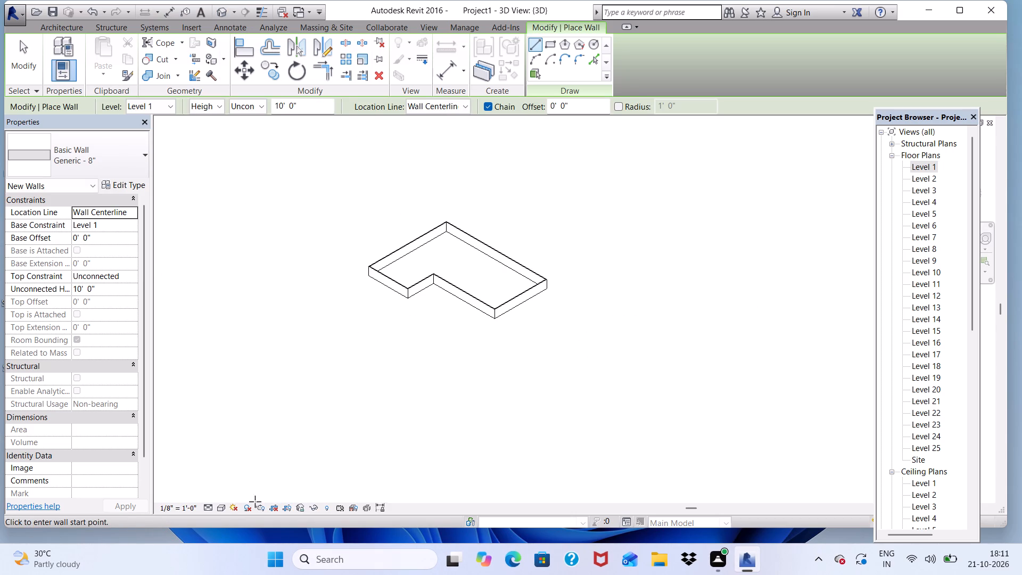
left_click(218, 509)
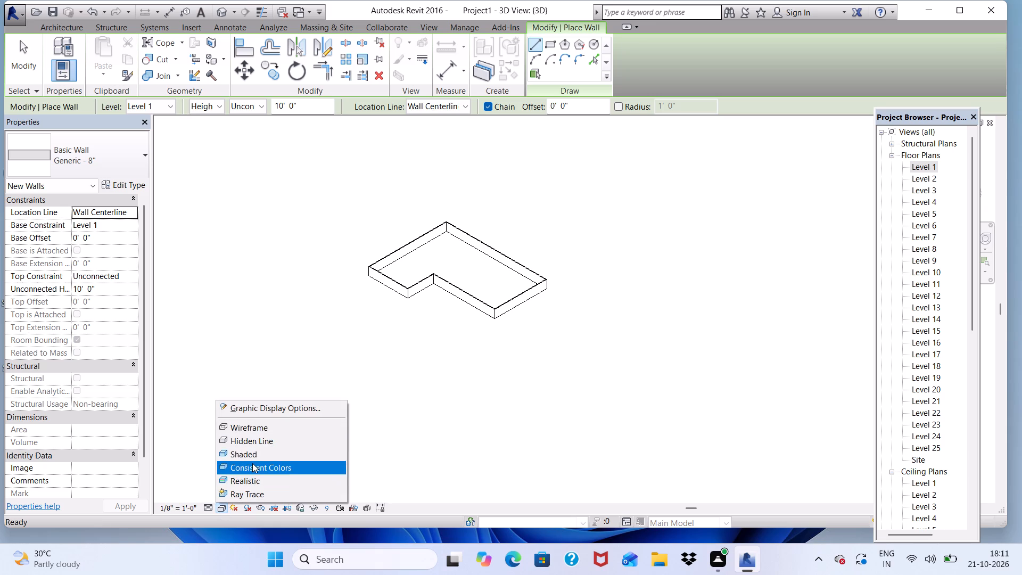
left_click(247, 482)
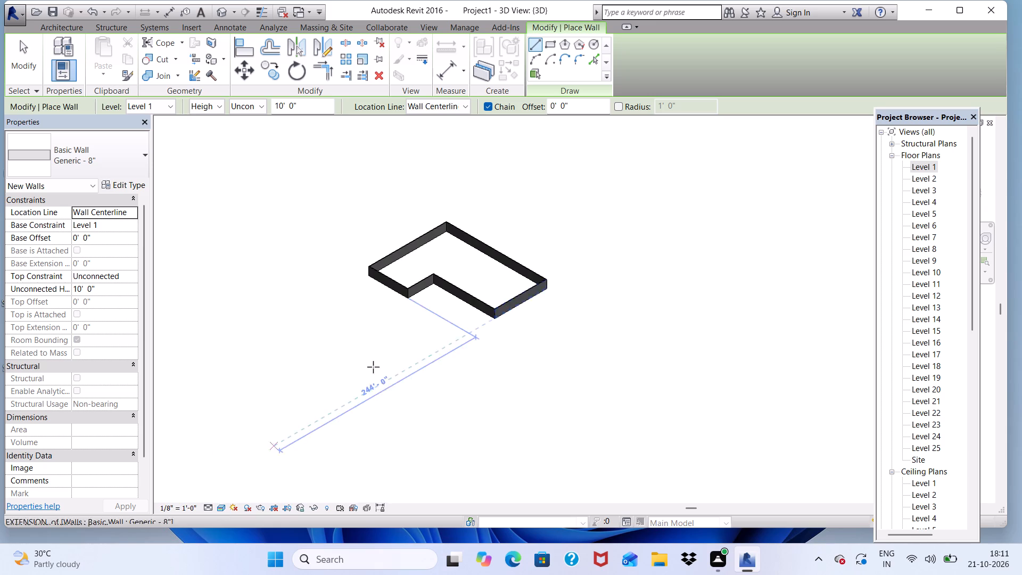
Examine the L-shaped wall outline in 3D from several angles.
scroll(466, 303, "up", 11)
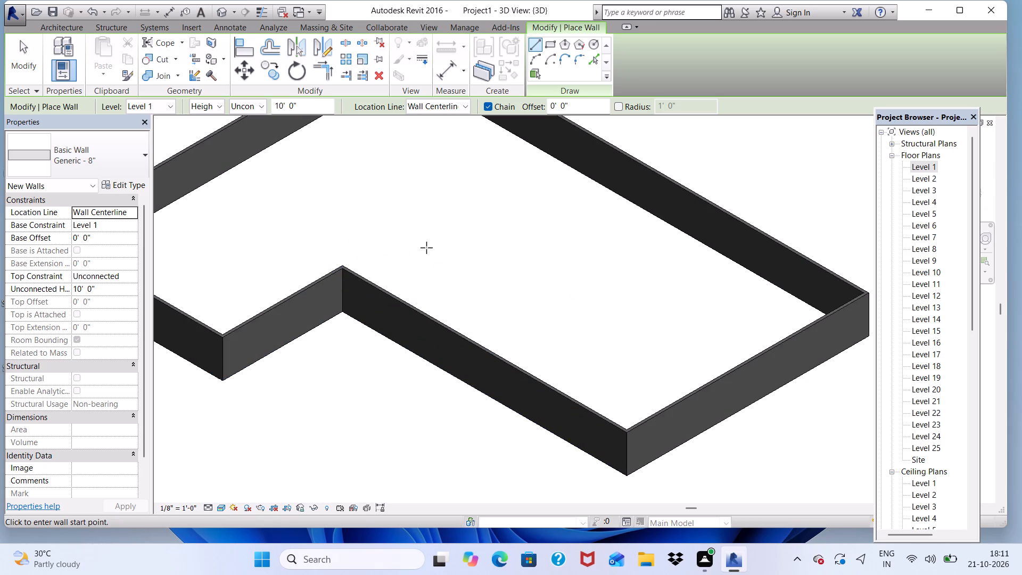
key("space")
scroll(418, 275, "down", 5)
middle_click_drag(416, 346, 434, 239)
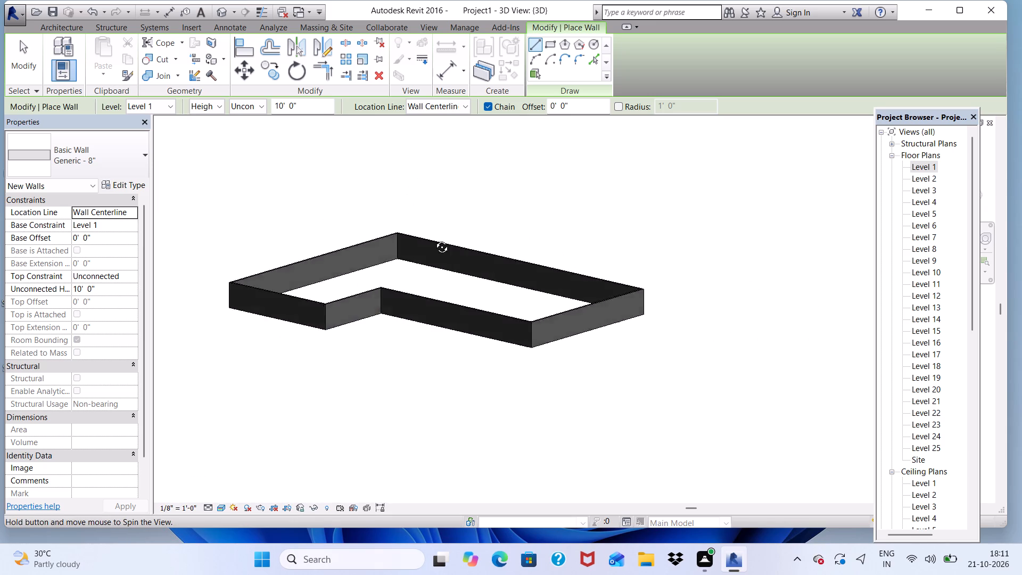
middle_click_drag(434, 239, 492, 248)
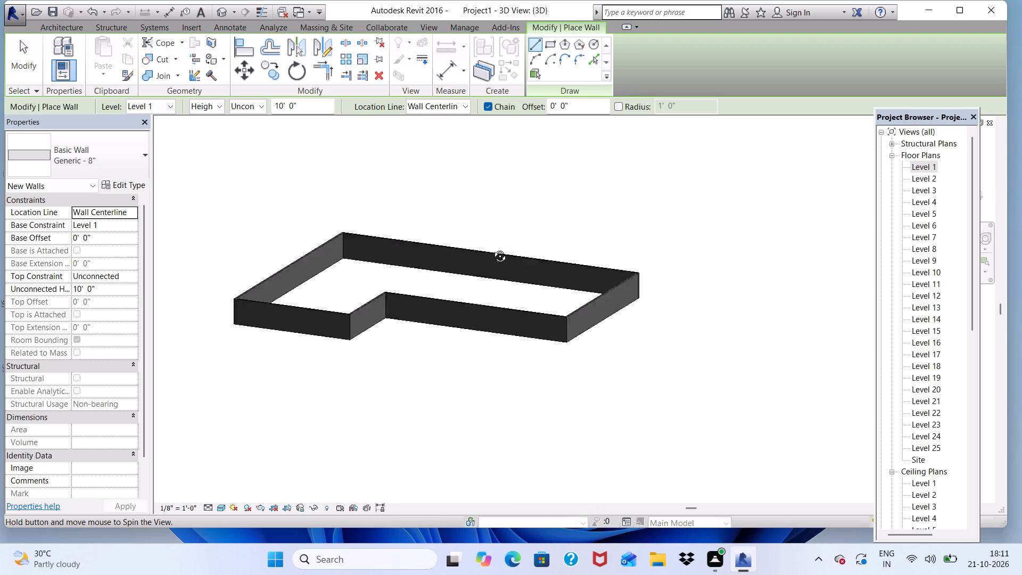
middle_click_drag(492, 248, 433, 301)
scroll(362, 232, "up", 8)
scroll(358, 207, "down", 3)
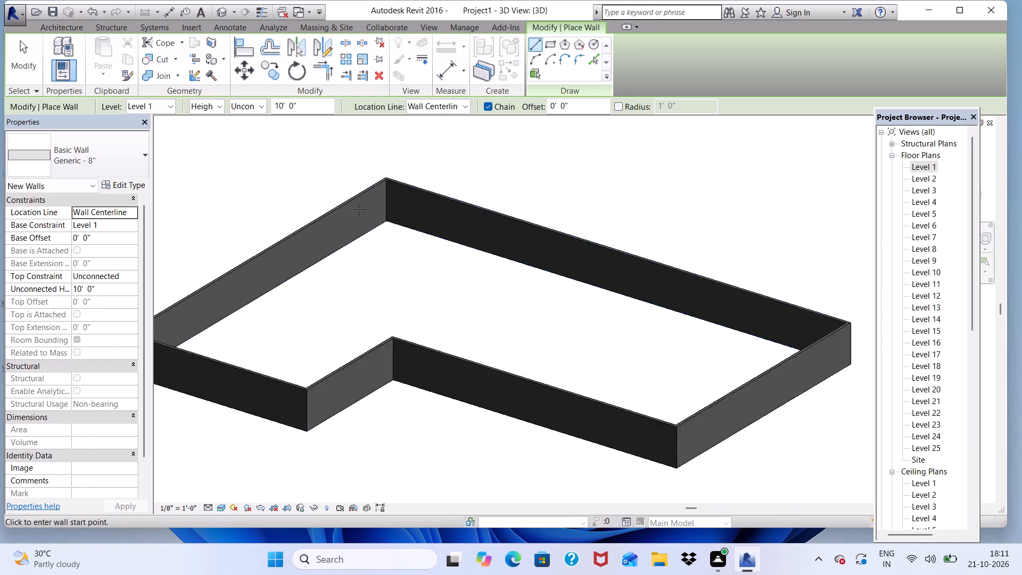
Undo the Realistic visual style and all walls of the L-shaped outline, reopening the Level 1 floor plan along the way.
scroll(359, 209, "down", 8)
middle_click_drag(382, 268, 384, 357)
scroll(384, 355, "up", 1)
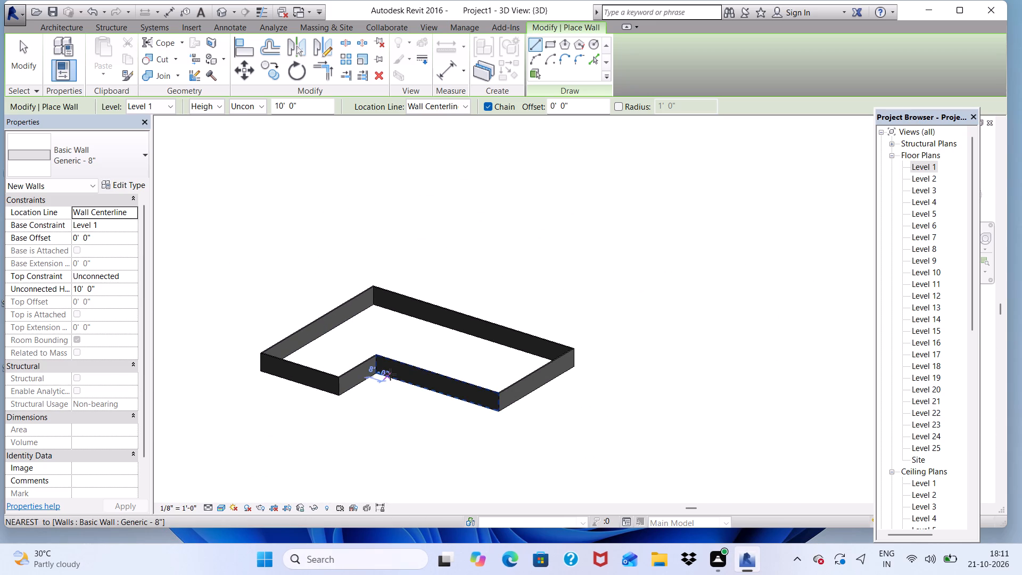
key("ctrl+z")
key("ctrl+z")
key("ctrl+z")
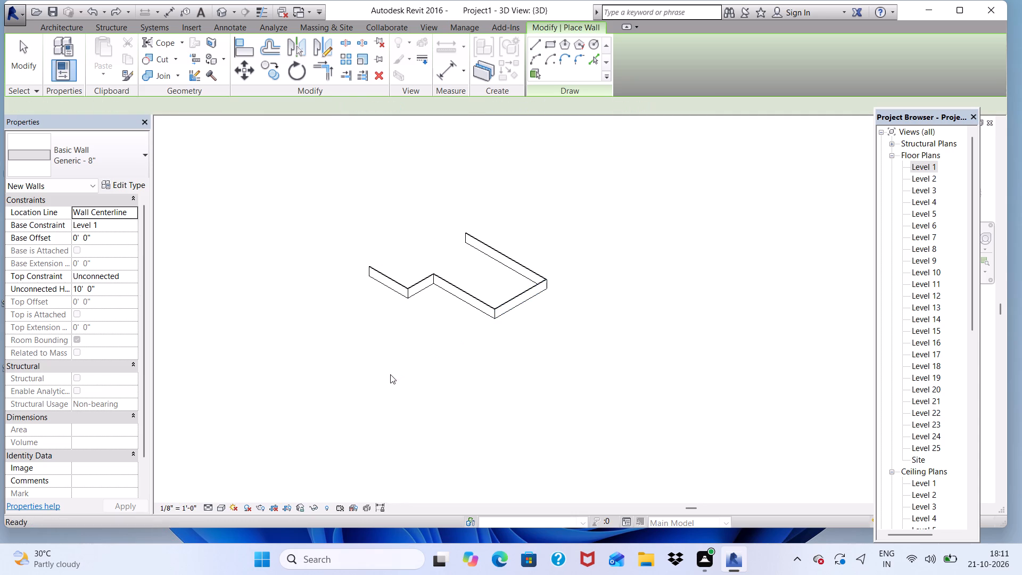
double_click(934, 167)
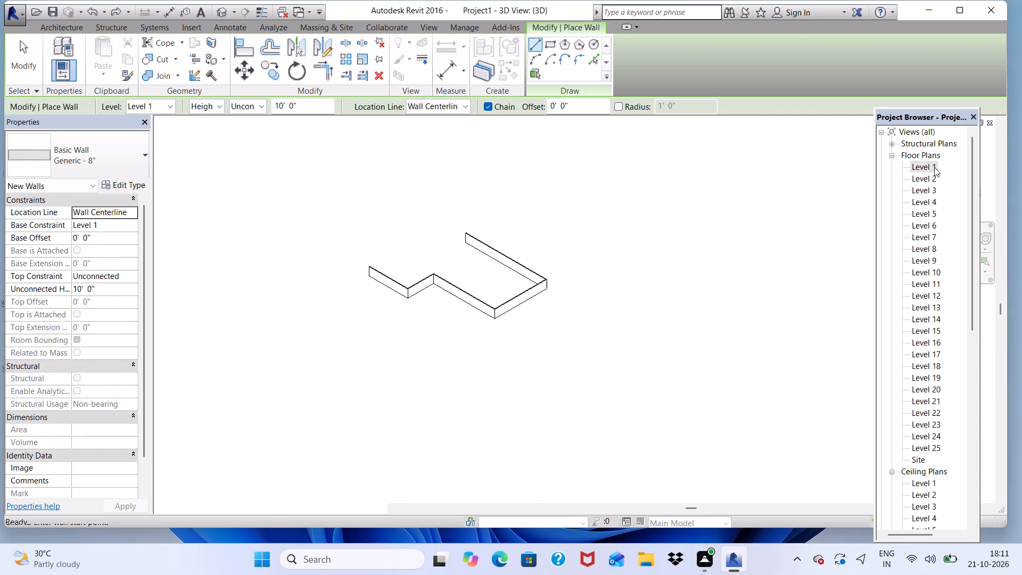
key("ctrl+z")
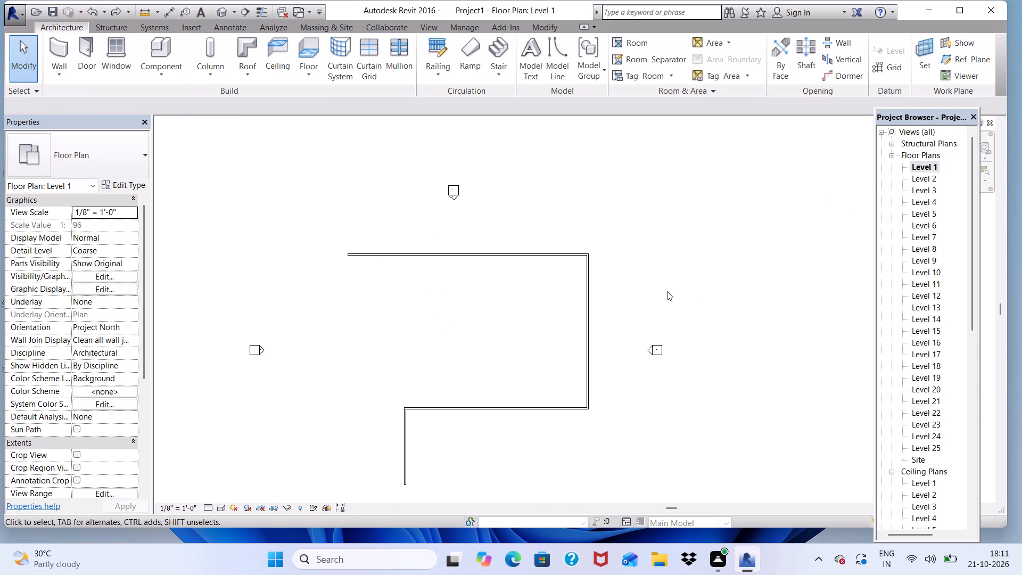
key("ctrl+z")
key("ctrl+z")
key("ctrl+z")
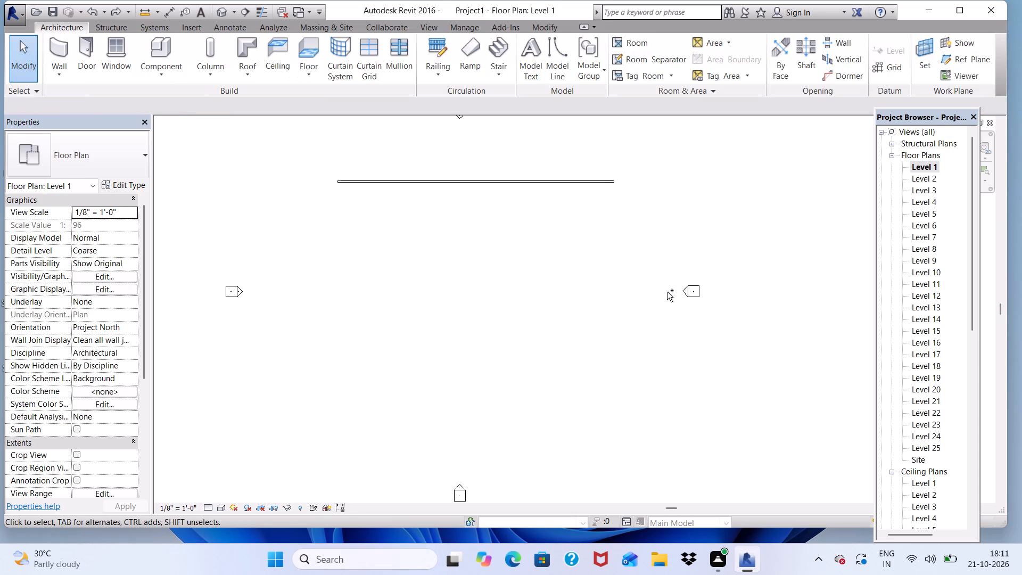
key("ctrl+z")
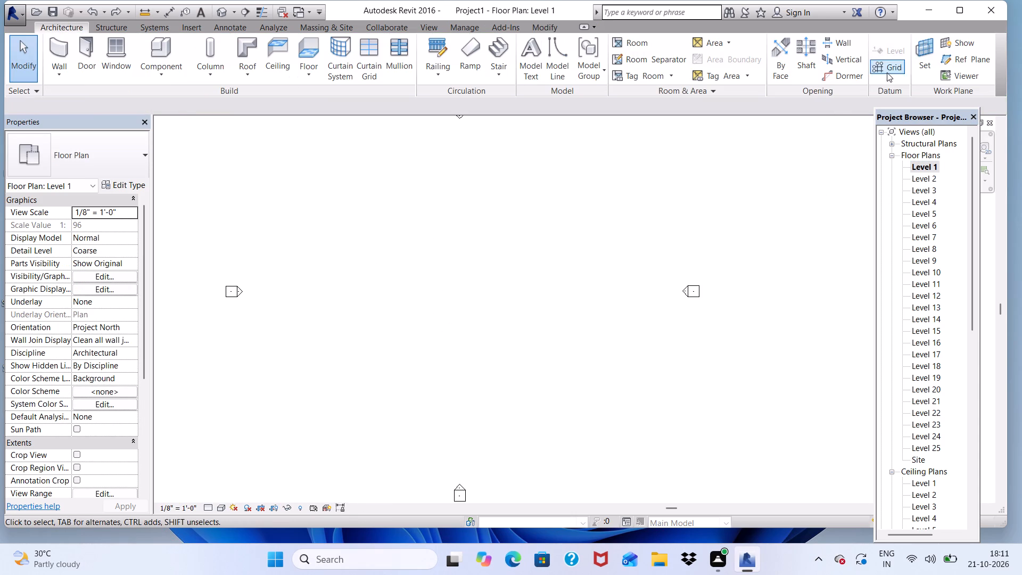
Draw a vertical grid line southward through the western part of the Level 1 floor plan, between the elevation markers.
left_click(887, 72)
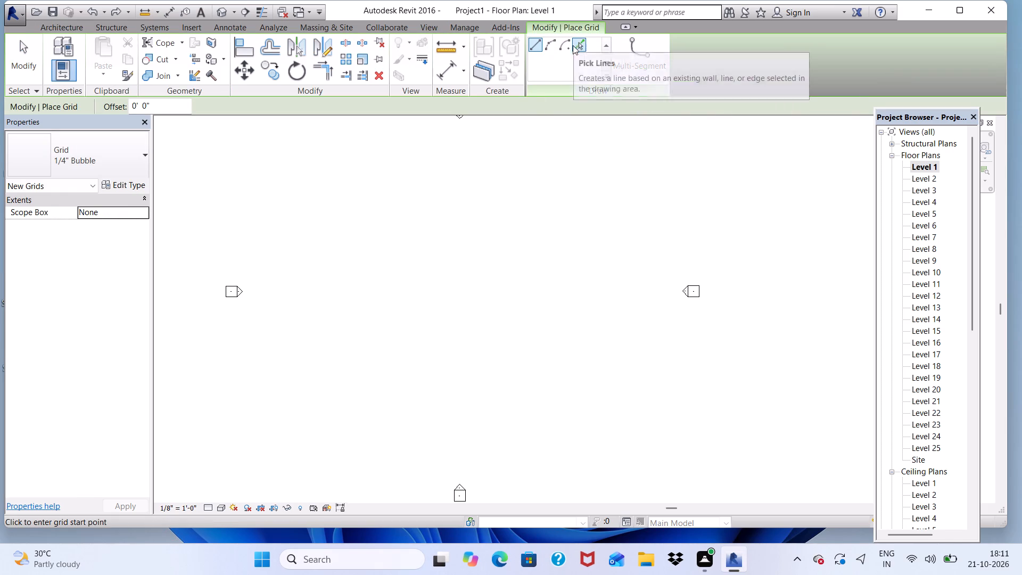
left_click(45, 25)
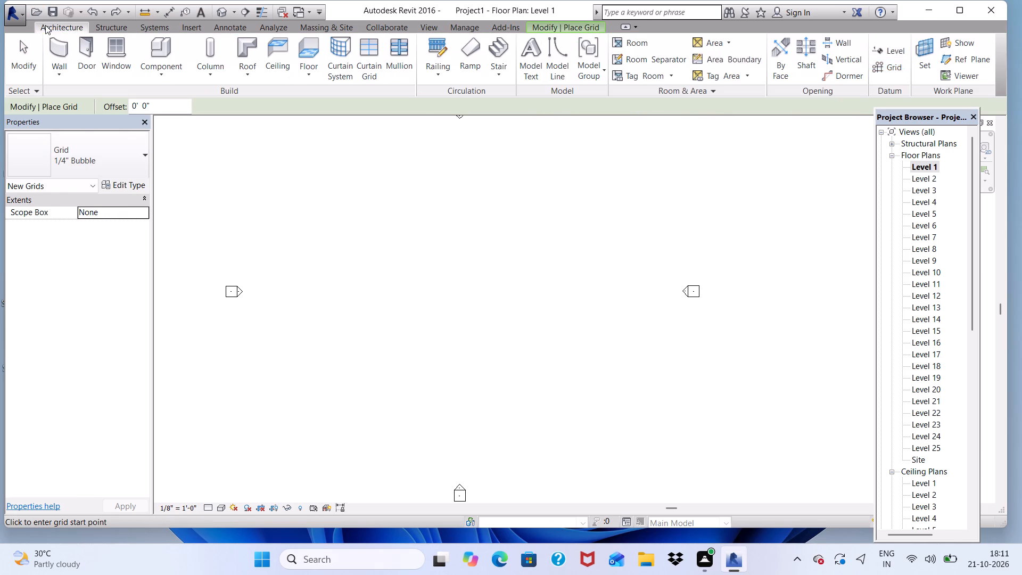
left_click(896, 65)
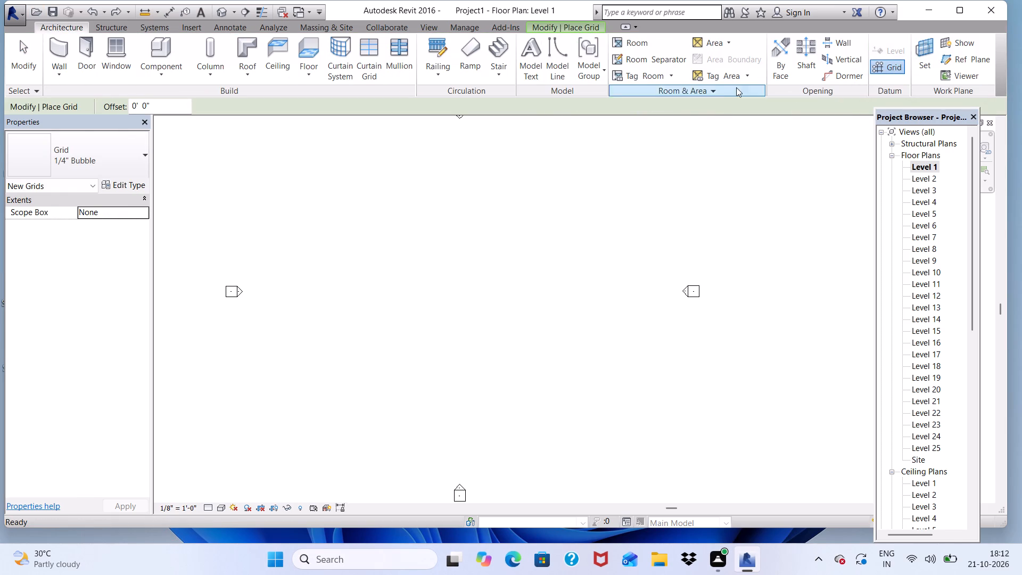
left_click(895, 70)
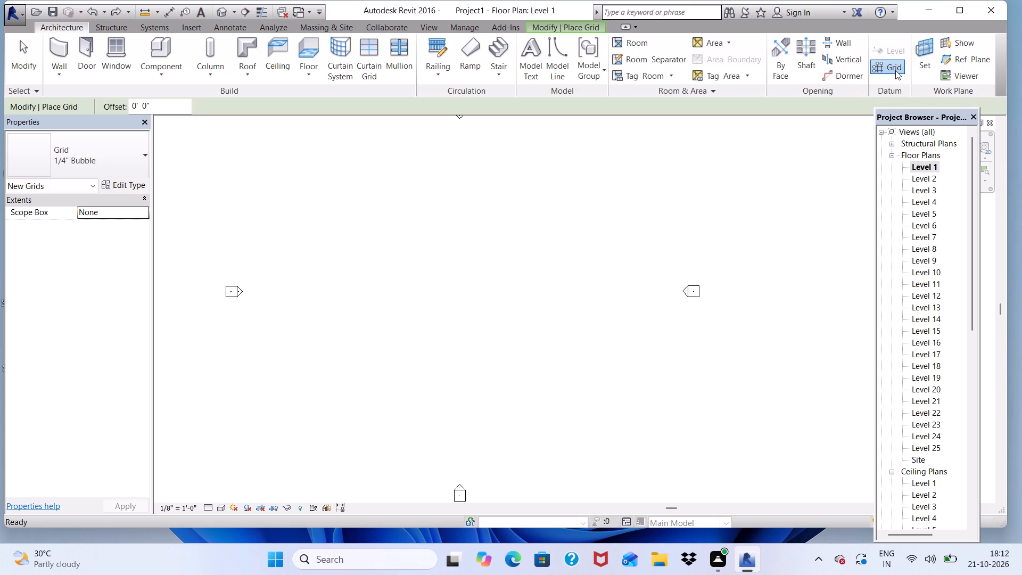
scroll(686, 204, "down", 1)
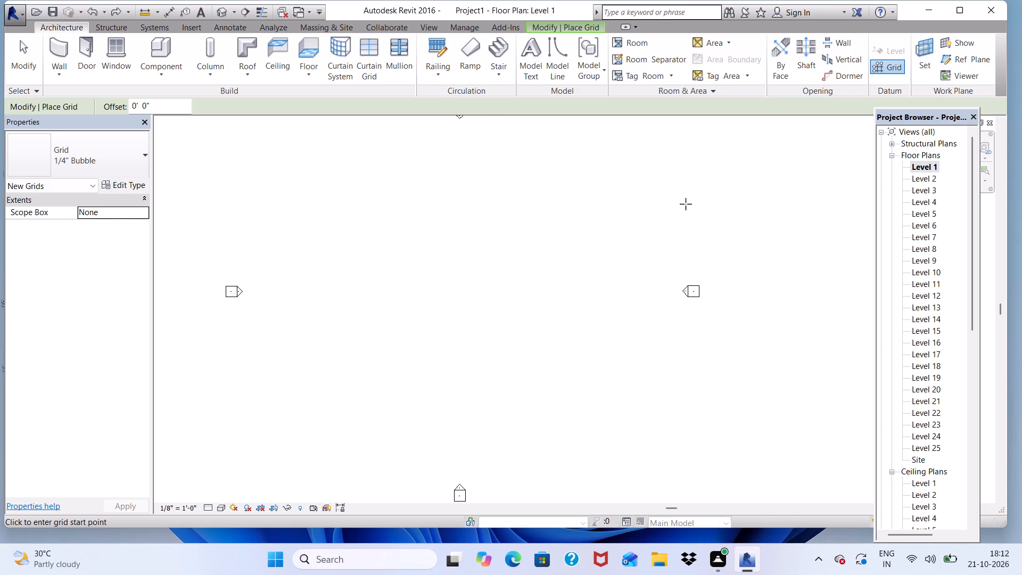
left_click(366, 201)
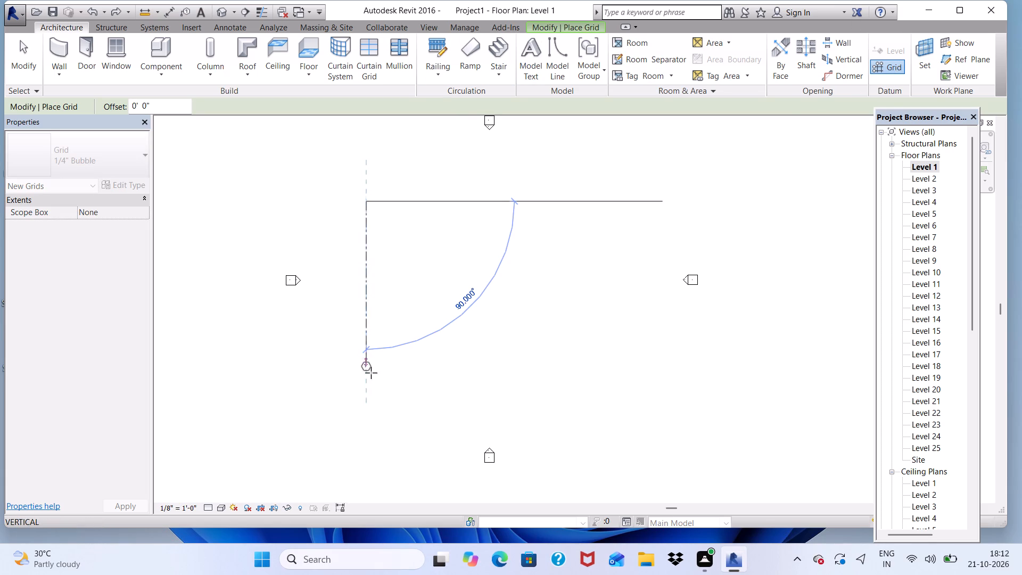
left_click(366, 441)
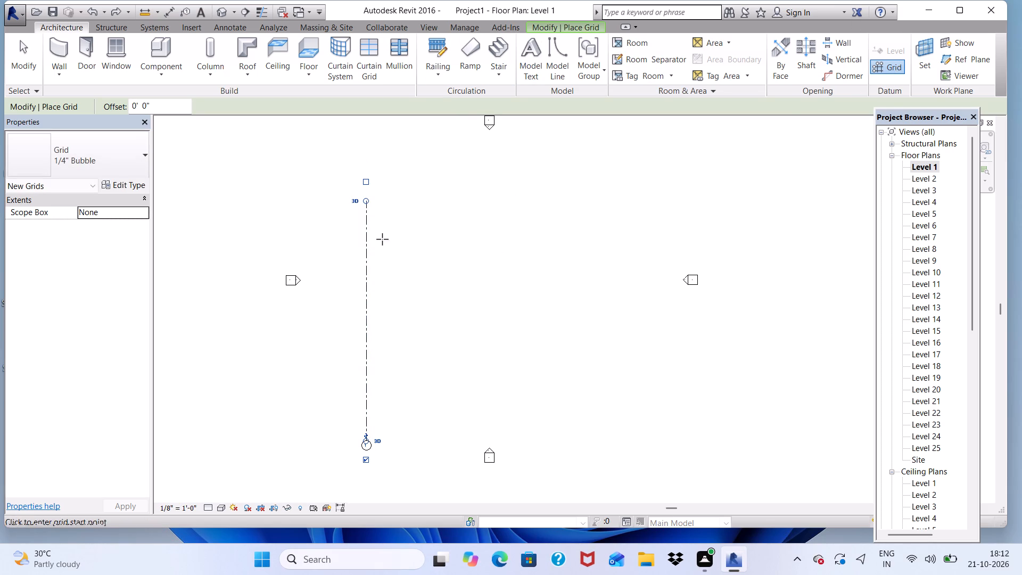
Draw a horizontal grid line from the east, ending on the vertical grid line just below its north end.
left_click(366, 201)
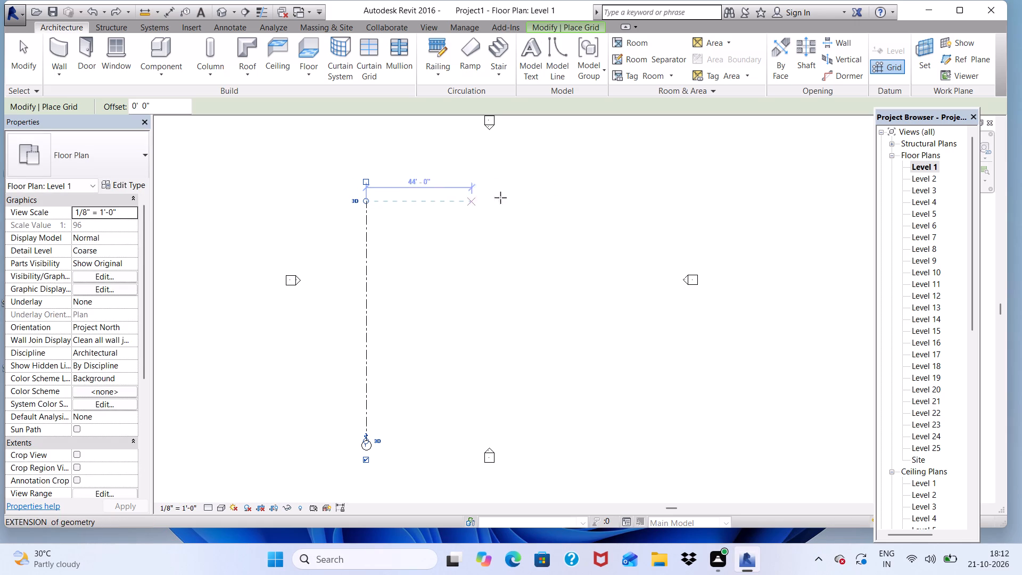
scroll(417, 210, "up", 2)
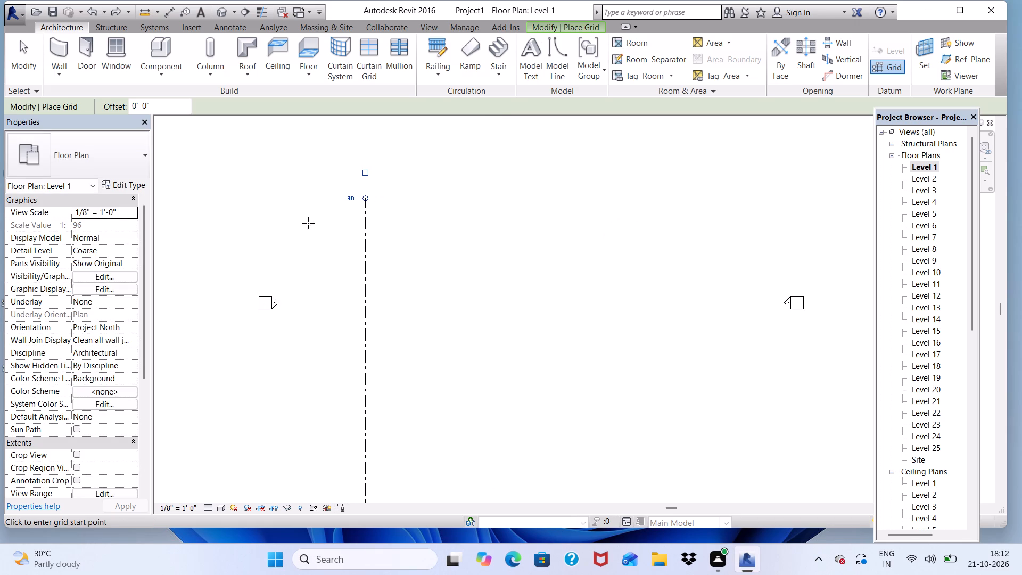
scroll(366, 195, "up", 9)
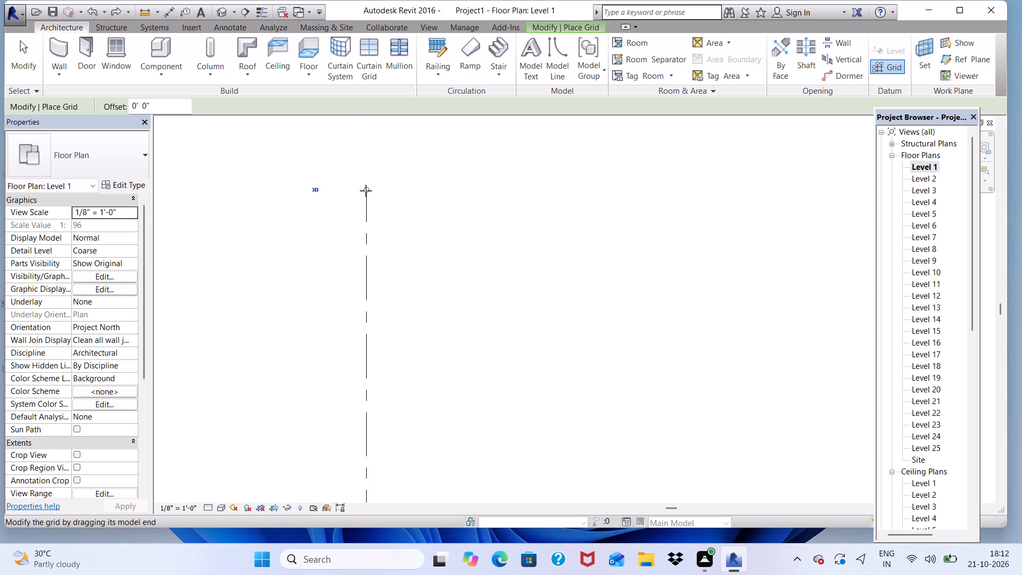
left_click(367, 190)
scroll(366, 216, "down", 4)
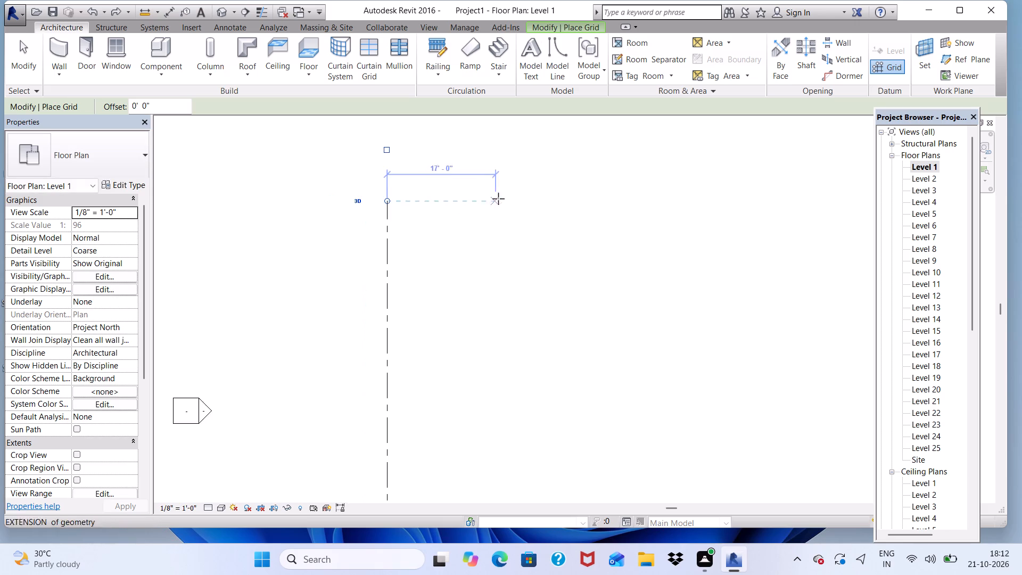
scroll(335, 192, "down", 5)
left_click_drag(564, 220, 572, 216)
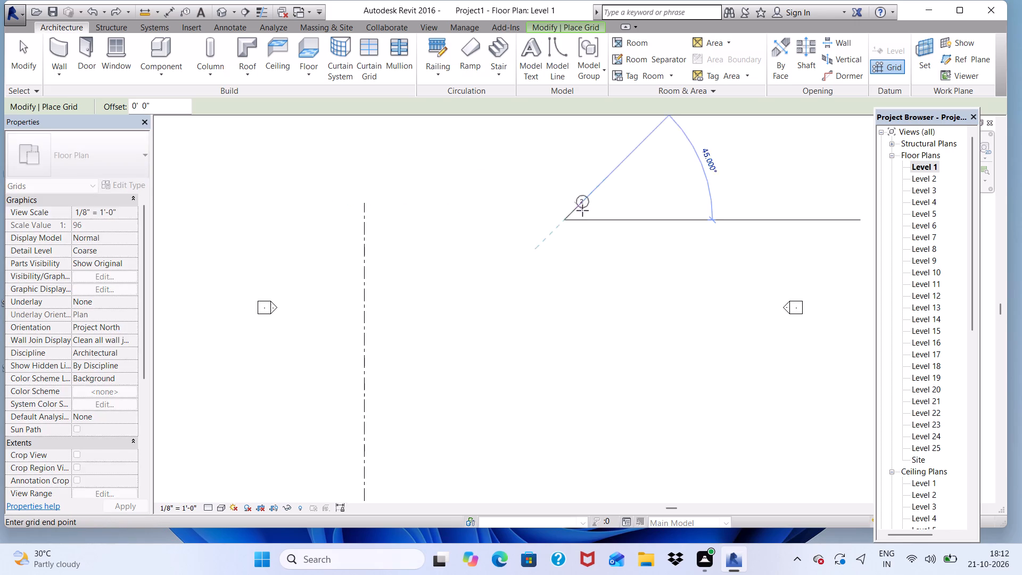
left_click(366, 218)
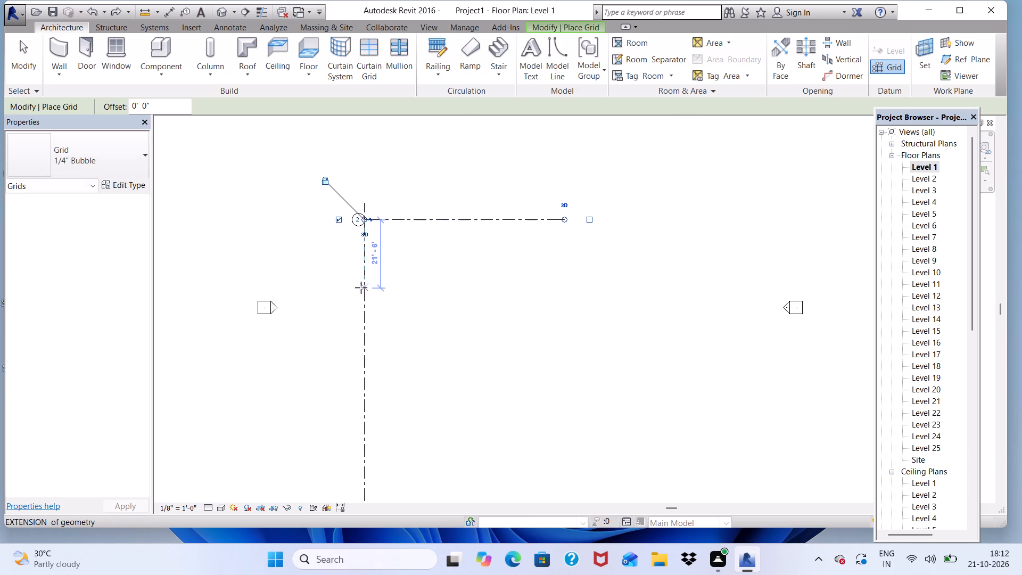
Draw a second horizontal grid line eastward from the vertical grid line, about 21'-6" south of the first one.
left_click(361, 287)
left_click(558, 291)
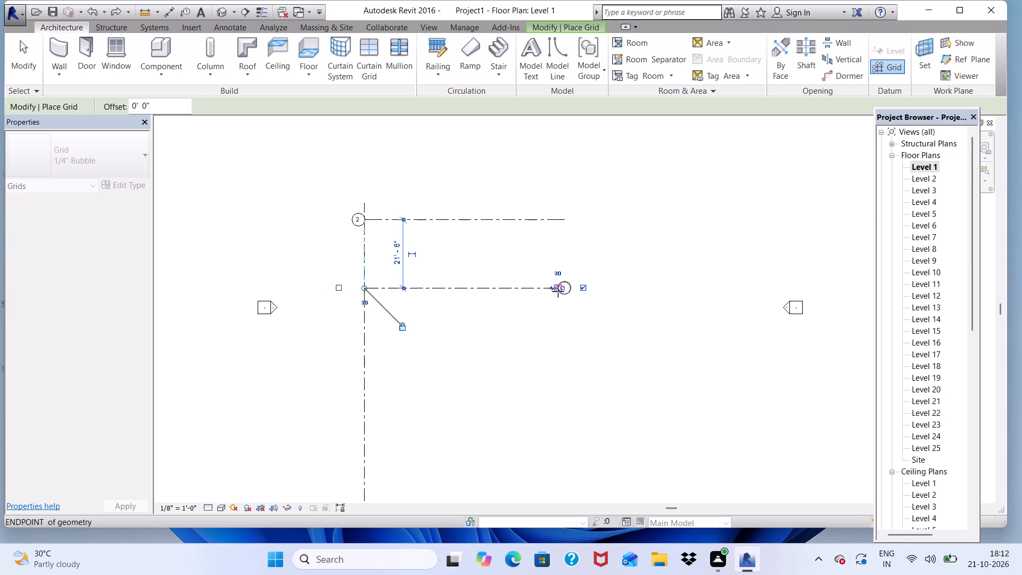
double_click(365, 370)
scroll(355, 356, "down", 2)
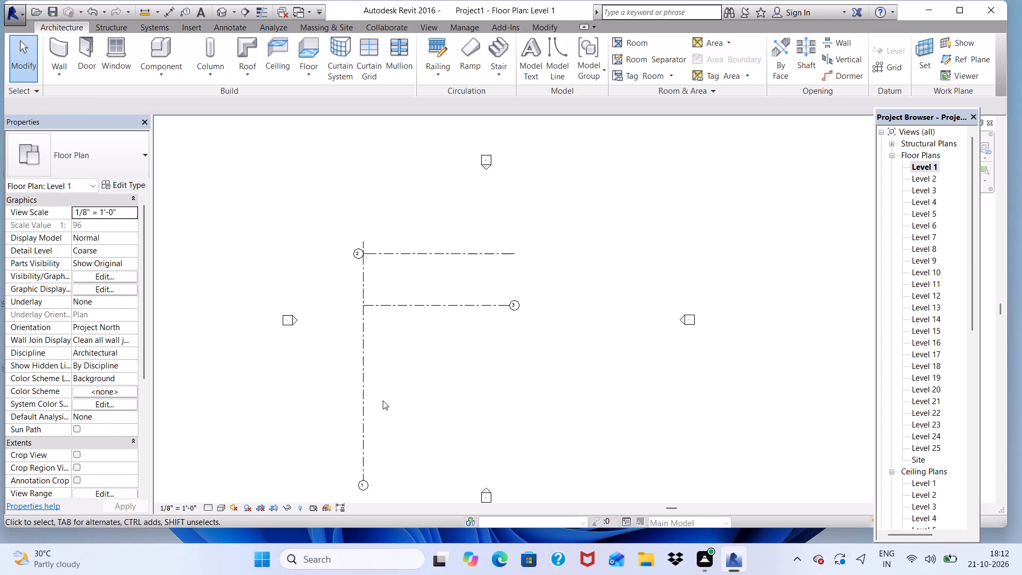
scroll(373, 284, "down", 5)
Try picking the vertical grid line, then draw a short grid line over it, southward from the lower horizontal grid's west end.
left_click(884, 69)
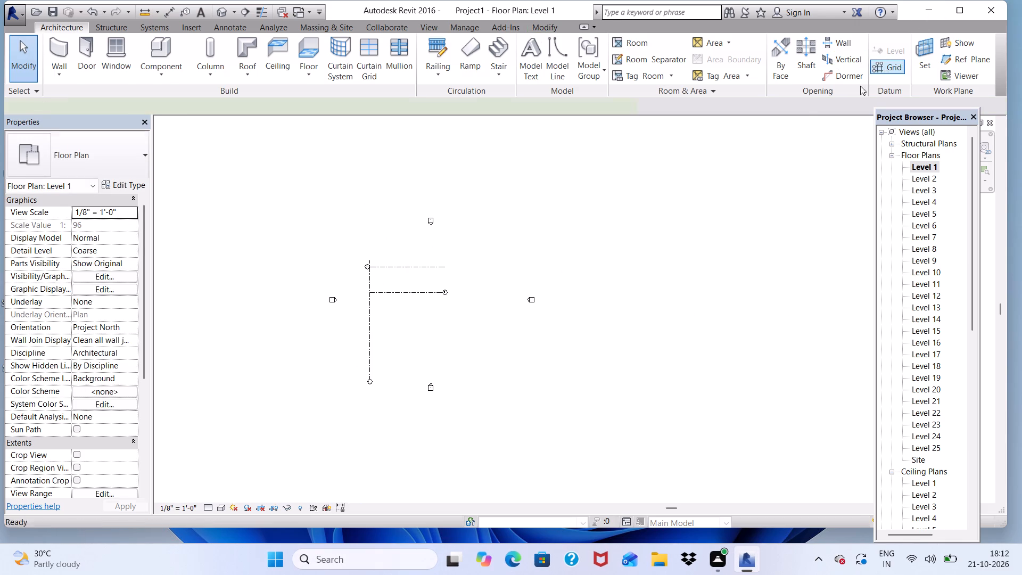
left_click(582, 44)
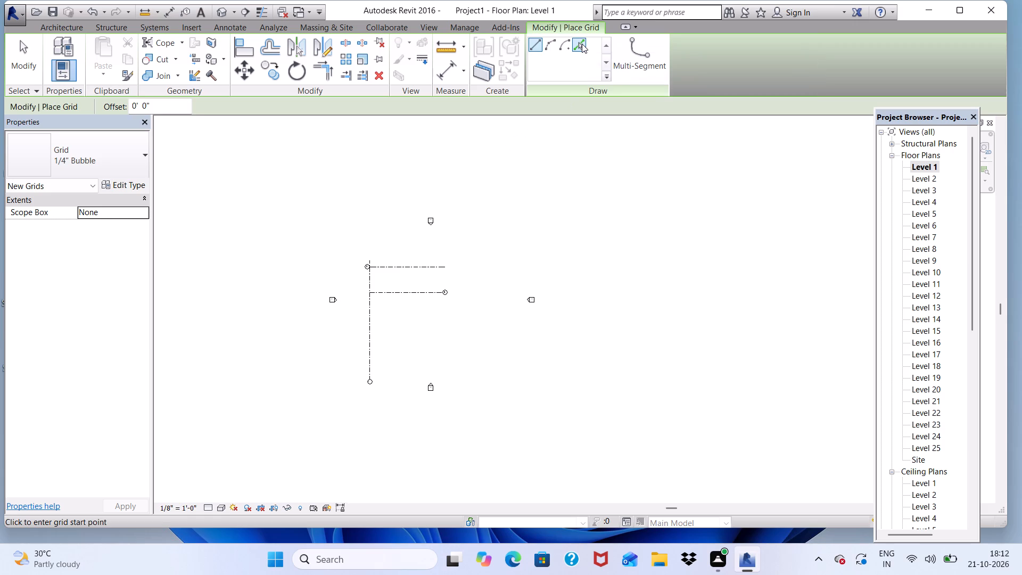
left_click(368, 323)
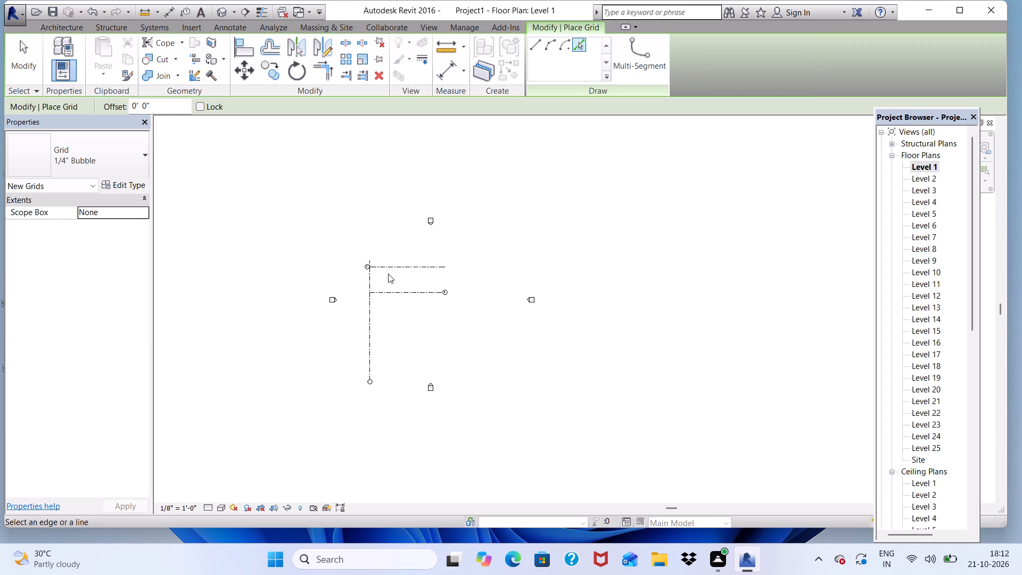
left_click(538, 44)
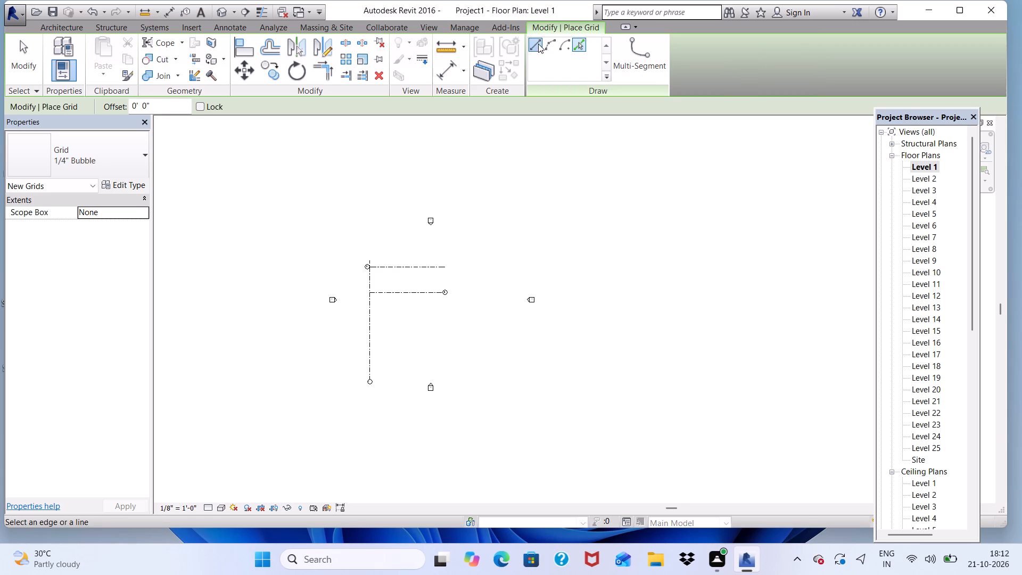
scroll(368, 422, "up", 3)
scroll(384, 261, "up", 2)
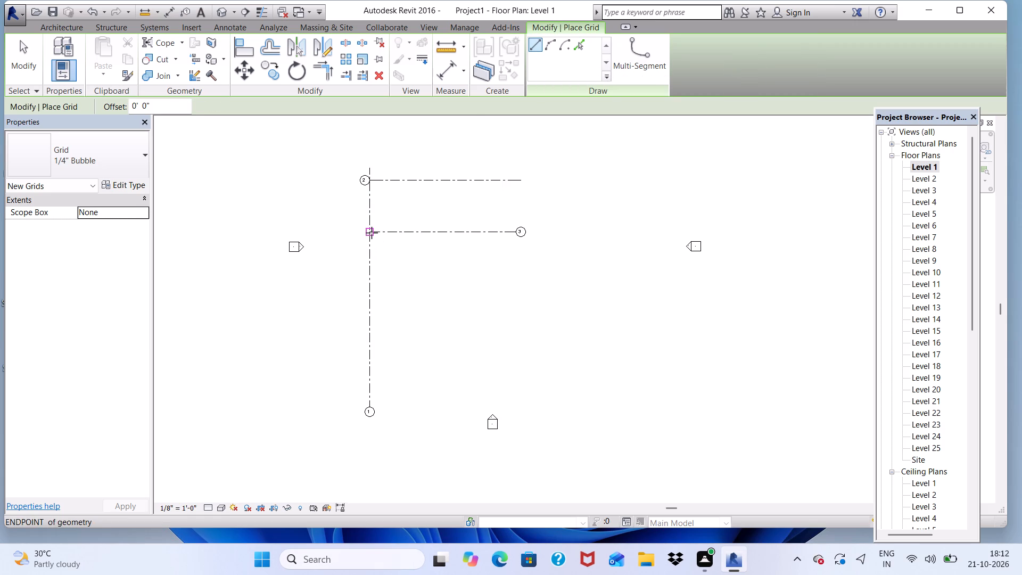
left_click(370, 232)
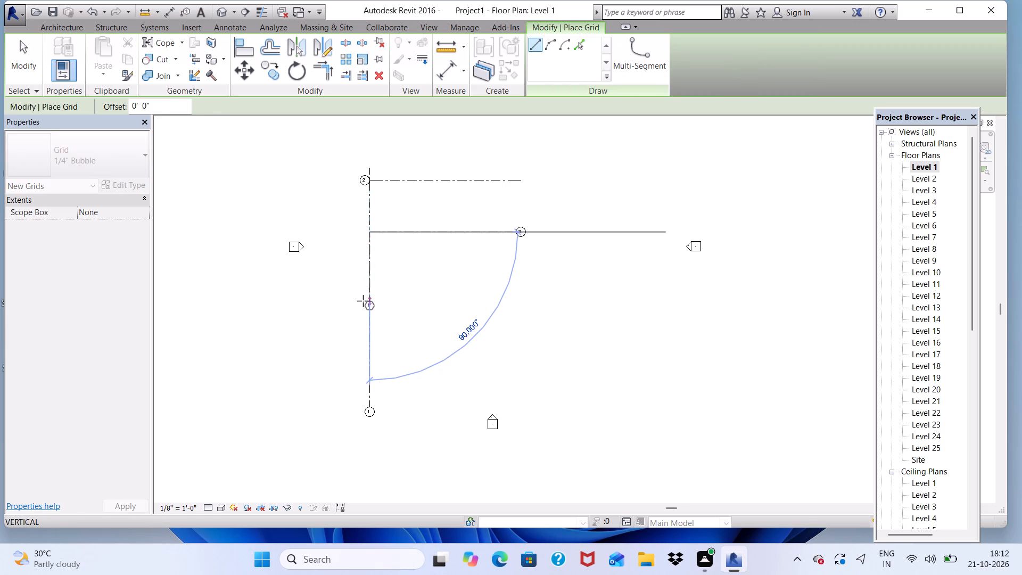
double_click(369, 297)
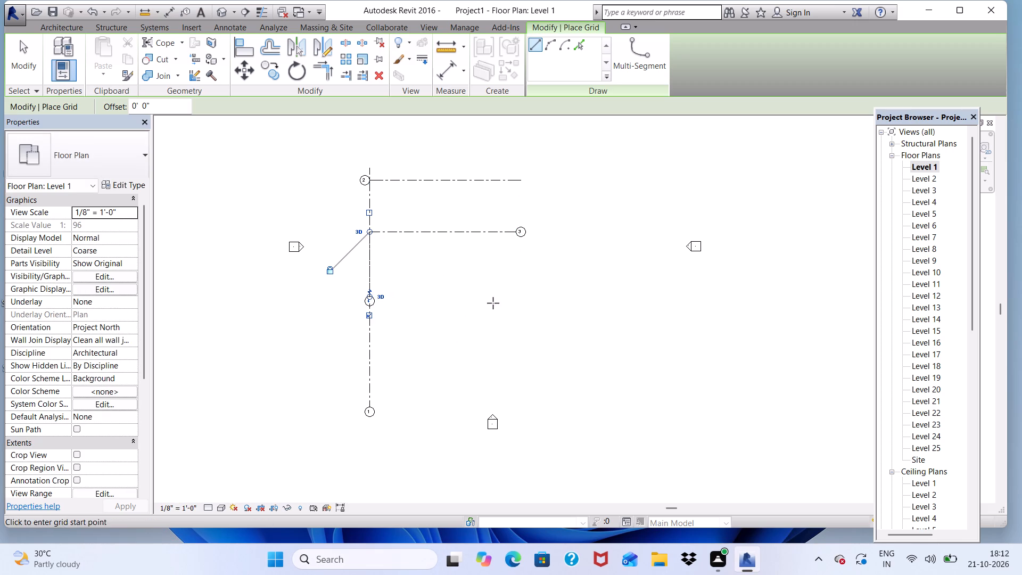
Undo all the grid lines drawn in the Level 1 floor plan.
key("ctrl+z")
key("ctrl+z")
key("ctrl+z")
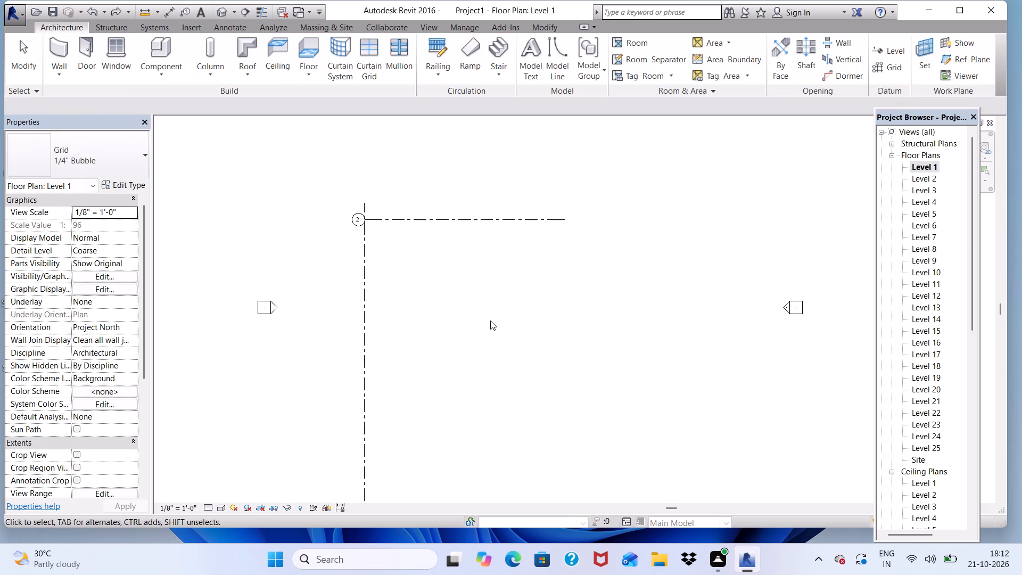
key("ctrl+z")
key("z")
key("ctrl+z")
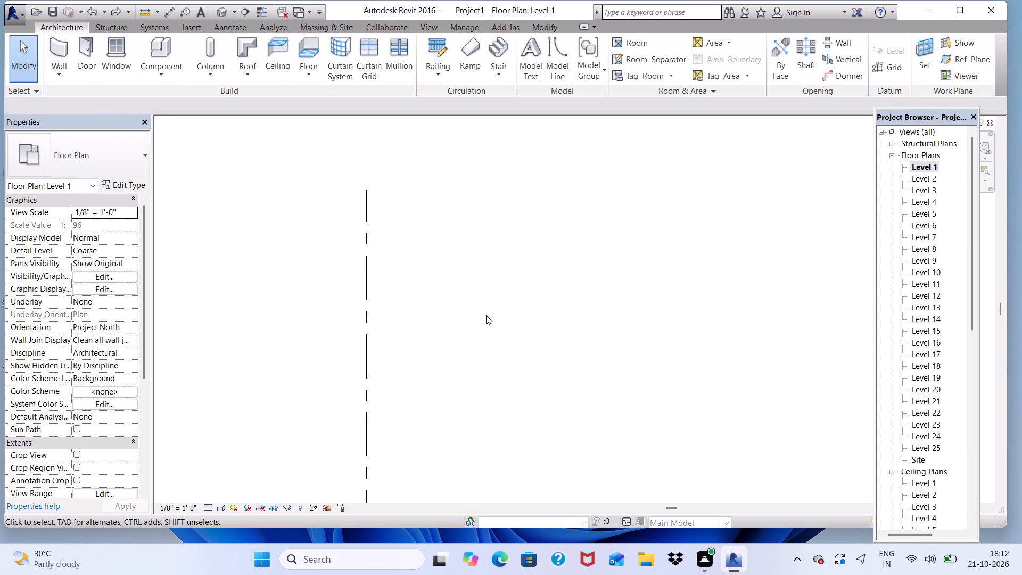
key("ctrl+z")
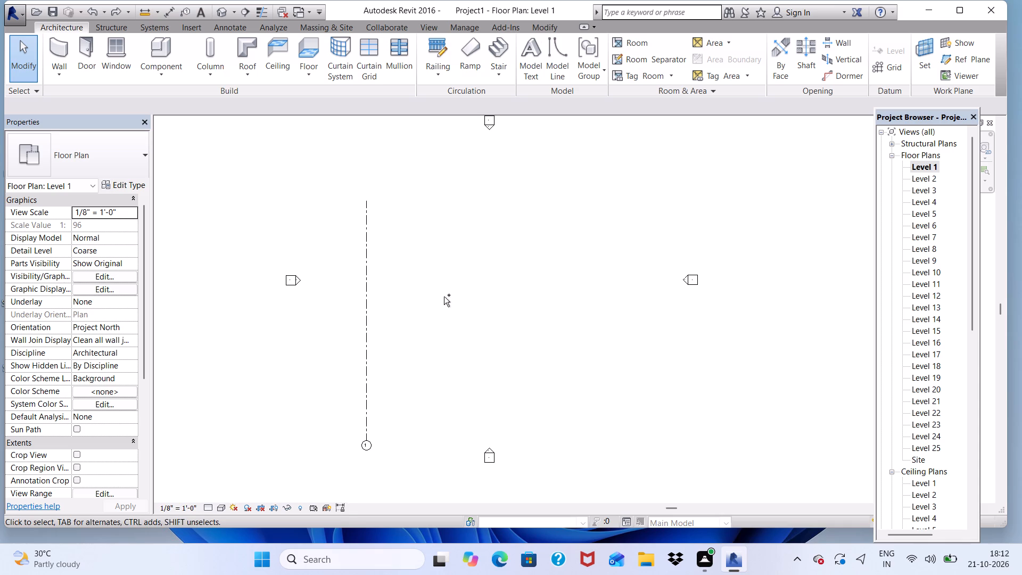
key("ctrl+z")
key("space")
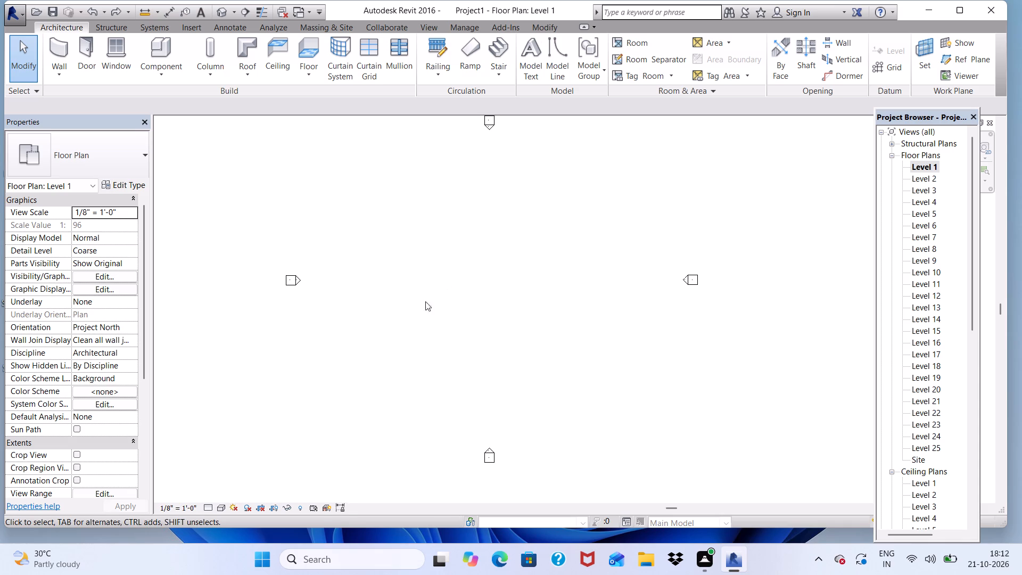
Draw a vertical grid line southward on Level 1, between the west and north elevation markers, ending near the south marker's height.
scroll(398, 313, "down", 2)
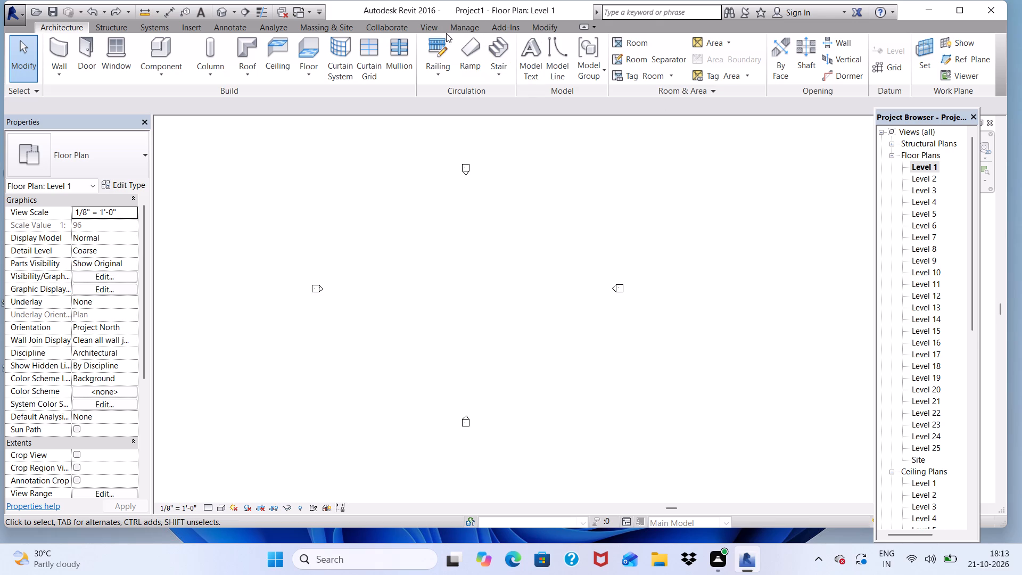
left_click(897, 67)
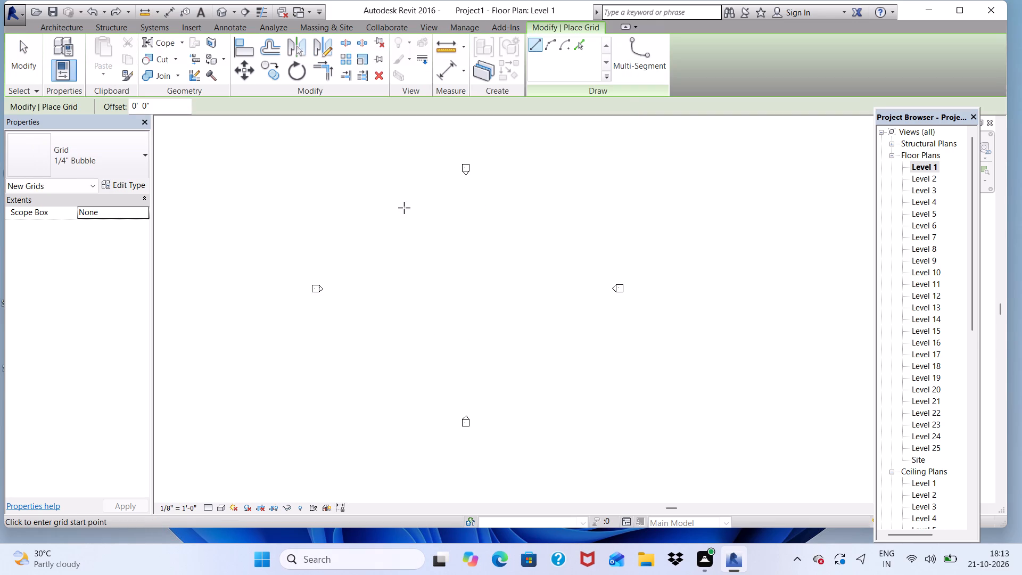
left_click(403, 200)
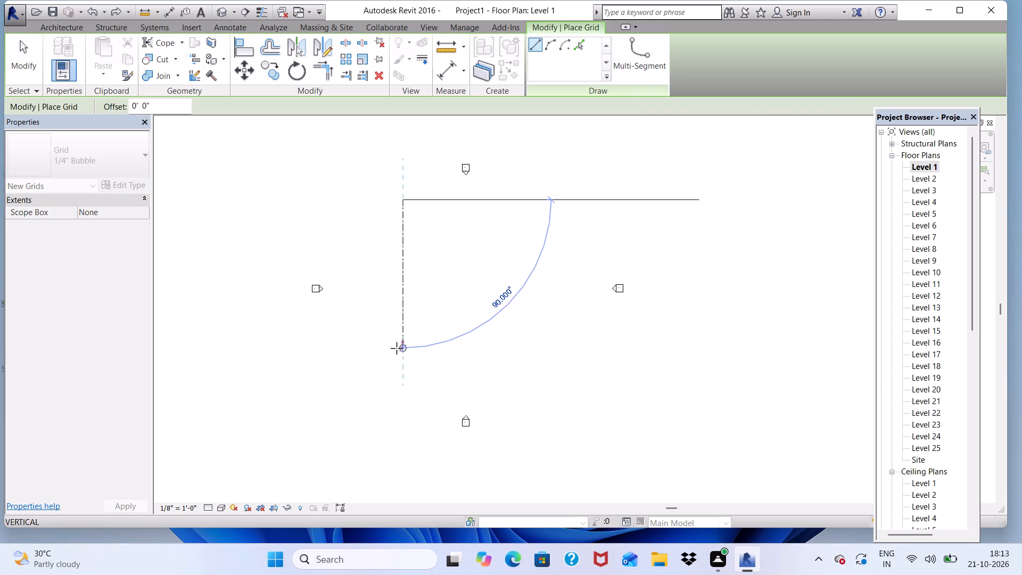
left_click(403, 404)
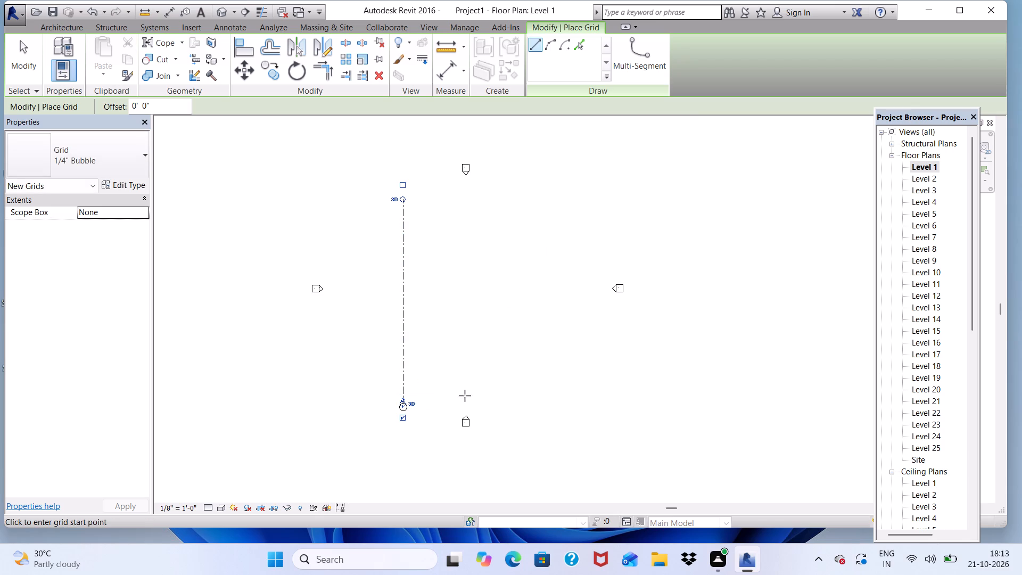
scroll(406, 410, "up", 8)
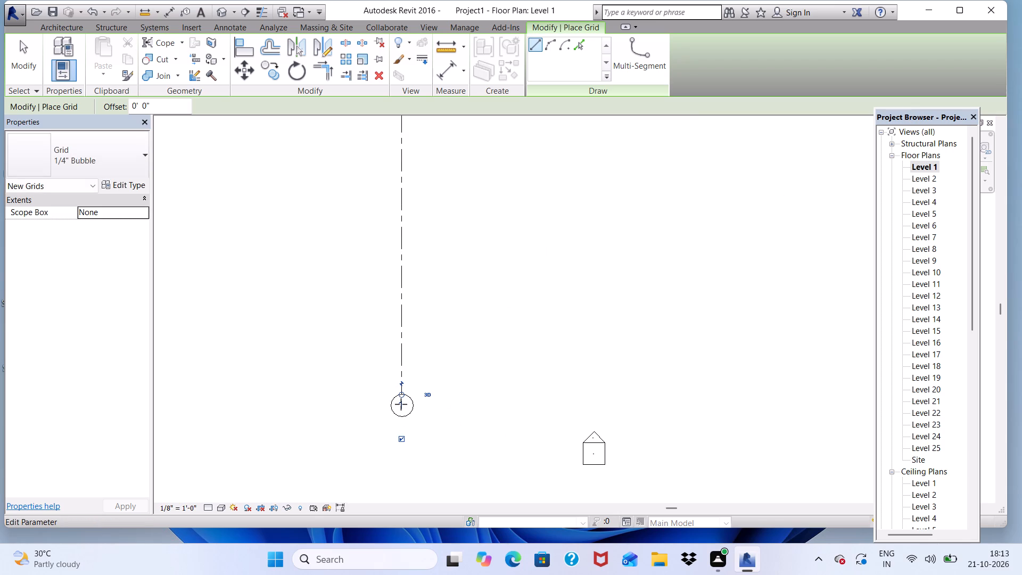
left_click(401, 404)
left_click(477, 369)
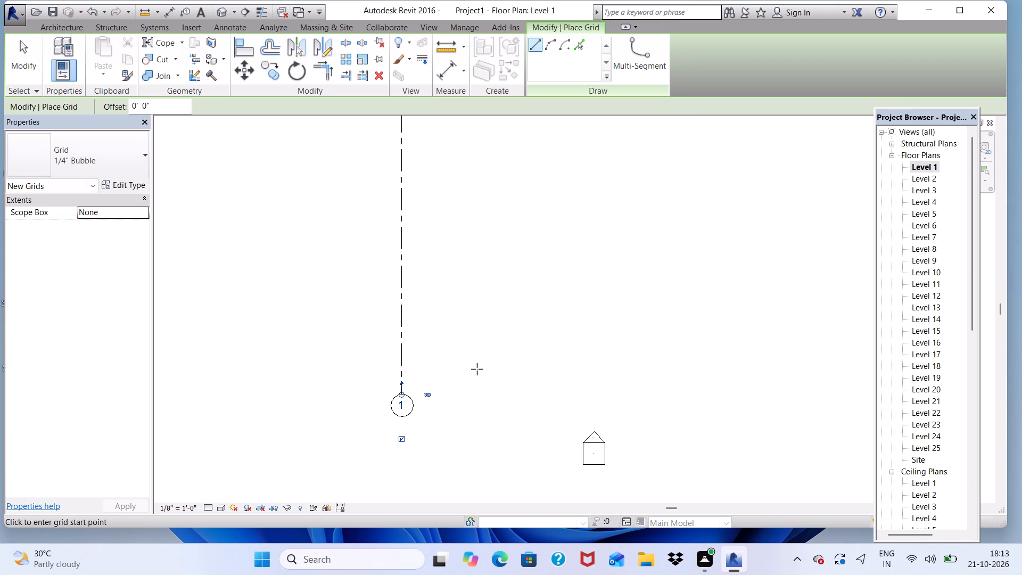
Draw a horizontal grid line from the east back to the south end of the vertical grid line.
left_click(402, 395)
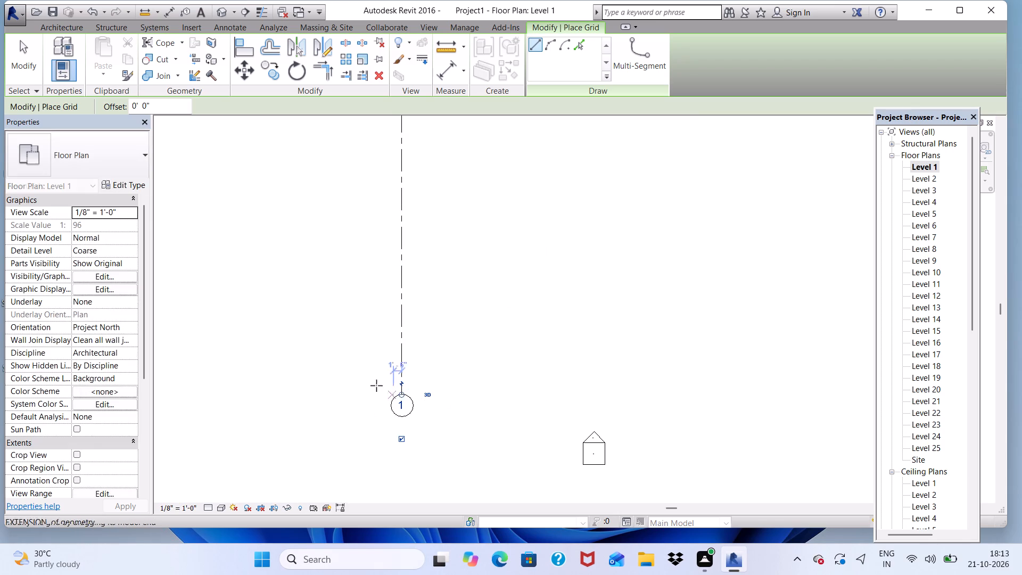
scroll(281, 368, "down", 6)
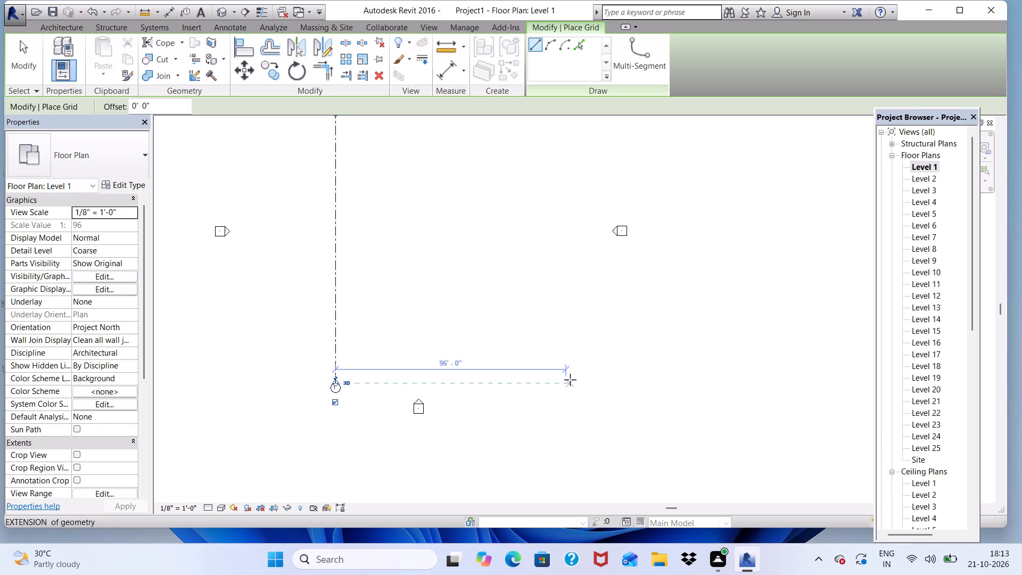
left_click(573, 380)
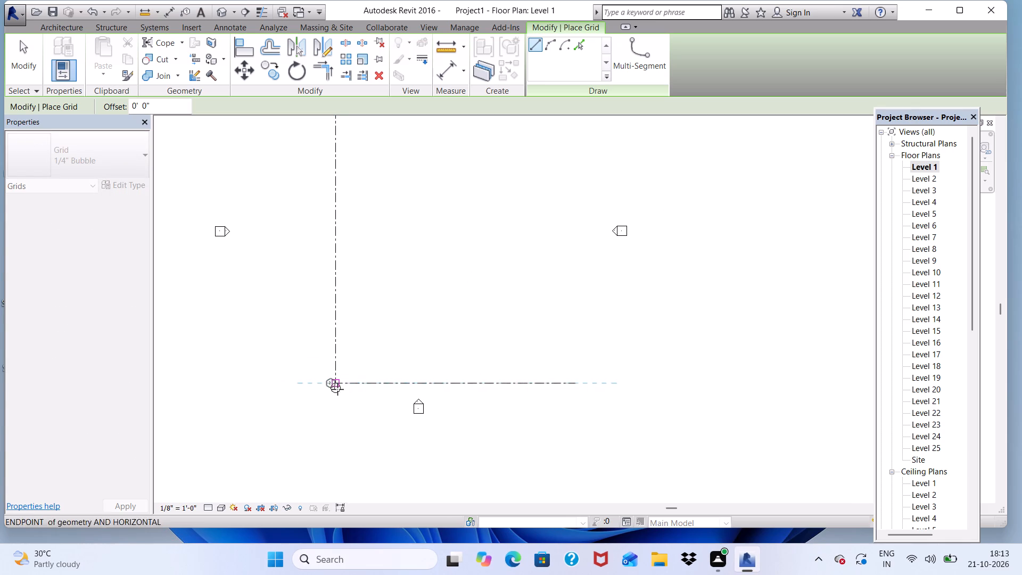
left_click(339, 386)
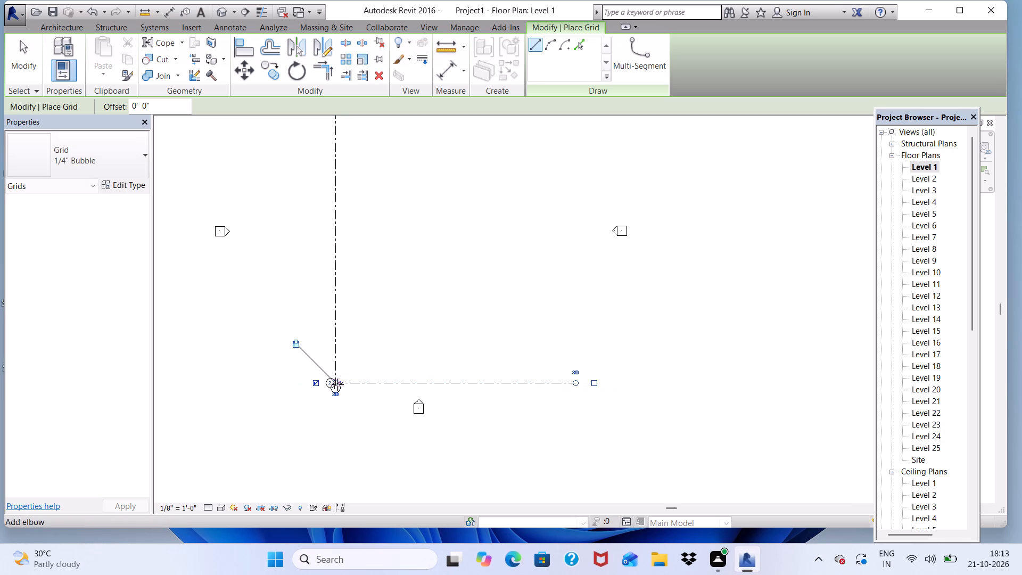
Draw two more horizontal grid lines eastward from the vertical grid, about 32'-0" above the bottom one and 40'-0" above that.
left_click(335, 303)
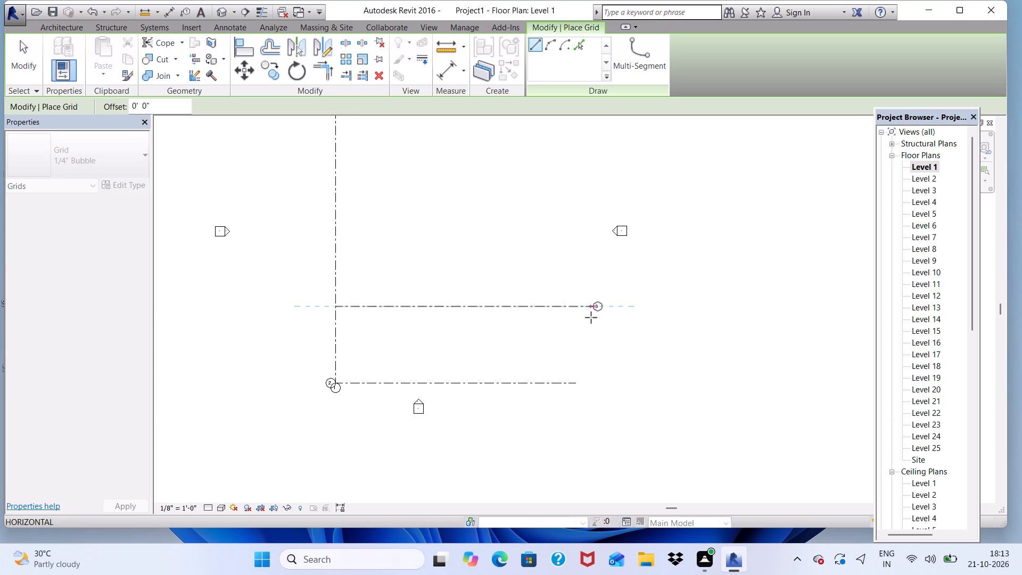
left_click(580, 310)
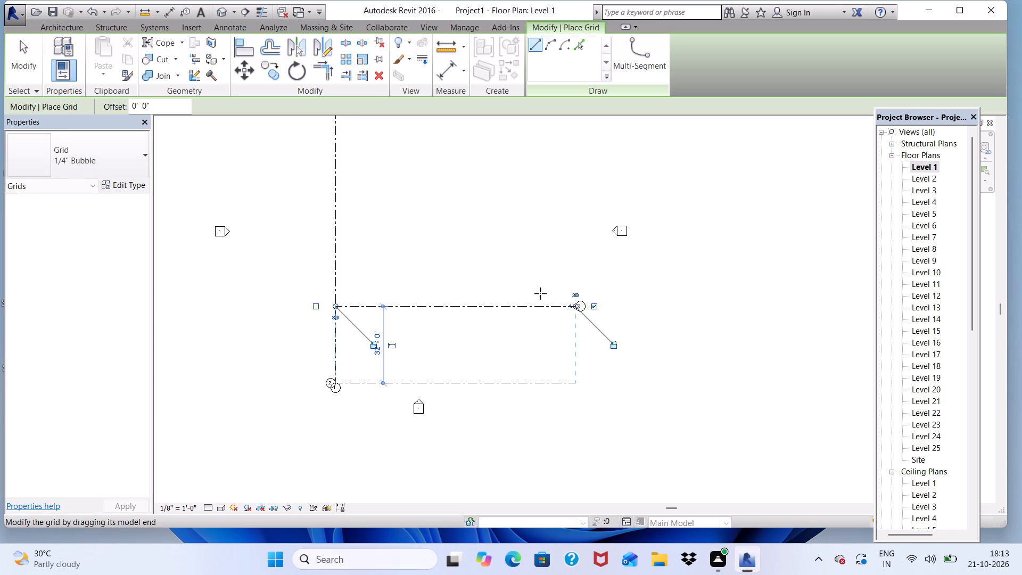
left_click(335, 214)
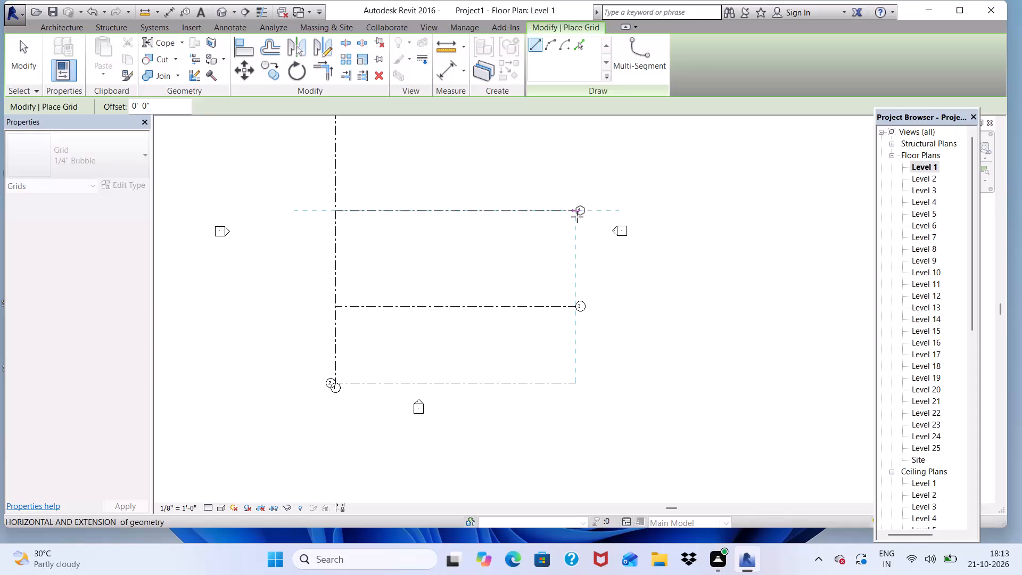
left_click(577, 217)
Draw a fourth horizontal grid line eastward from the vertical grid's north end, about 40'-4" above the third one.
scroll(324, 202, "down", 10)
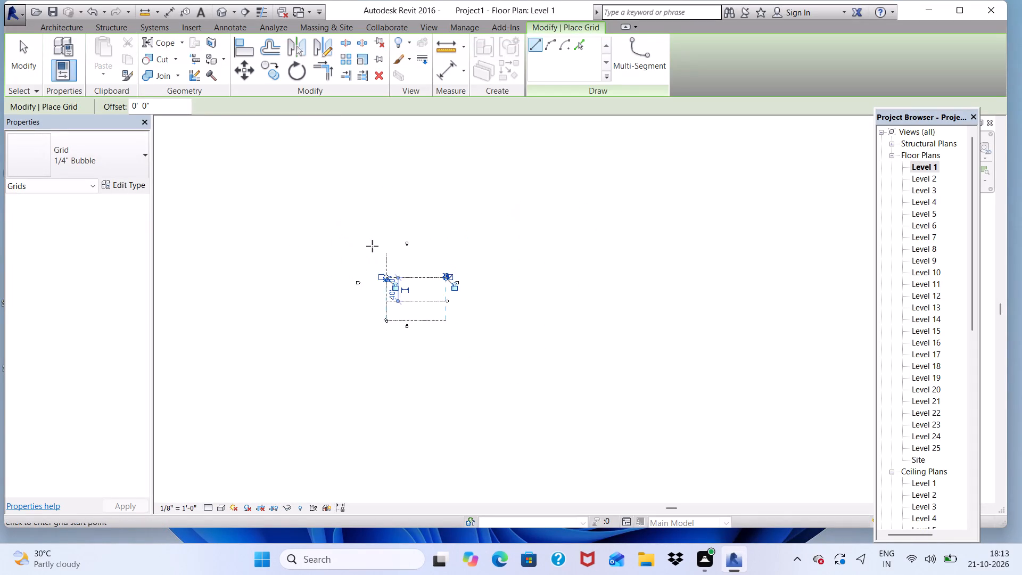
scroll(371, 242, "up", 12)
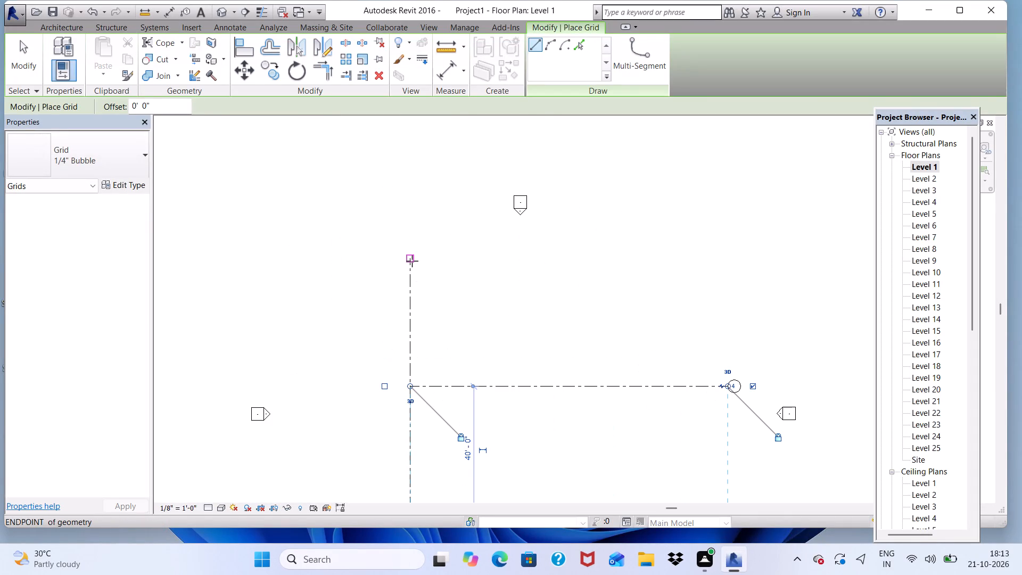
left_click(412, 261)
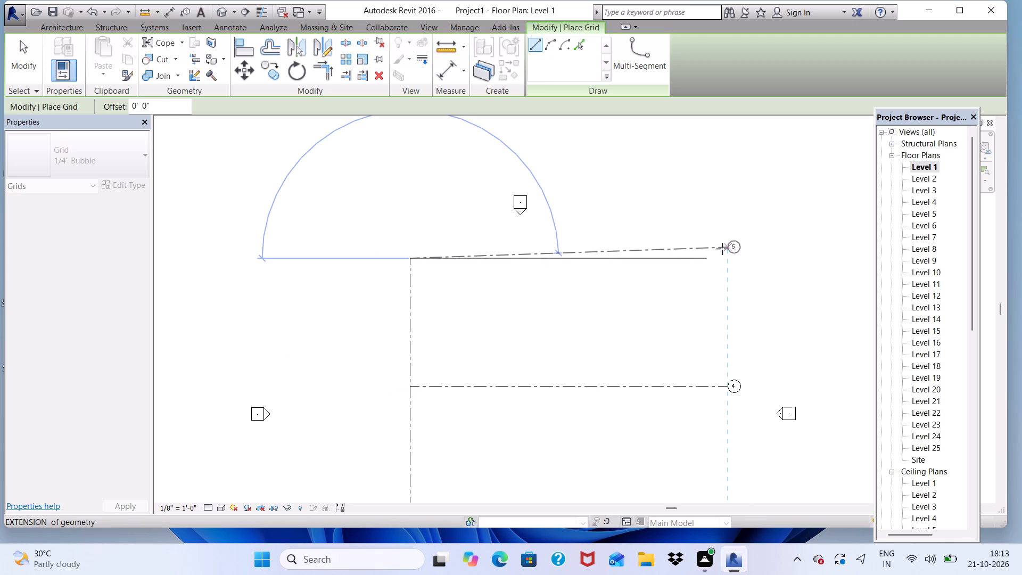
left_click(721, 251)
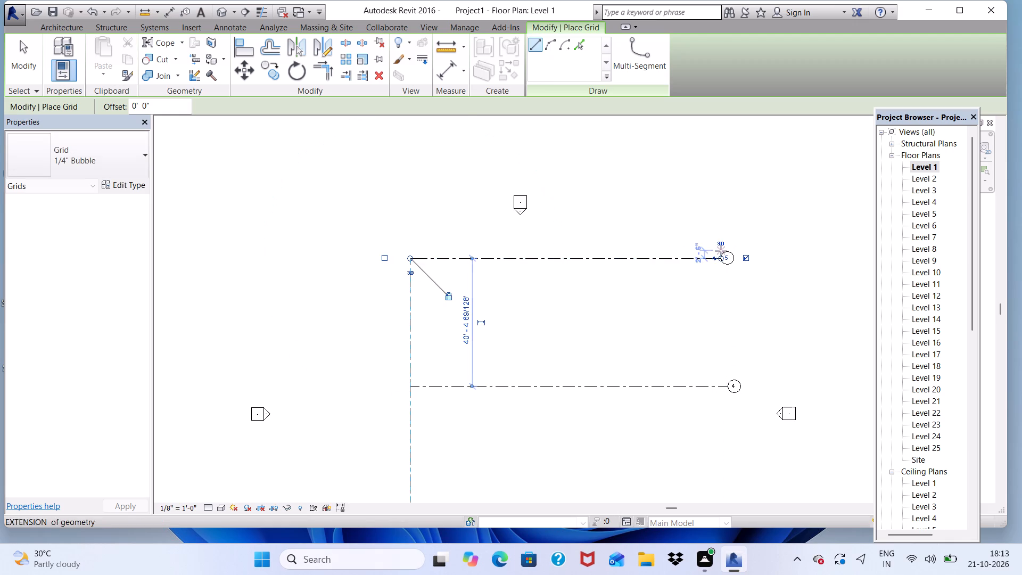
Draw a second vertical grid line northward from the bottom horizontal grid to the top one, about 22'-6" east of the first.
scroll(645, 201, "down", 5)
scroll(528, 274, "up", 4)
scroll(539, 224, "up", 1)
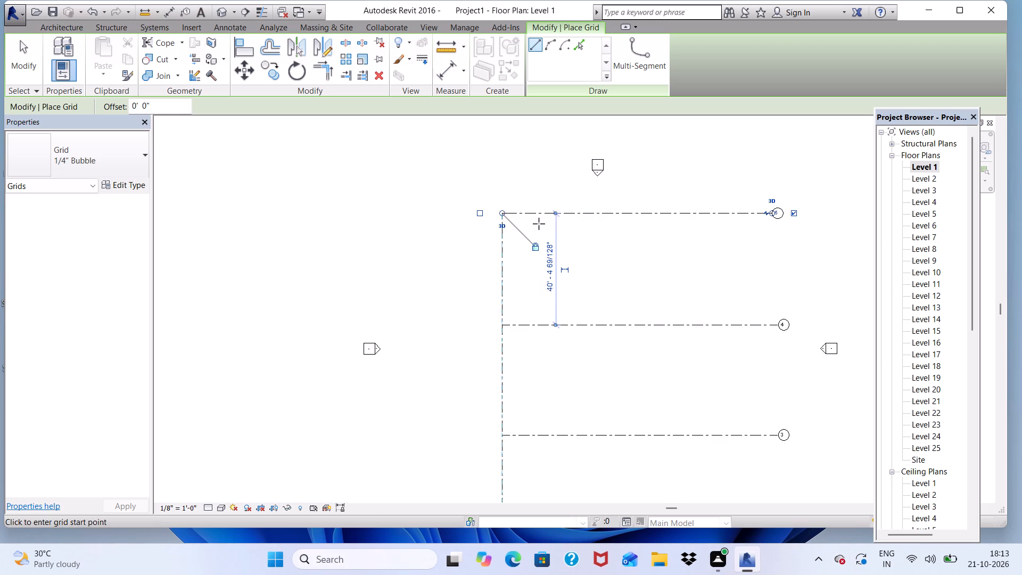
scroll(539, 224, "up", 5)
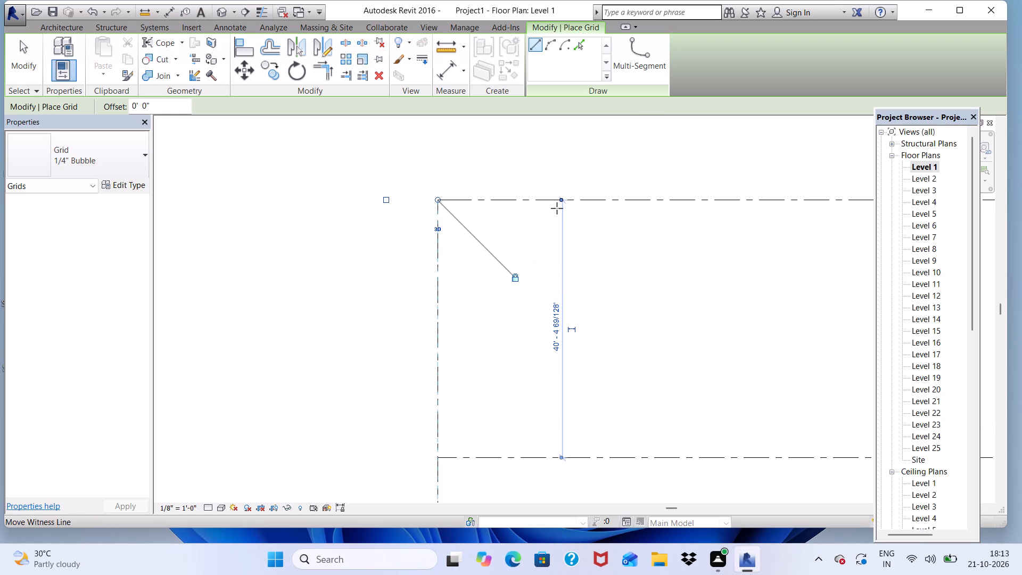
left_click(563, 201)
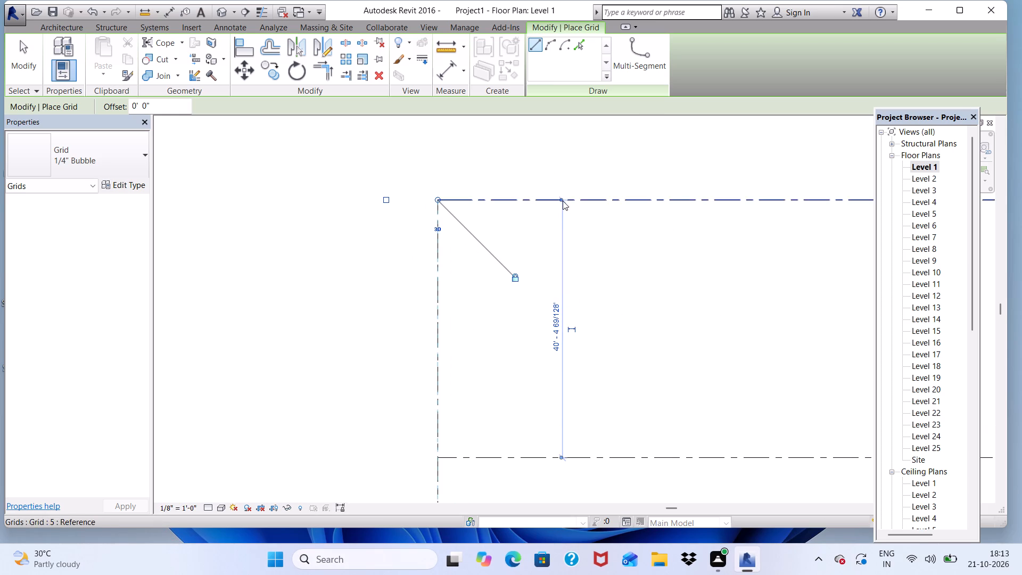
scroll(559, 267, "down", 4)
scroll(545, 185, "down", 5)
scroll(562, 400, "up", 4)
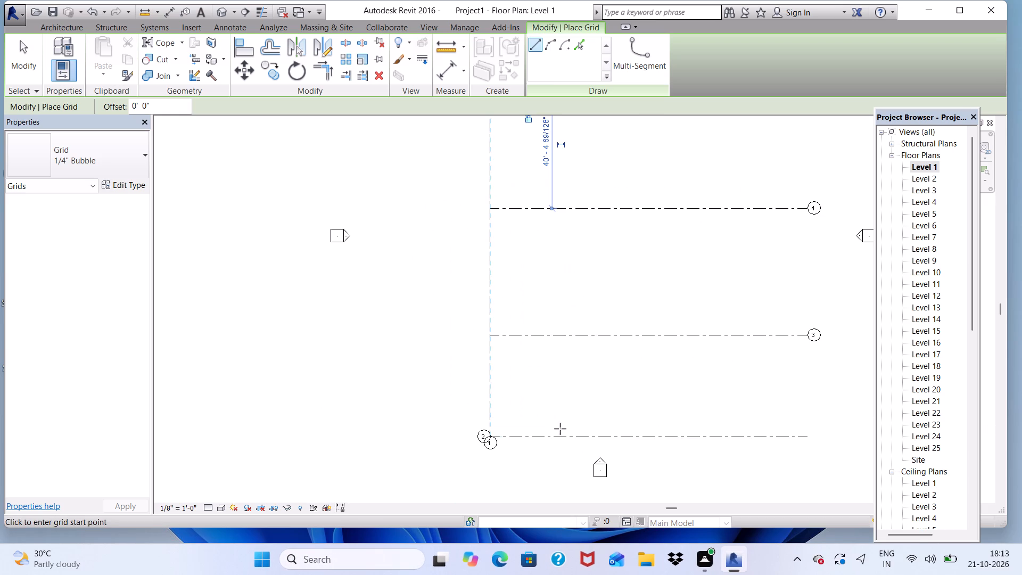
left_click(562, 437)
scroll(554, 268, "down", 2)
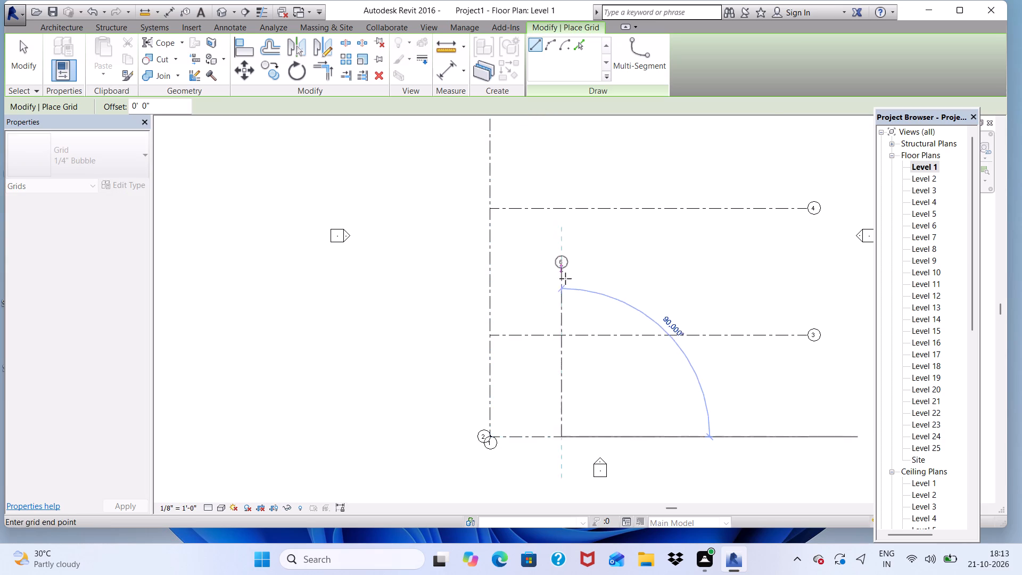
scroll(565, 278, "down", 2)
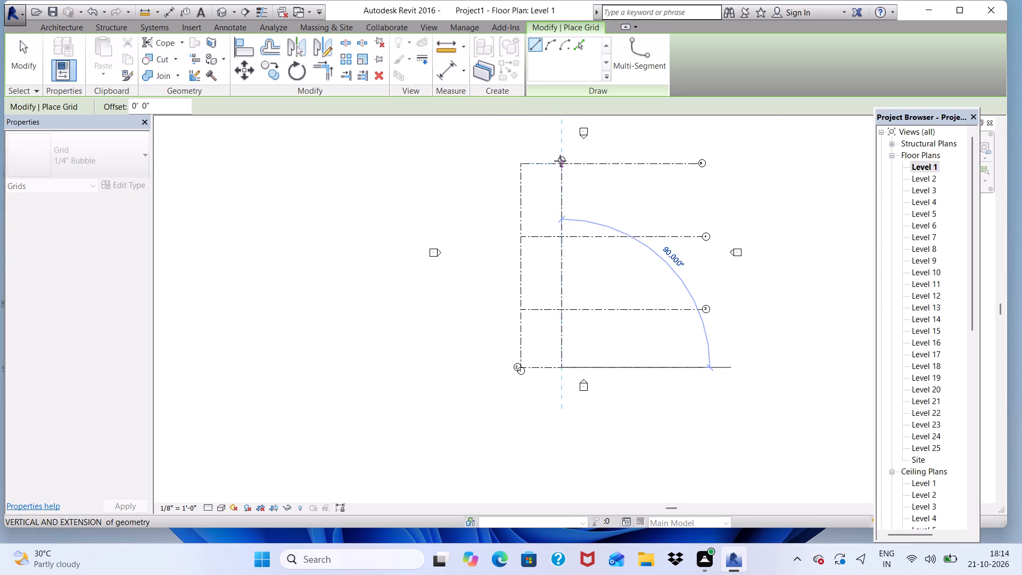
left_click(562, 161)
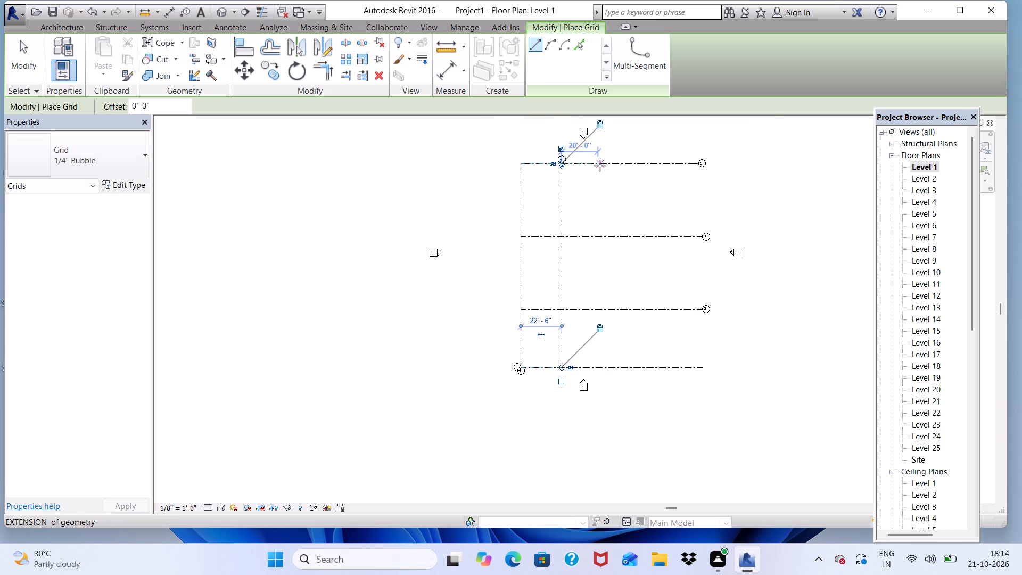
Draw a third vertical grid line southward from the top to the bottom horizontal grid, 20'-0" east of the second.
left_click(599, 166)
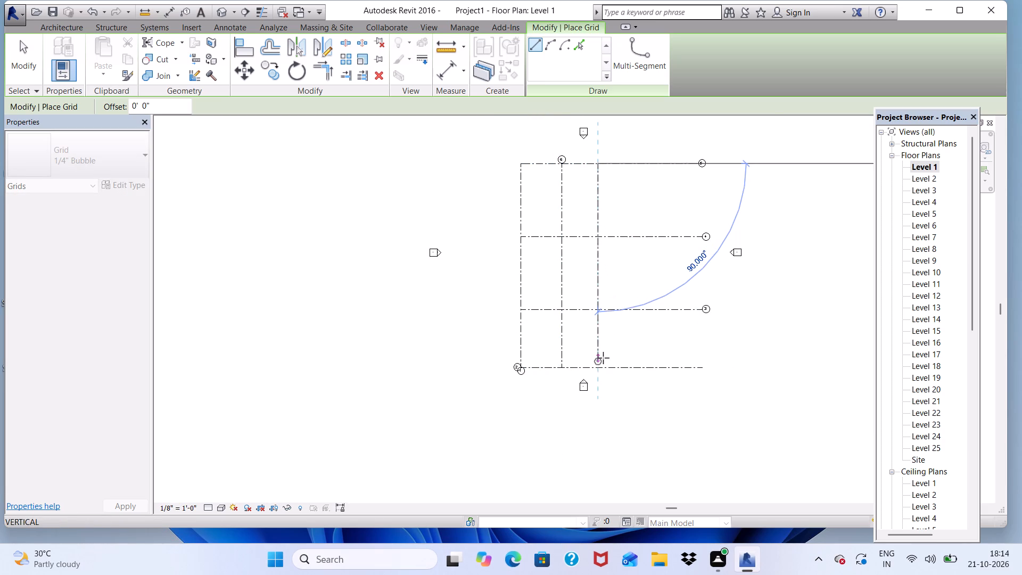
scroll(606, 372, "up", 5)
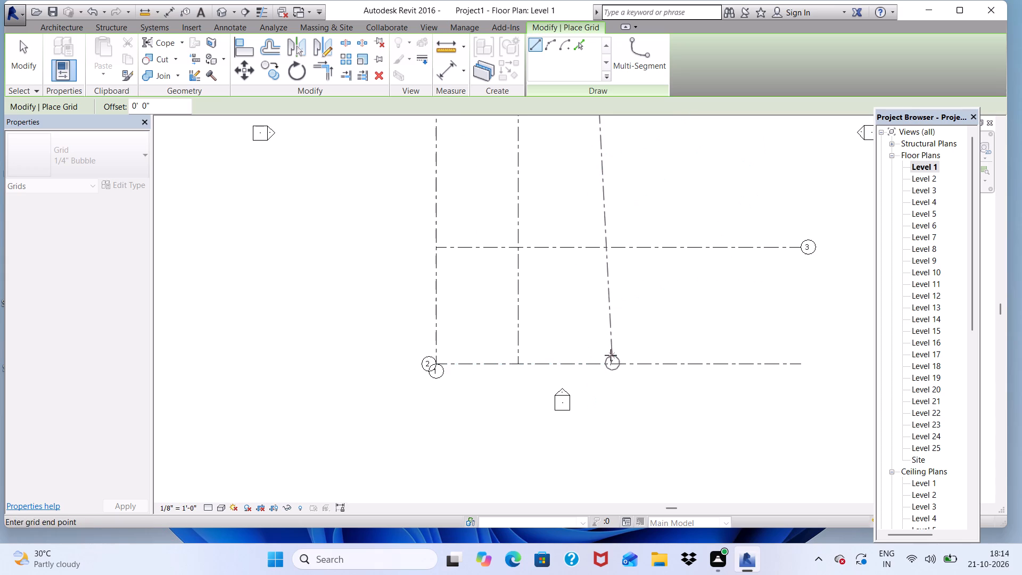
left_click(598, 368)
Draw a fourth vertical grid line from the top to the bottom horizontal grid, 20'-0" east of the third.
scroll(559, 369, "down", 10)
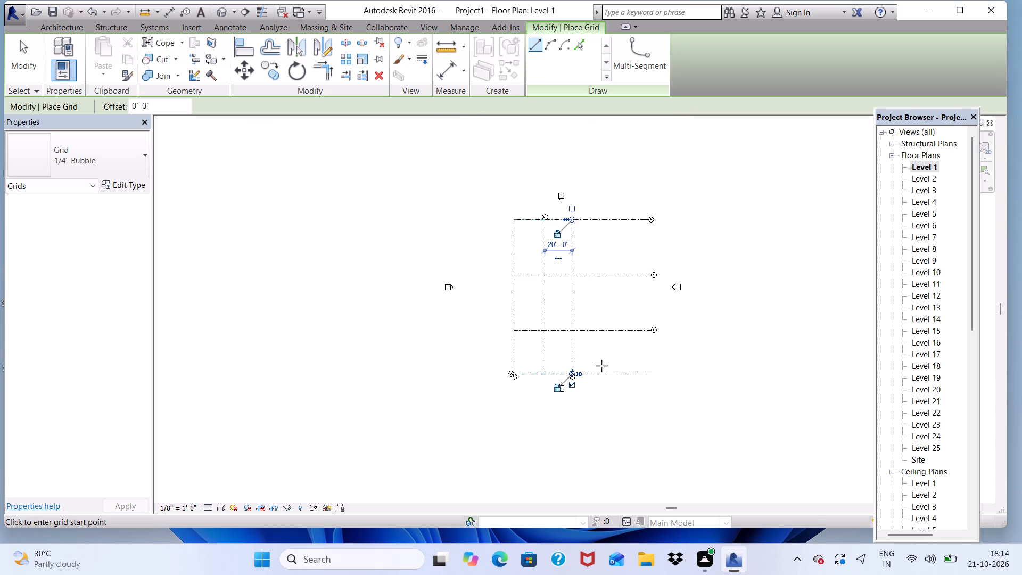
scroll(601, 366, "down", 1)
scroll(599, 281, "up", 10)
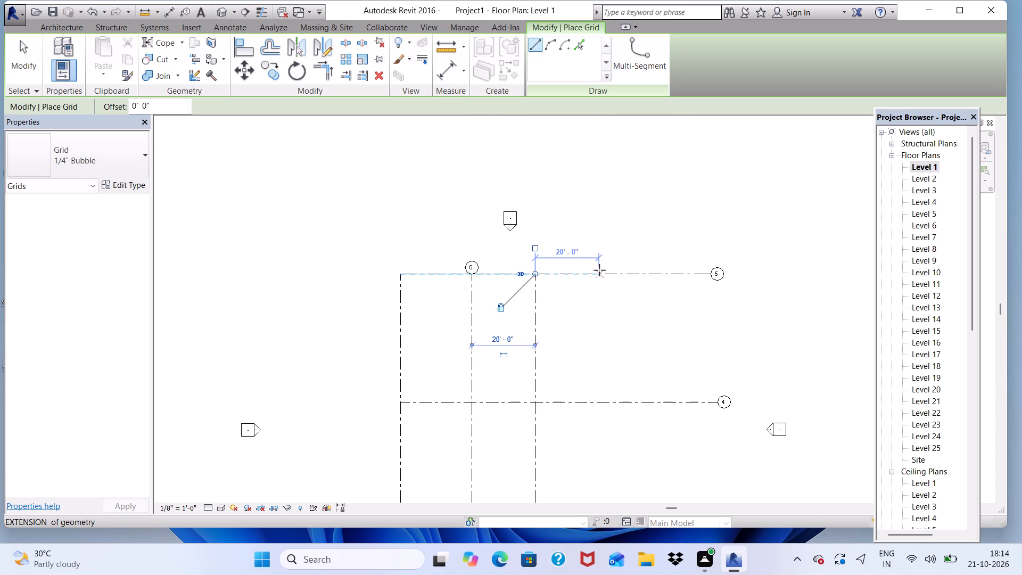
left_click(599, 273)
scroll(598, 319, "down", 11)
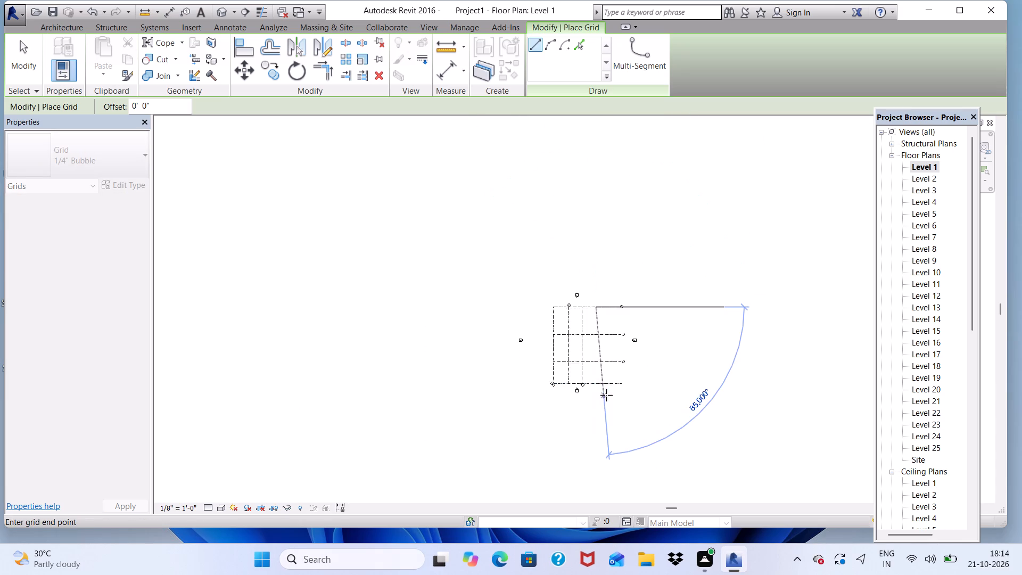
scroll(606, 398, "up", 8)
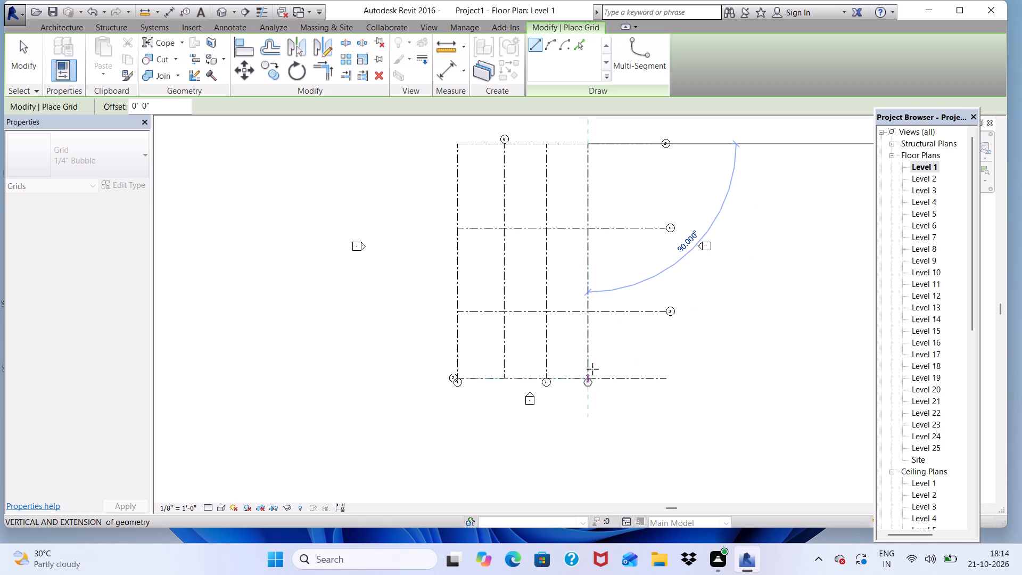
scroll(591, 362, "up", 3)
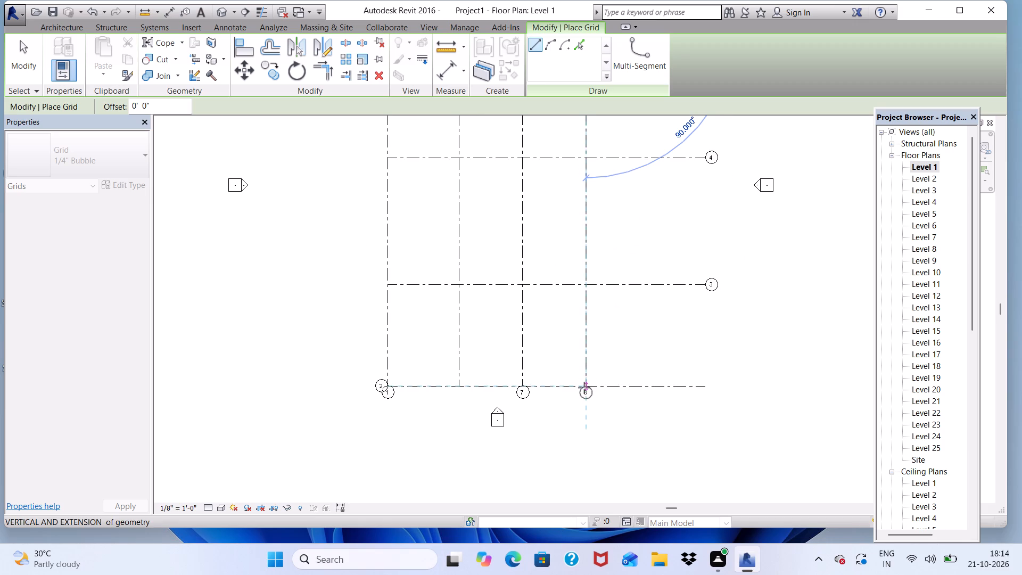
left_click(584, 388)
Draw a fifth vertical grid line from the top to the bottom horizontal grid, 24'-0" east of the fourth.
scroll(550, 356, "down", 4)
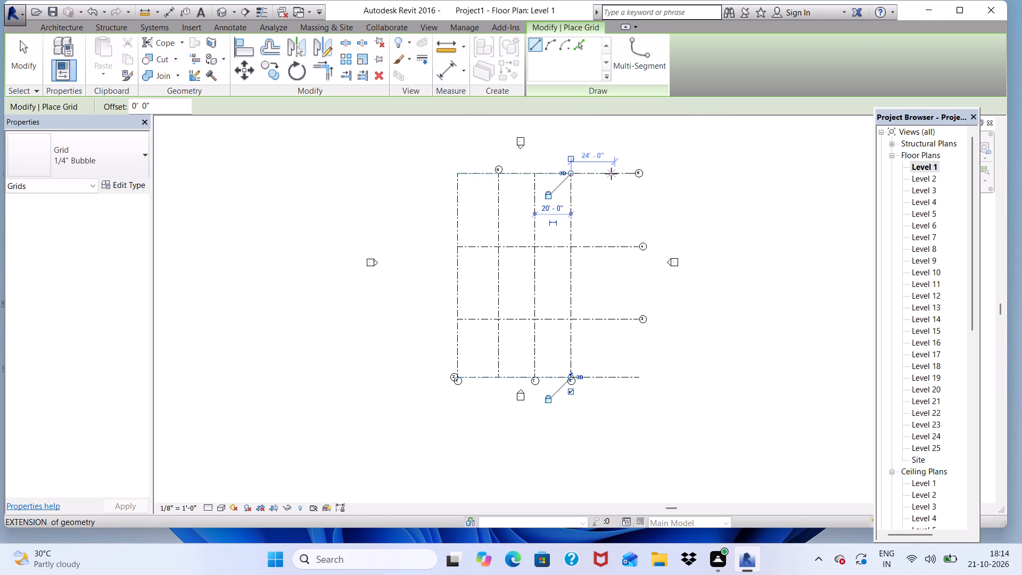
left_click(611, 174)
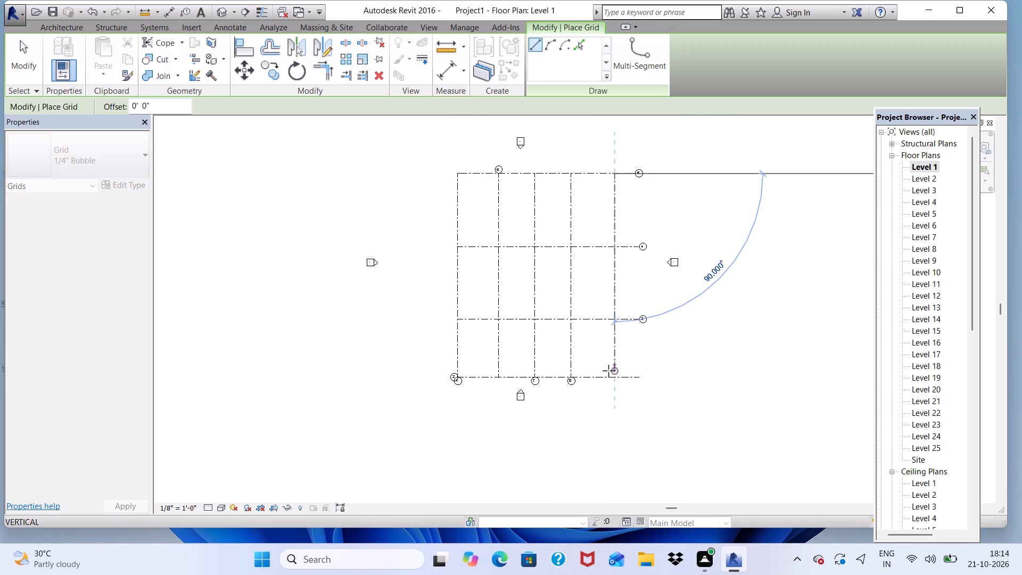
left_click(614, 377)
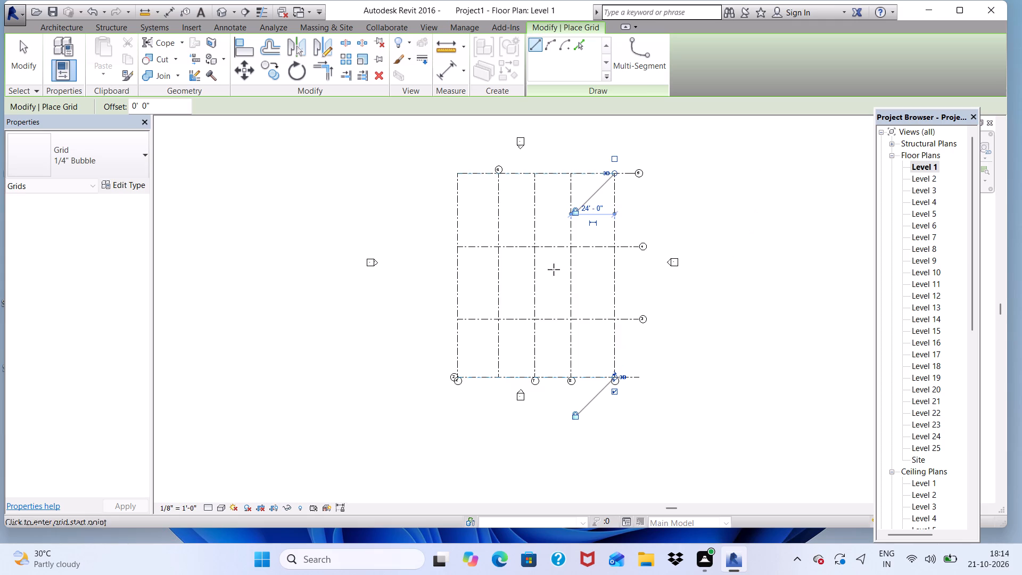
scroll(502, 257, "down", 1)
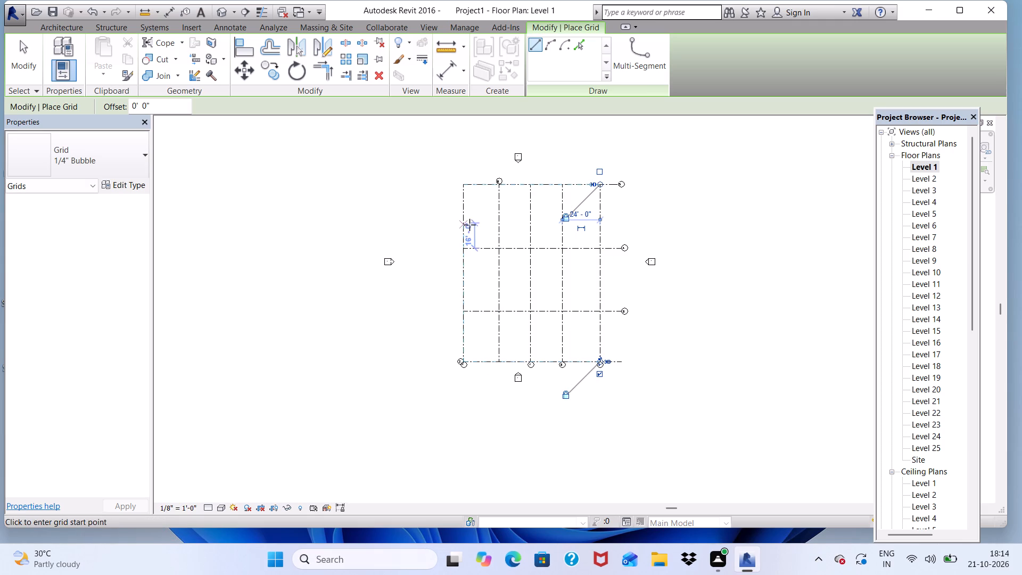
Place a vertical W10X49 structural column in the open area west of the grid, rotated about 150°.
key("space")
left_click(440, 186)
left_click_drag(440, 186, 431, 181)
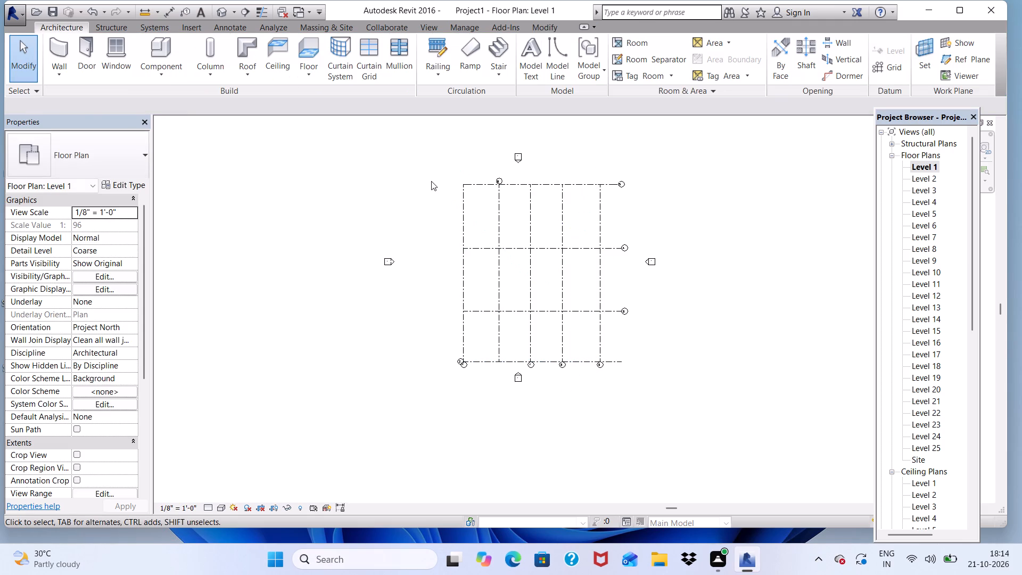
key("Escape")
scroll(198, 55, "down", 1)
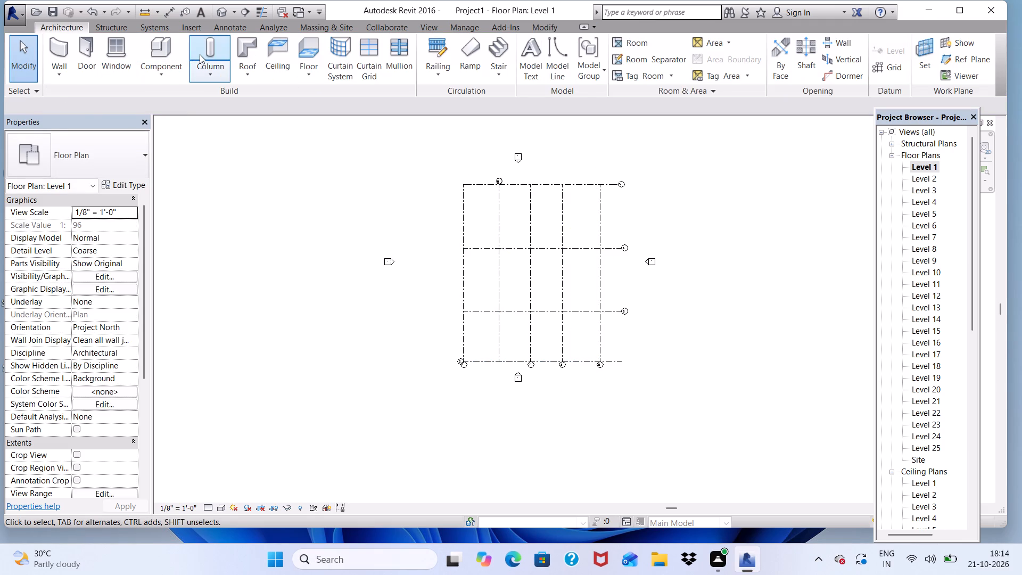
triple_click(200, 54)
left_click_drag(200, 65, 200, 85)
left_click_drag(202, 98, 203, 109)
left_click_drag(203, 110, 137, 83)
triple_click(46, 34)
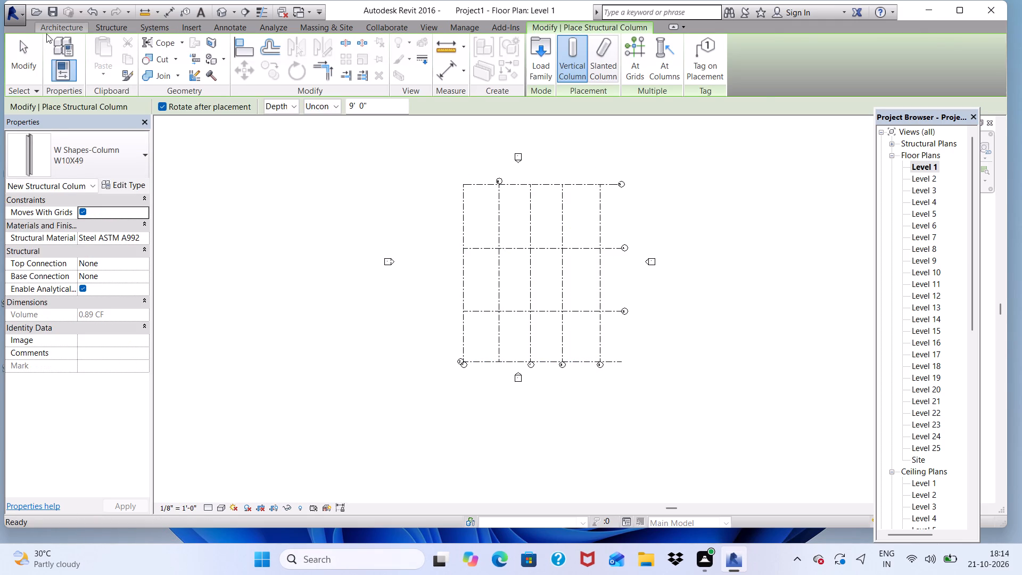
left_click(46, 34)
left_click(68, 24)
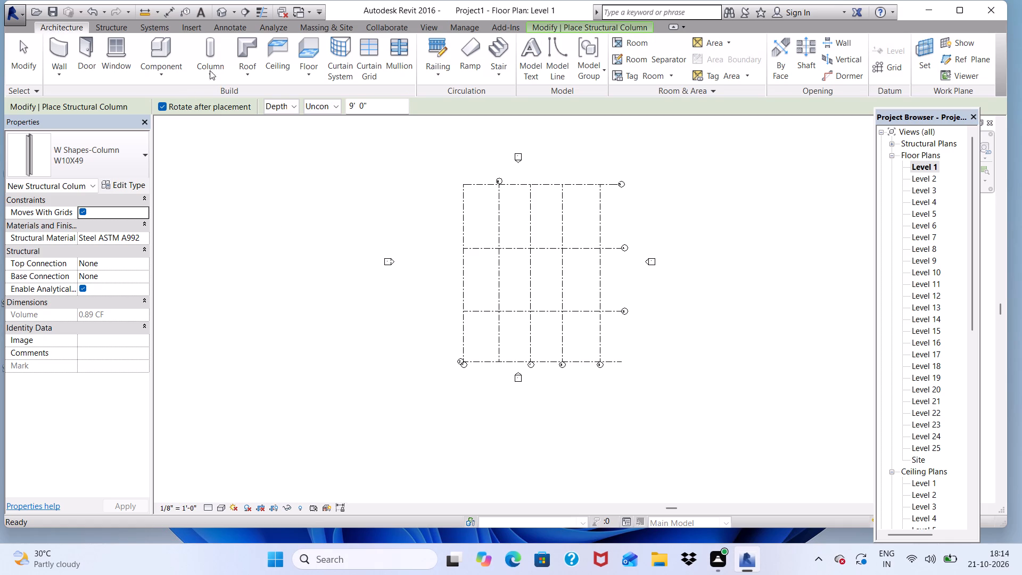
left_click_drag(216, 71, 209, 73)
left_click_drag(160, 106, 149, 109)
left_click(233, 200)
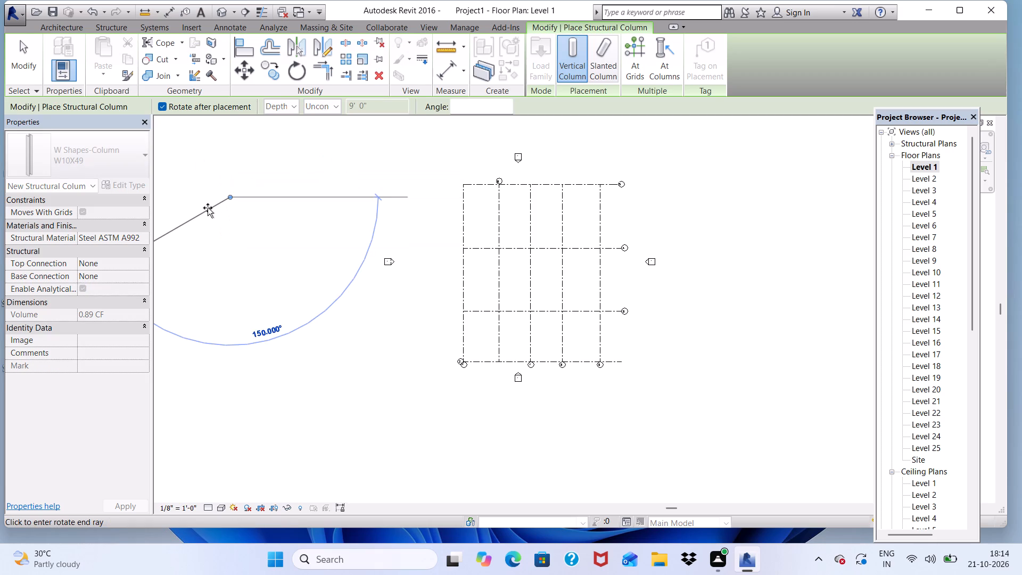
left_click(208, 207)
key("Escape")
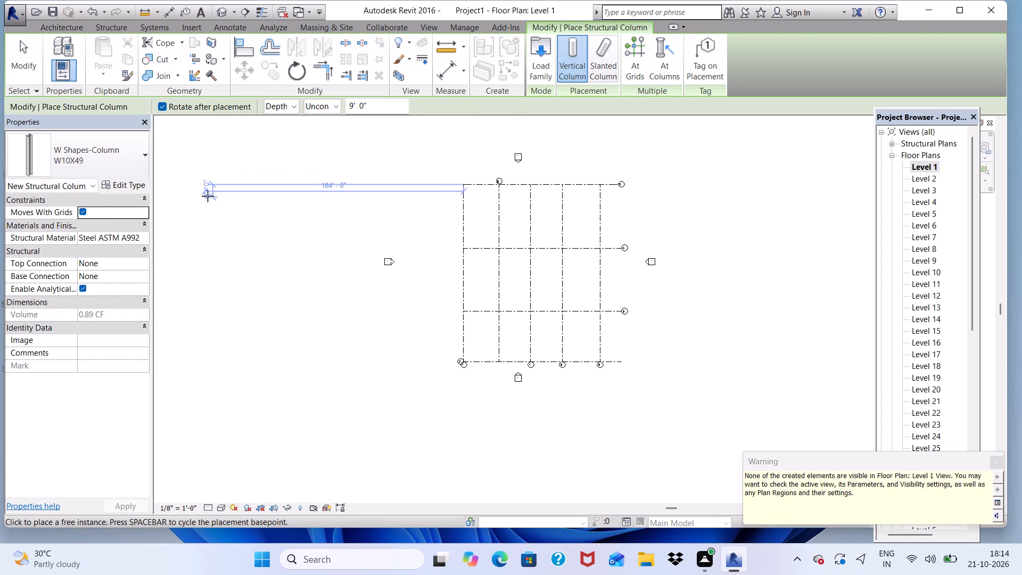
key("Escape")
left_click_drag(208, 193, 207, 187)
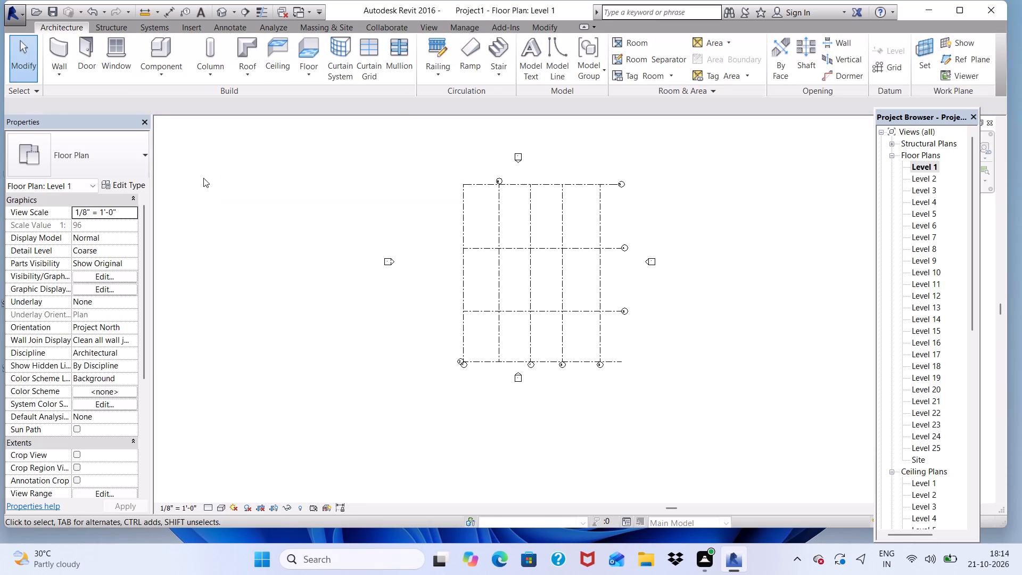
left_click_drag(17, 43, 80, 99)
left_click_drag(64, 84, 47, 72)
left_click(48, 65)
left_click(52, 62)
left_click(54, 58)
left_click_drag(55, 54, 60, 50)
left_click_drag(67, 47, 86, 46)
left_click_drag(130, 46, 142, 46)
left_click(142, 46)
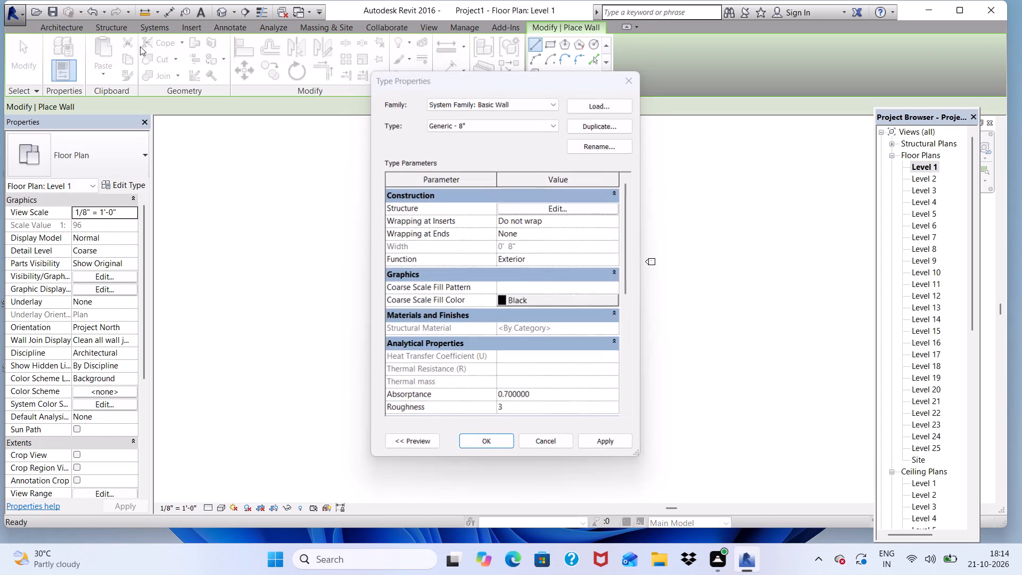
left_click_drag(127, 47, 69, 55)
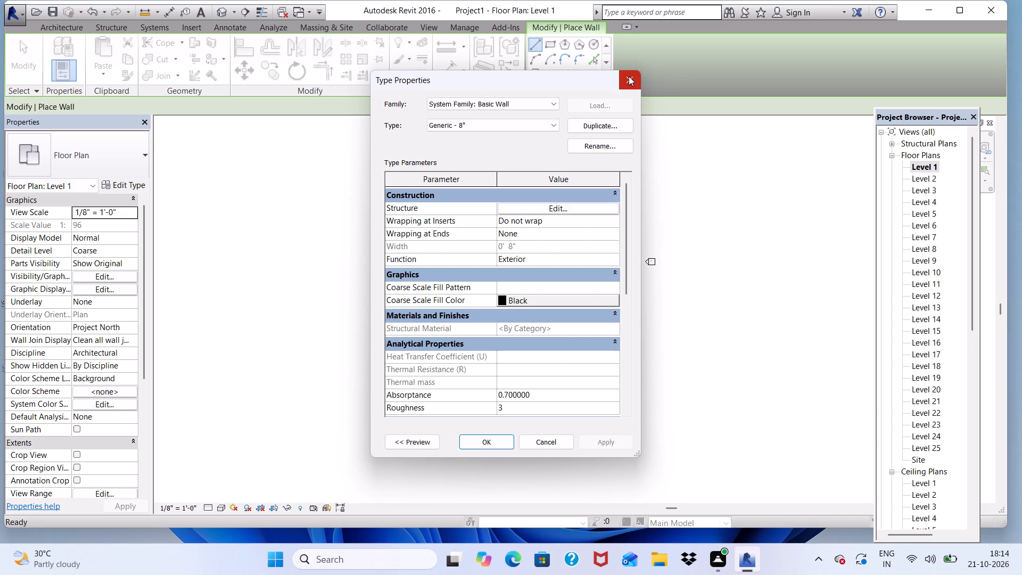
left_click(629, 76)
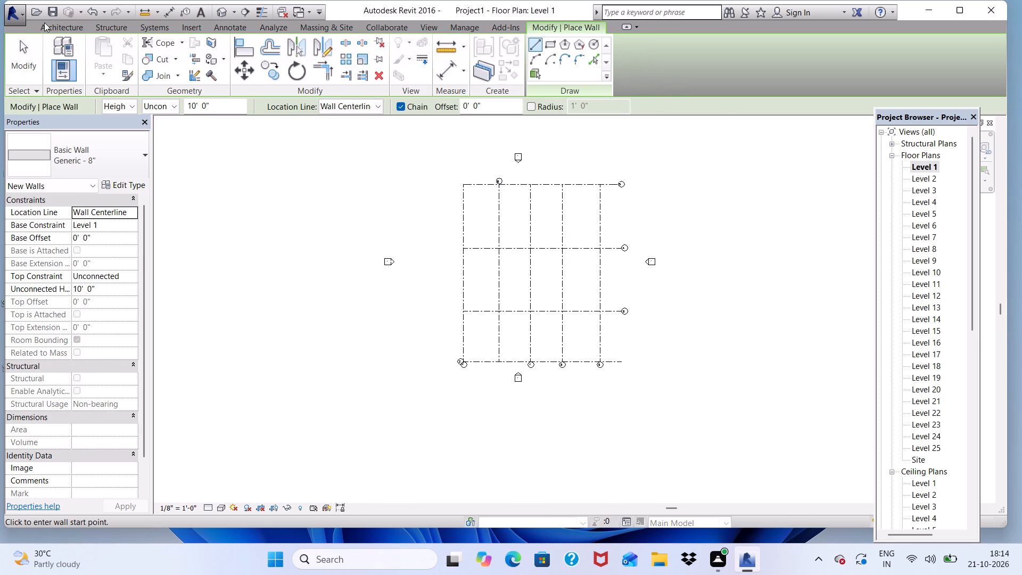
Place 24" x 24" rectangular architectural columns up to Level 2 at all five intersections along horizontal grid 5.
left_click(48, 28)
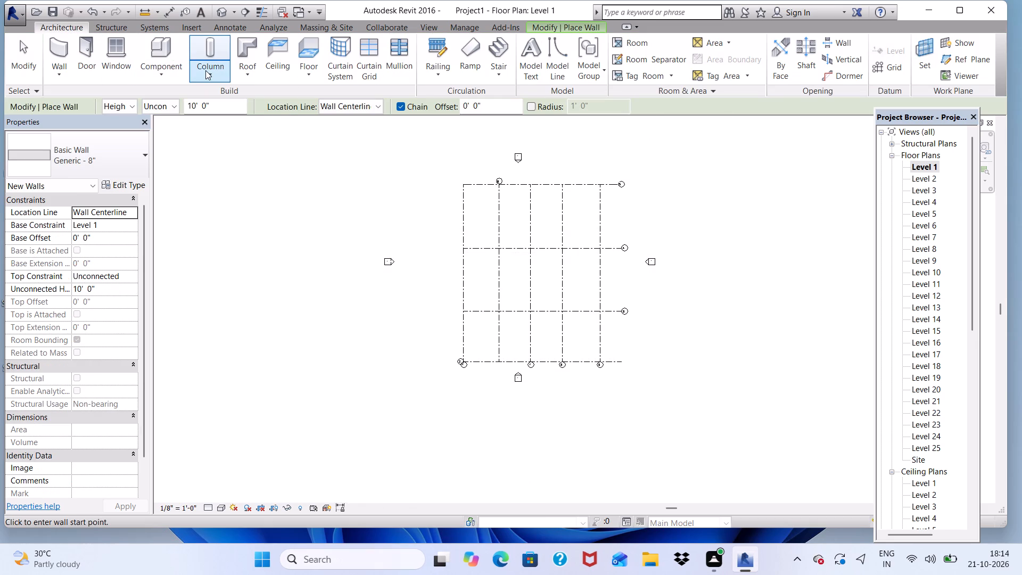
left_click(205, 70)
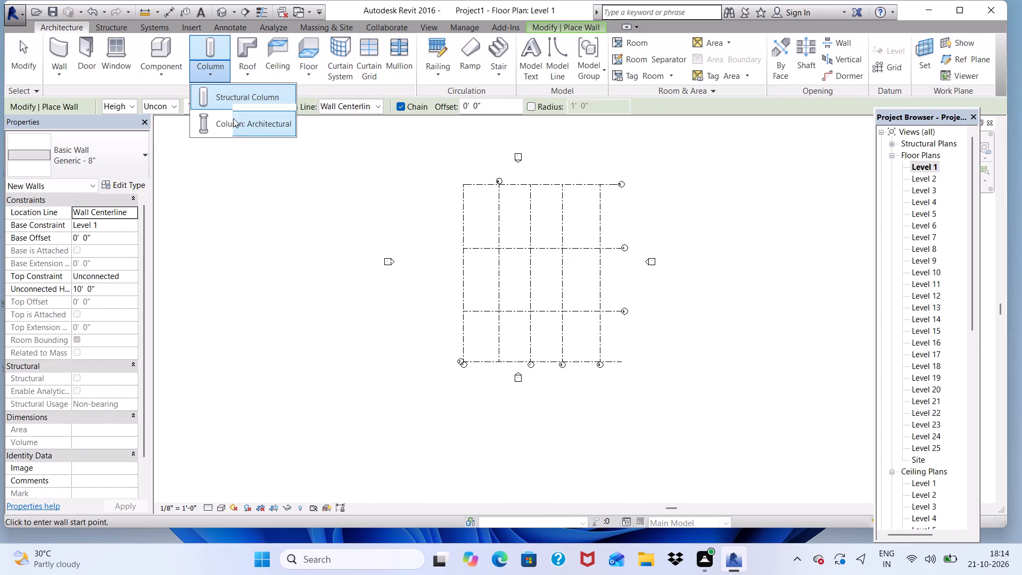
left_click(232, 123)
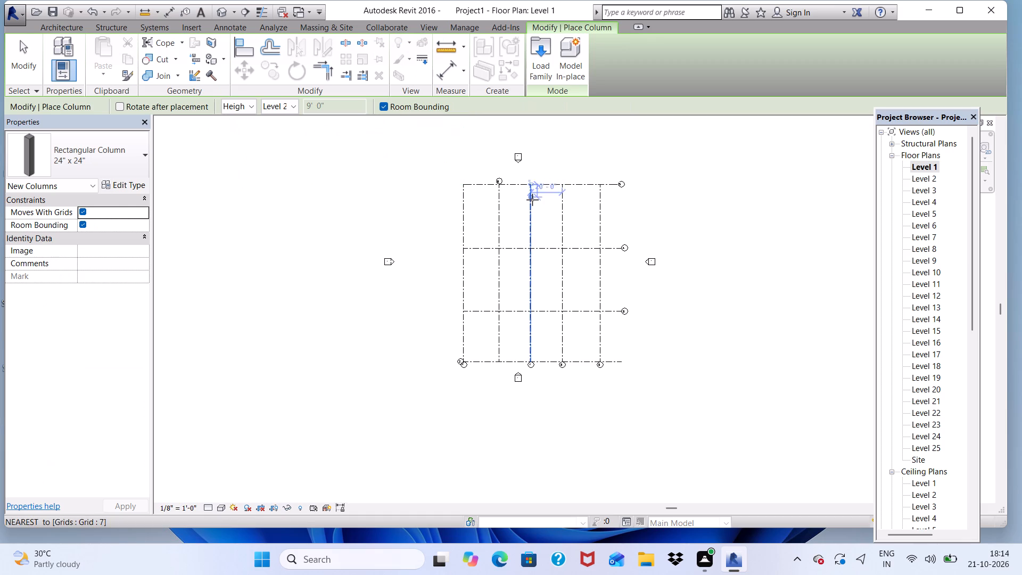
scroll(485, 198, "up", 7)
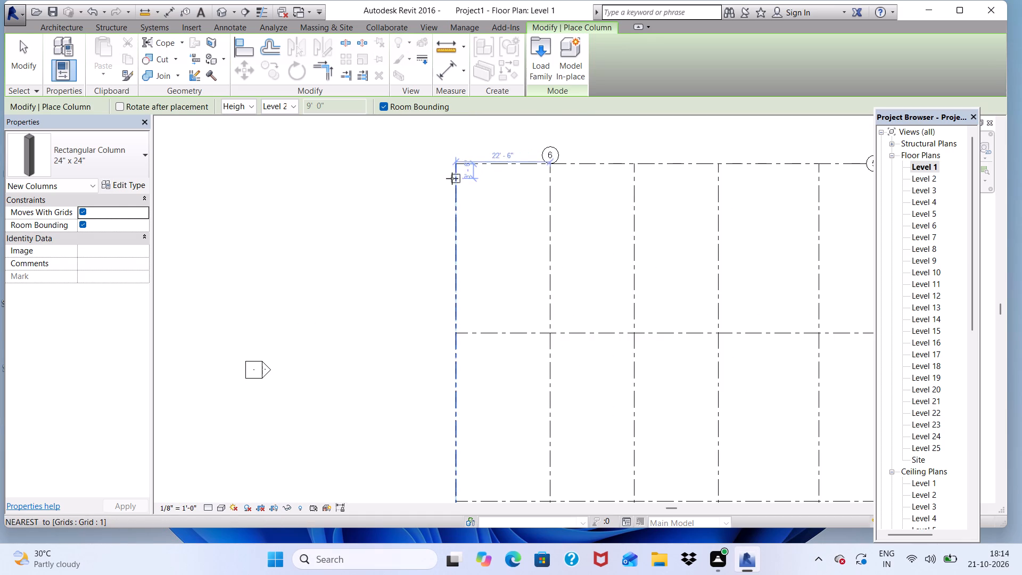
left_click(453, 167)
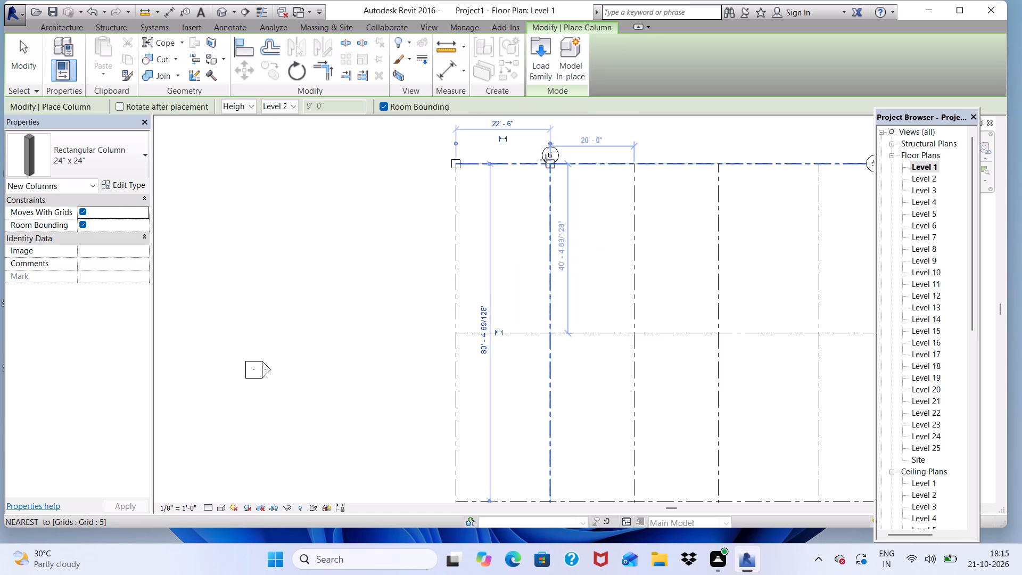
double_click(548, 158)
left_click(635, 163)
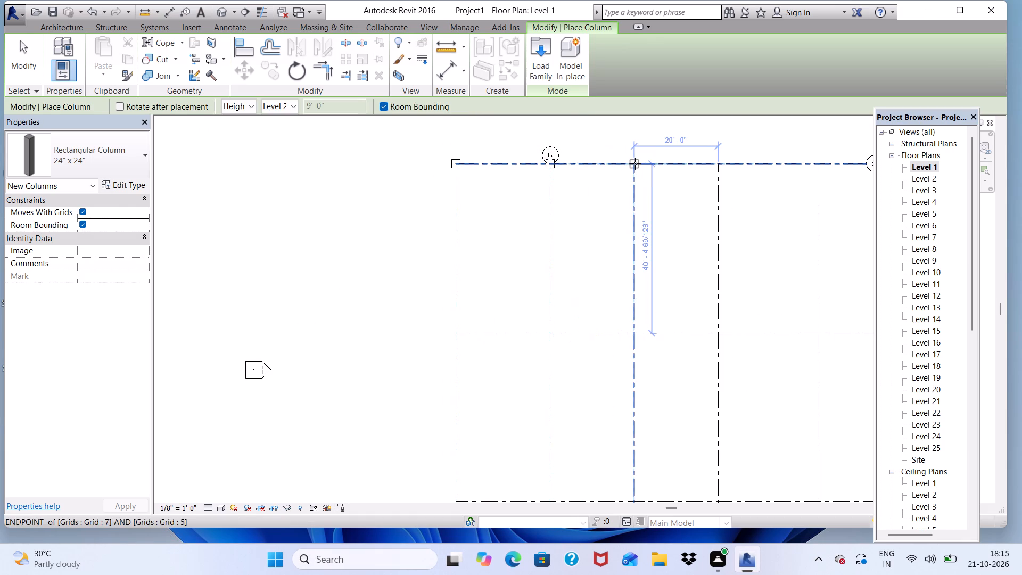
left_click(721, 164)
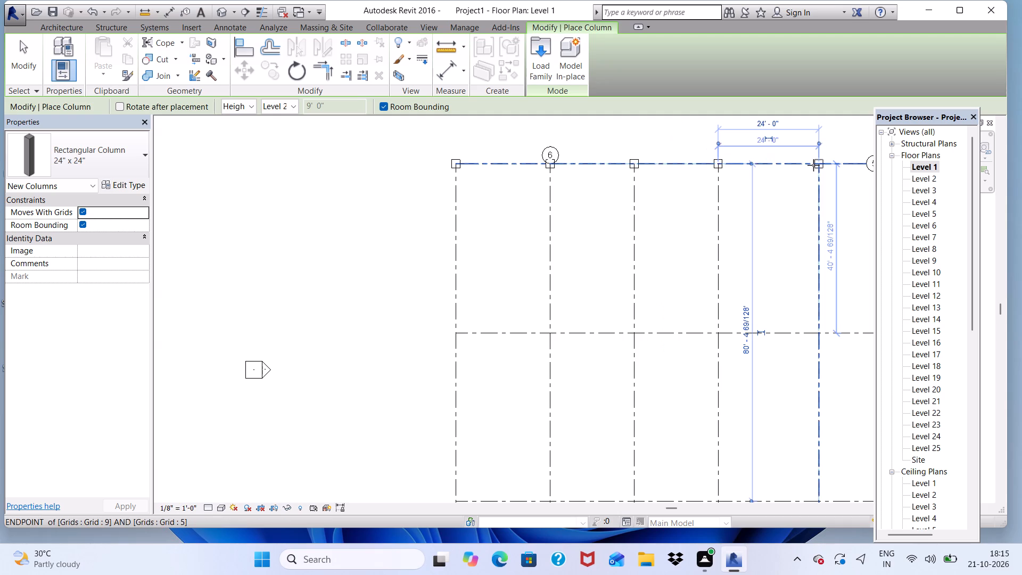
left_click(813, 165)
Place 24" x 24" rectangular columns at all five intersections along horizontal grid 4.
scroll(579, 173, "down", 5)
scroll(682, 171, "up", 5)
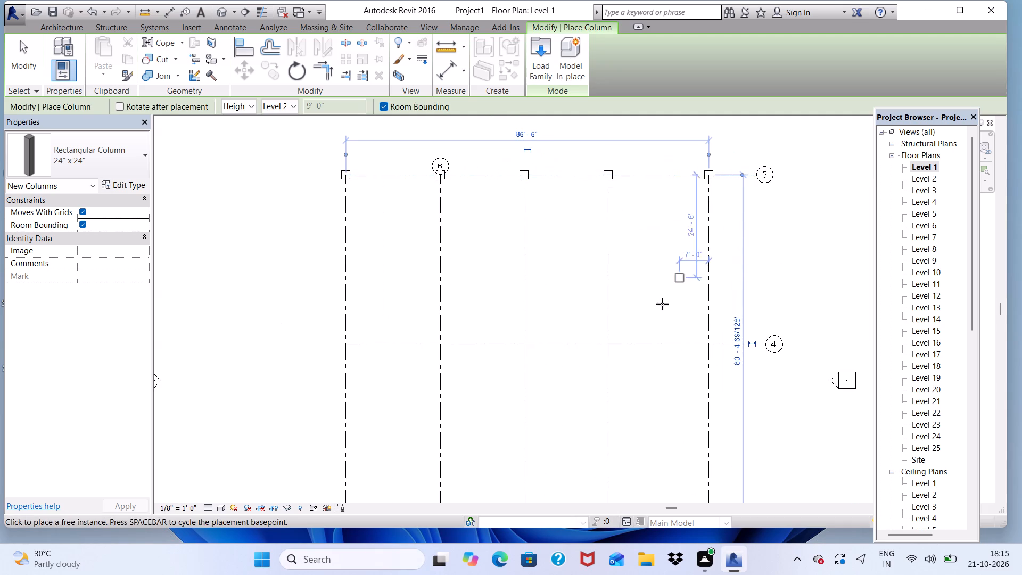
left_click(707, 344)
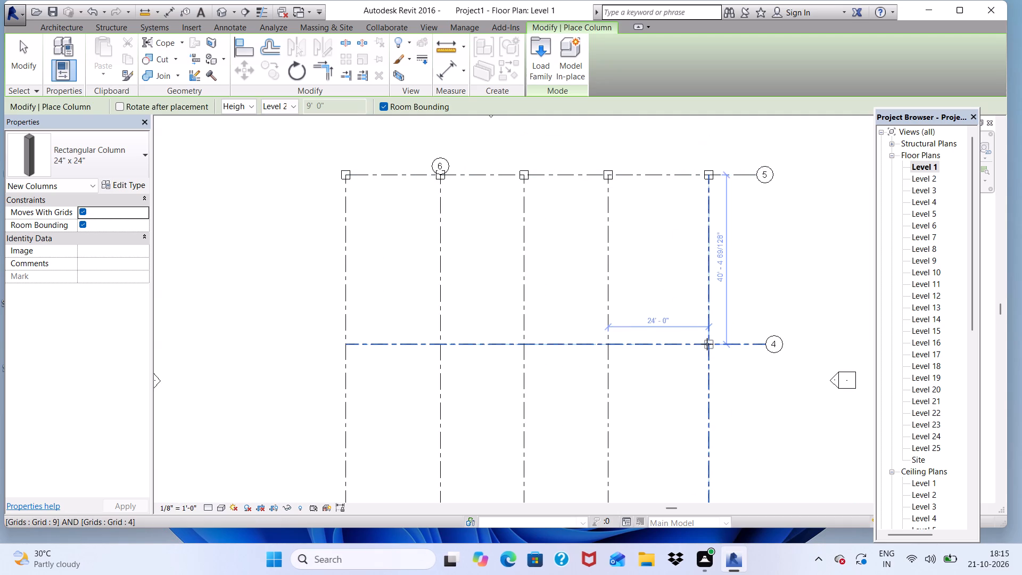
left_click(605, 342)
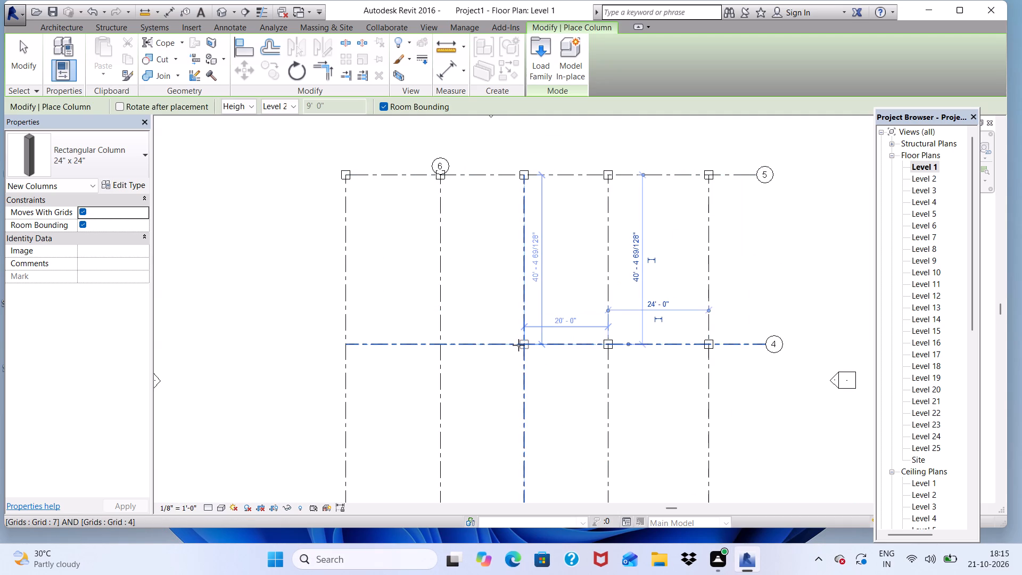
left_click(518, 344)
left_click(438, 345)
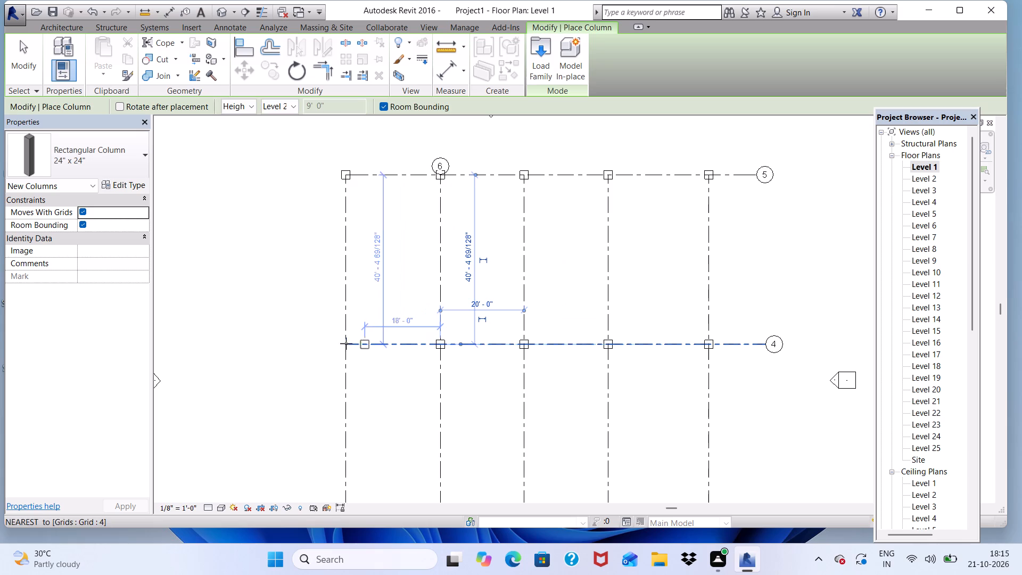
left_click(343, 343)
Place 24" x 24" rectangular columns at all five intersections along horizontal grid 3.
scroll(370, 241, "down", 6)
scroll(402, 397, "up", 2)
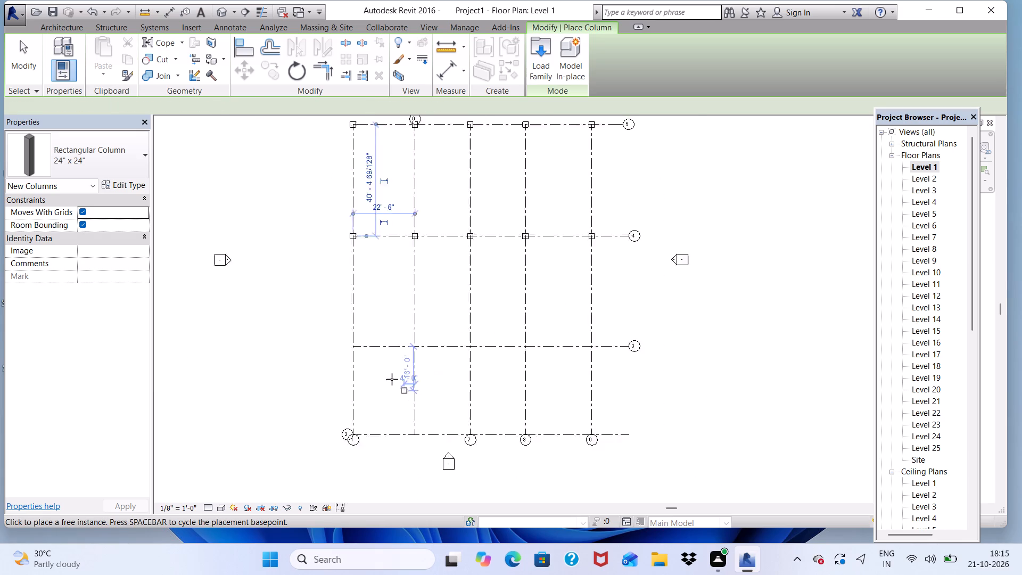
scroll(392, 379, "up", 8)
scroll(342, 339, "down", 7)
scroll(337, 348, "up", 4)
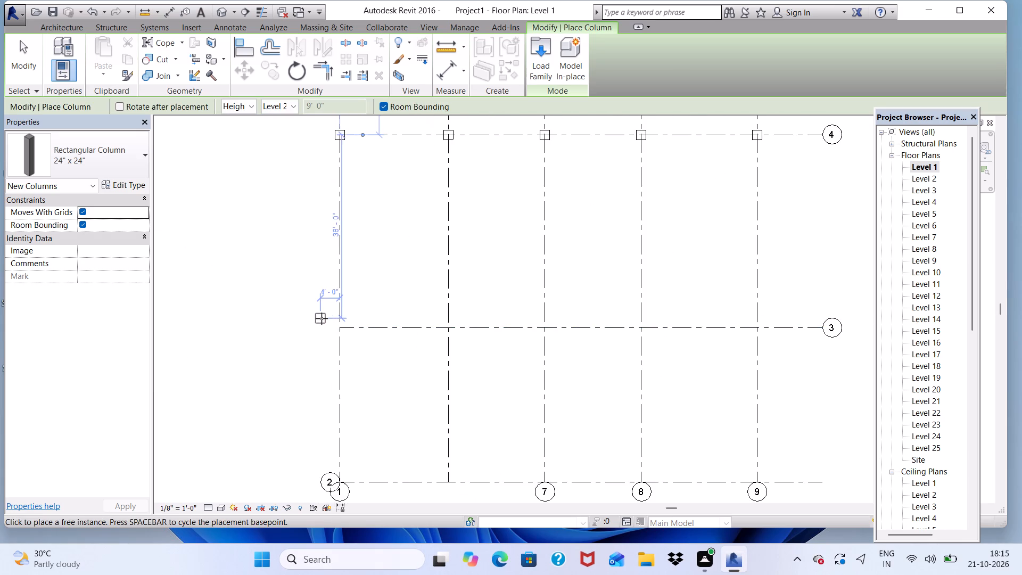
scroll(322, 318, "up", 1)
left_click(339, 330)
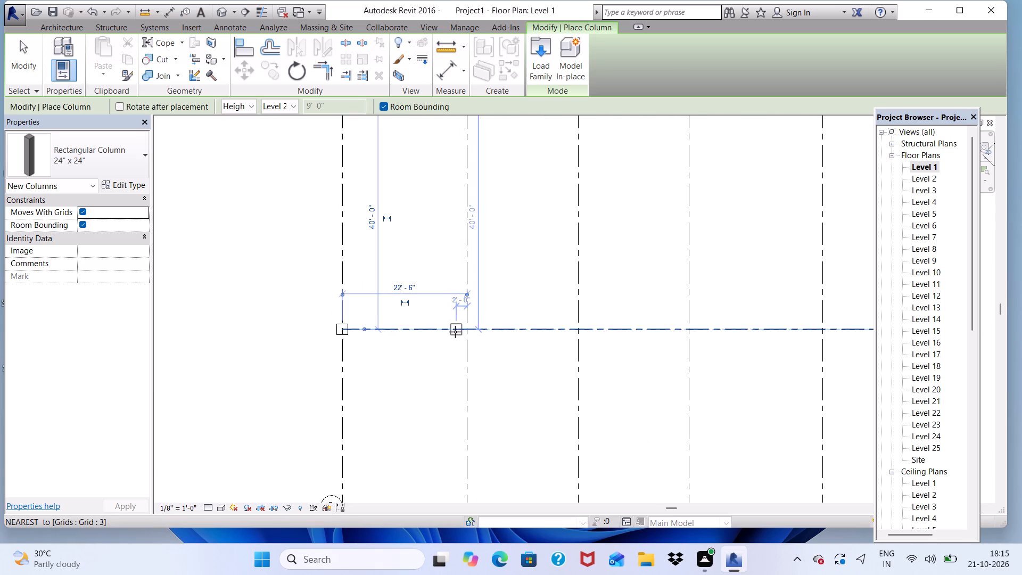
left_click(466, 331)
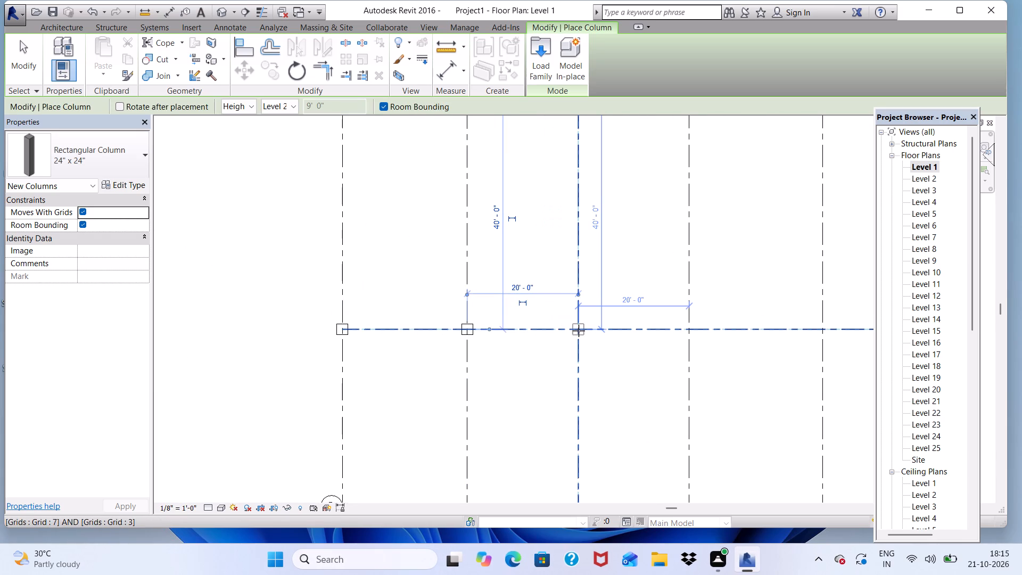
left_click(579, 331)
left_click(689, 327)
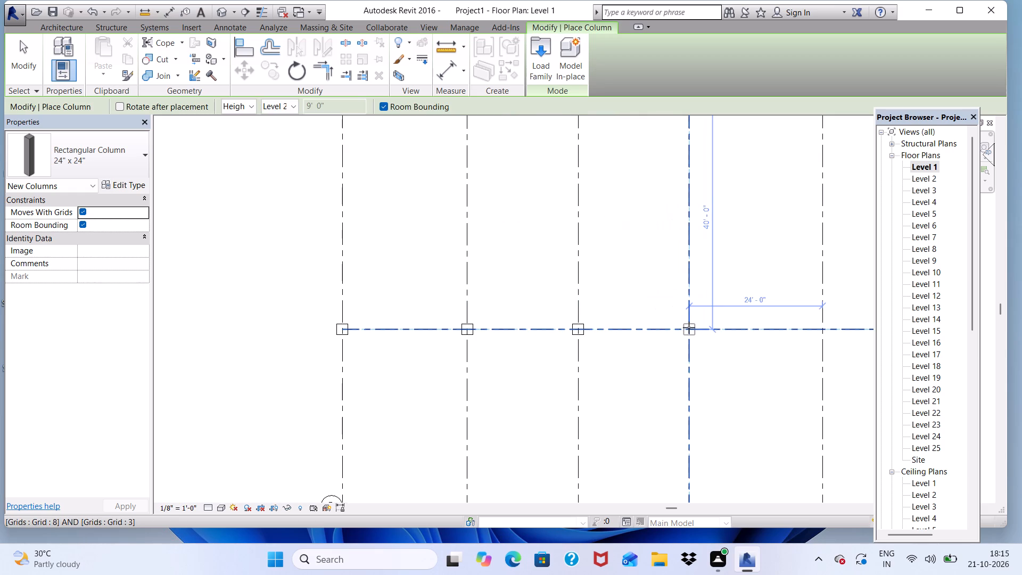
left_click(821, 328)
Place 24" x 24" rectangular columns along horizontal grid 2 at its intersections with grids 9, 8, 7 and 1.
scroll(775, 208, "down", 6)
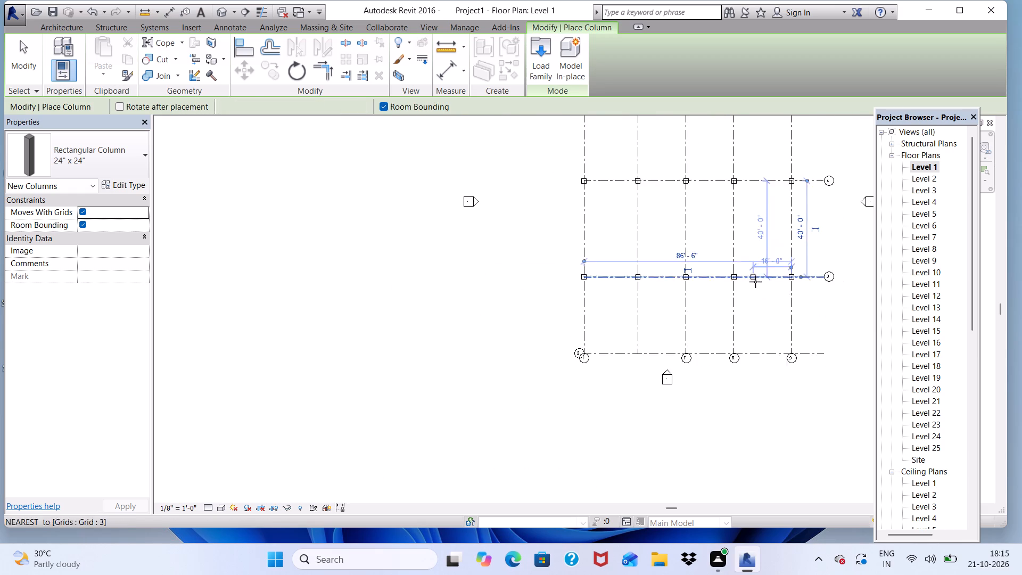
scroll(782, 336, "up", 14)
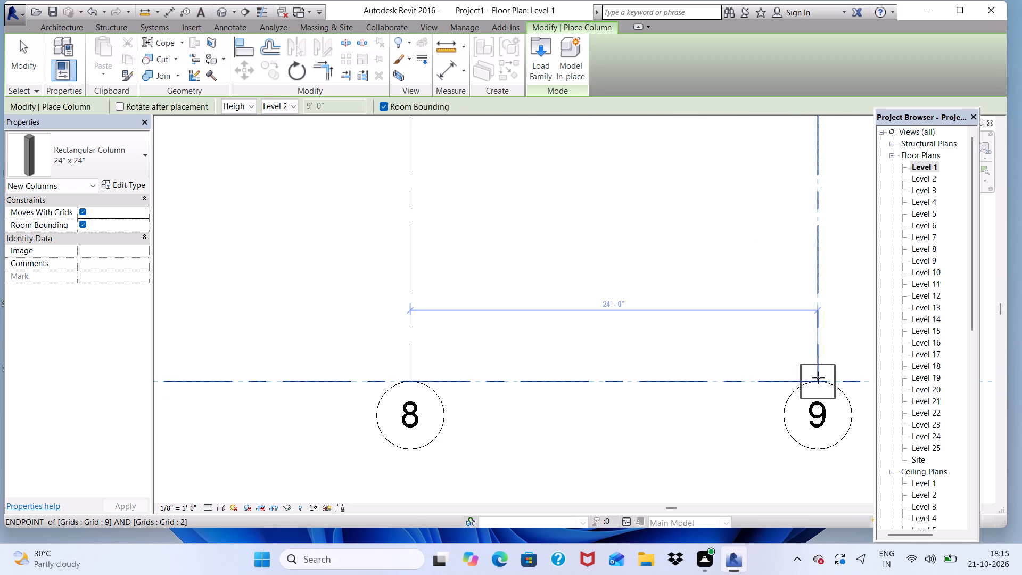
left_click(818, 377)
left_click(408, 387)
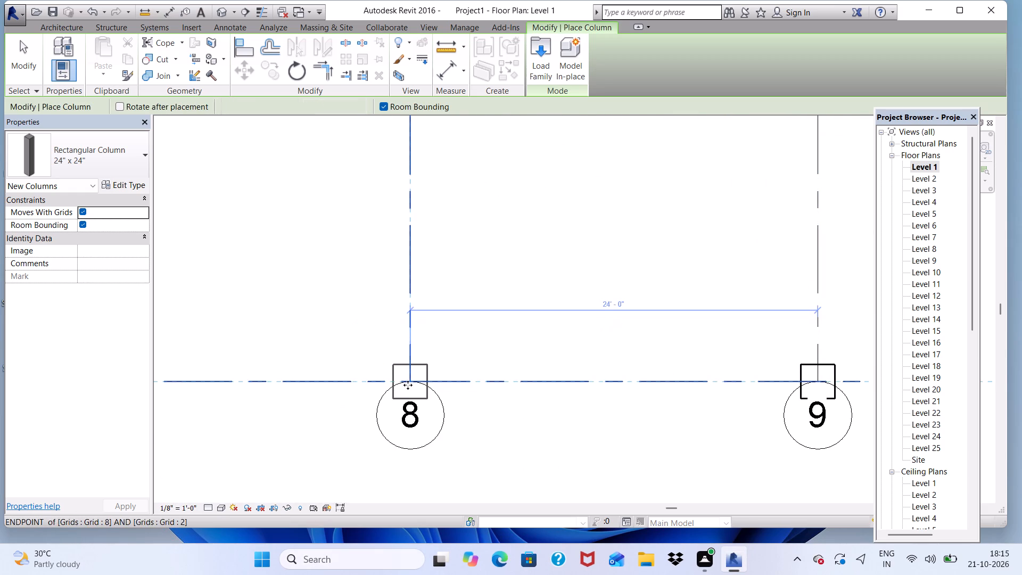
scroll(411, 374, "down", 10)
scroll(368, 389, "up", 4)
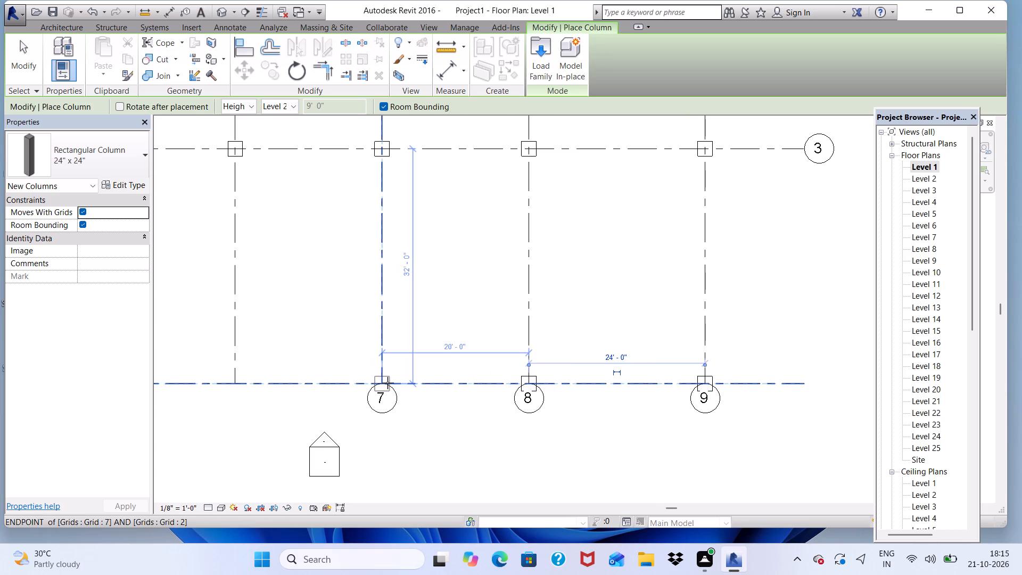
left_click(388, 383)
scroll(324, 383, "down", 5)
scroll(210, 395, "up", 8)
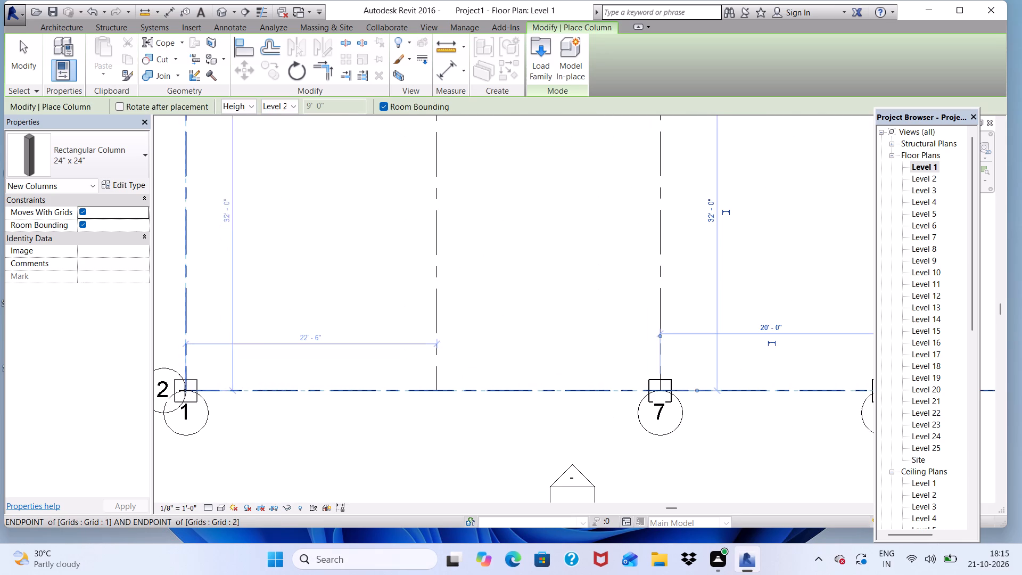
left_click(183, 390)
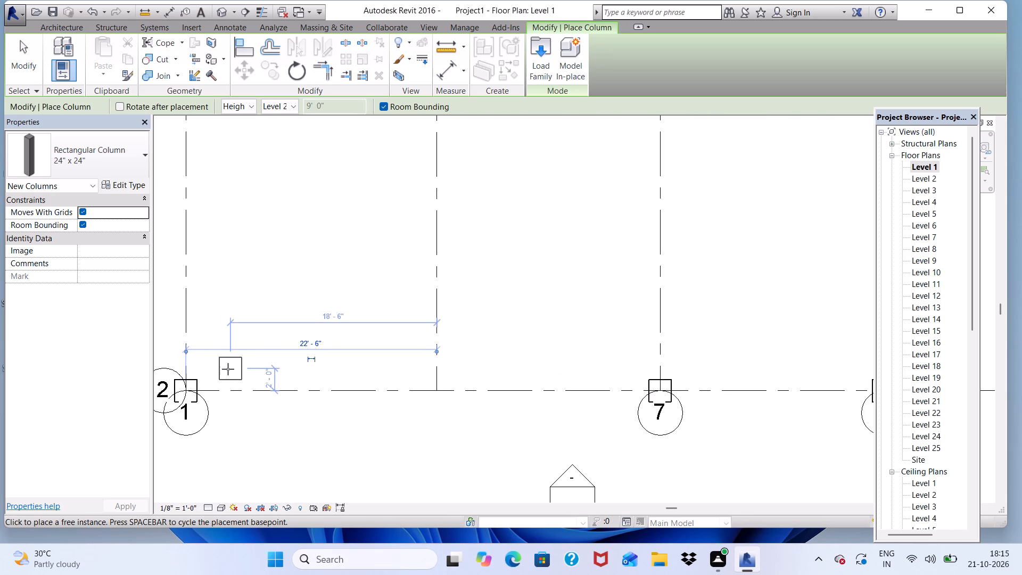
key("Escape")
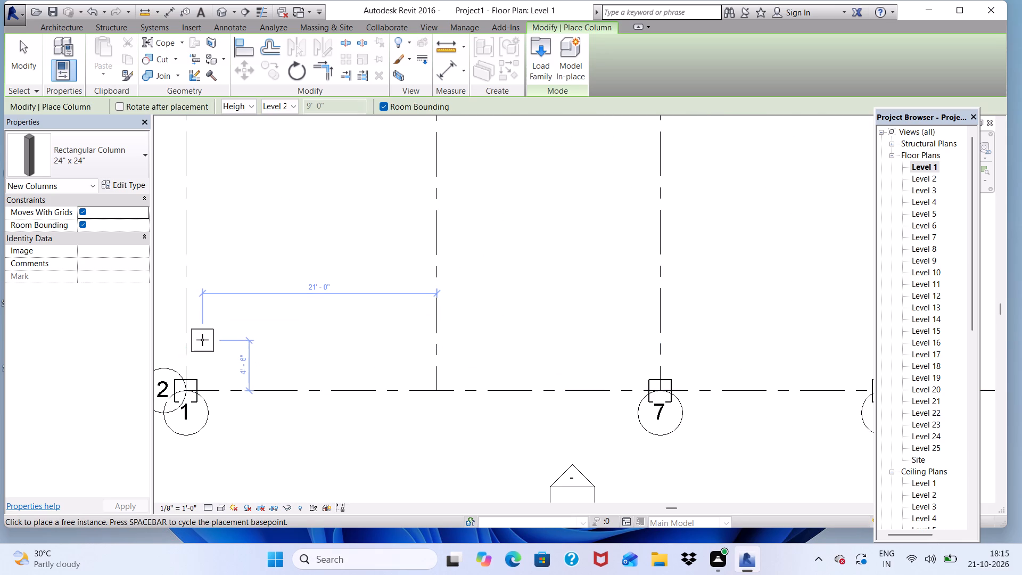
key("Escape")
scroll(218, 331, "down", 12)
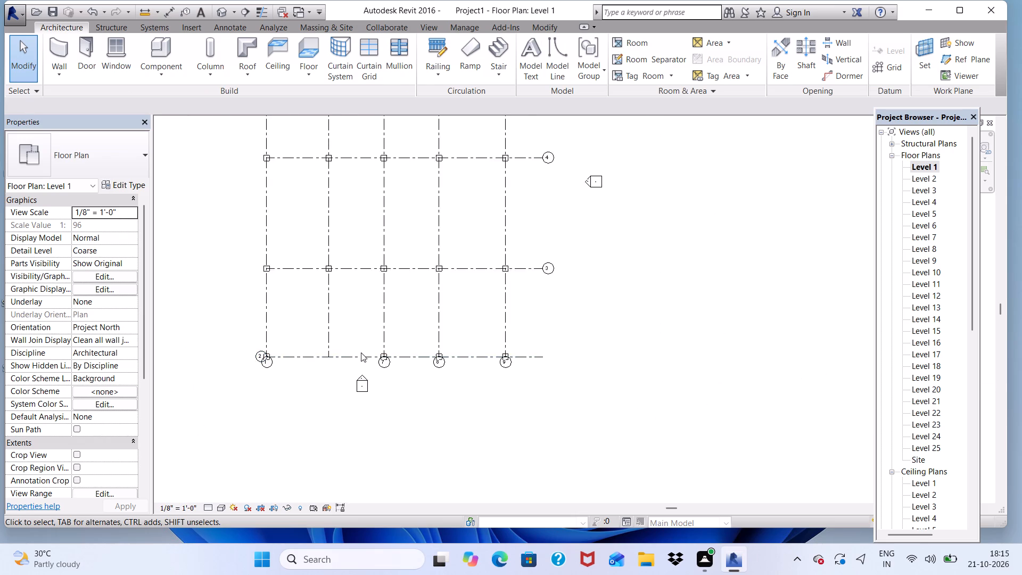
In the 3D view, delete the stray W10X49 structural column standing away from the column grid.
scroll(361, 352, "down", 3)
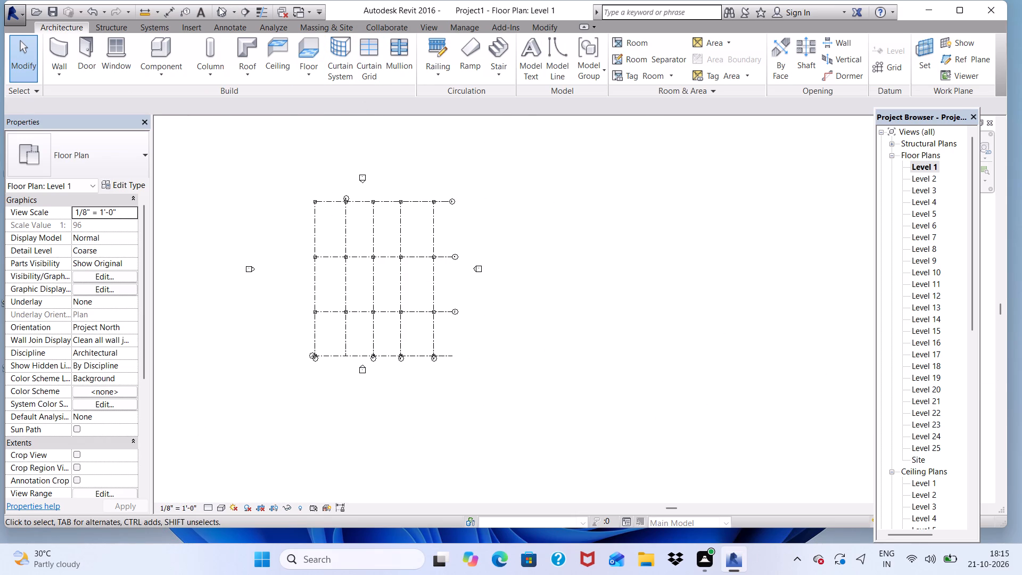
left_click(219, 7)
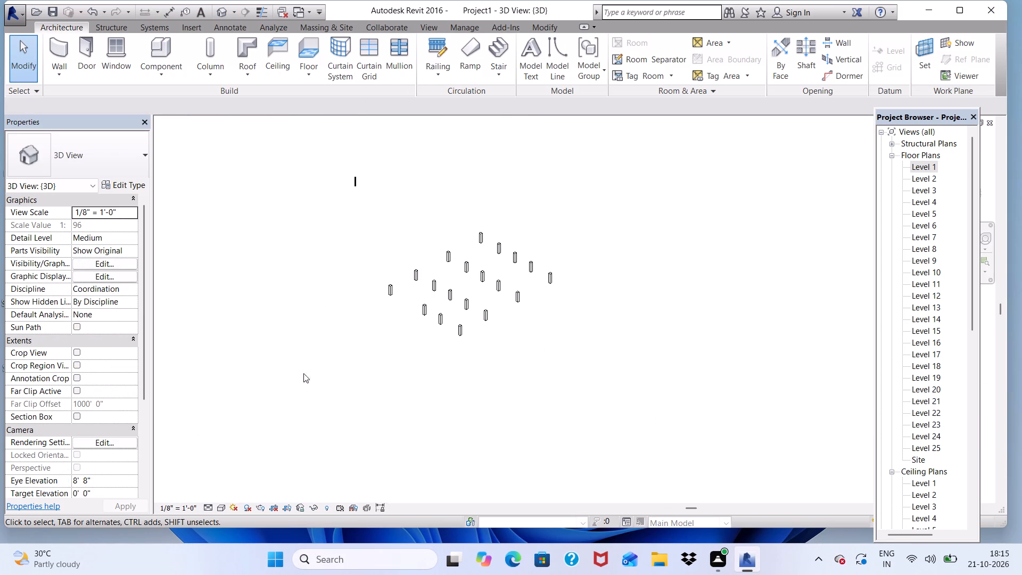
scroll(316, 209, "up", 3)
scroll(388, 161, "up", 4)
middle_click_drag(383, 160, 371, 216)
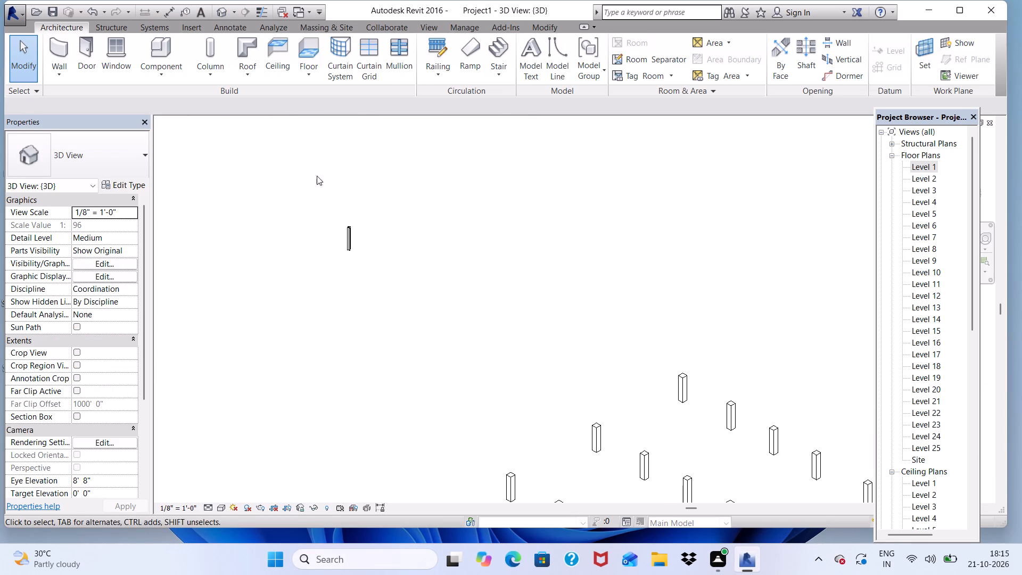
left_click(350, 240)
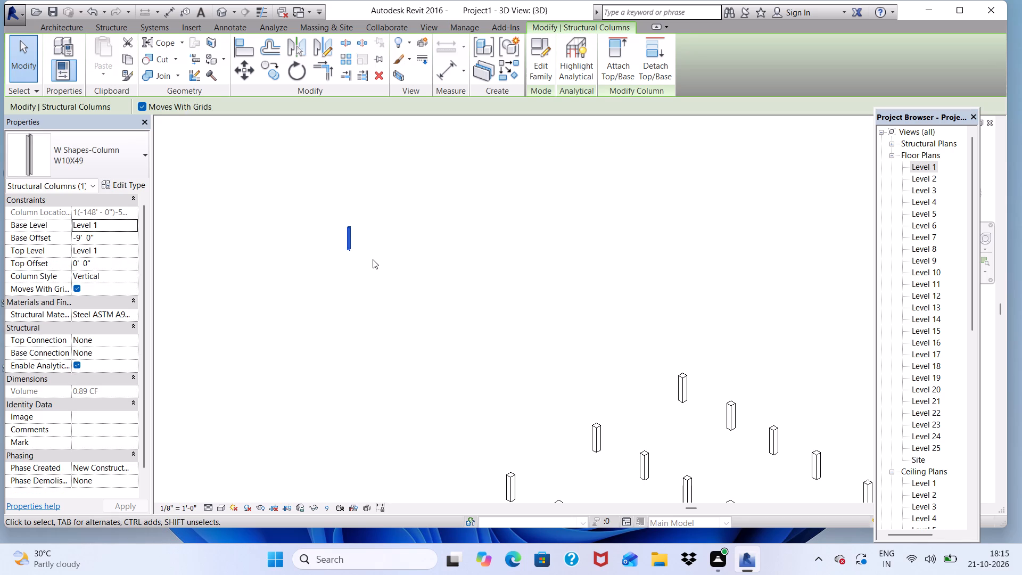
key("Delete")
Set the 3D view's visual style to Realistic.
scroll(369, 250, "down", 9)
scroll(433, 366, "up", 3)
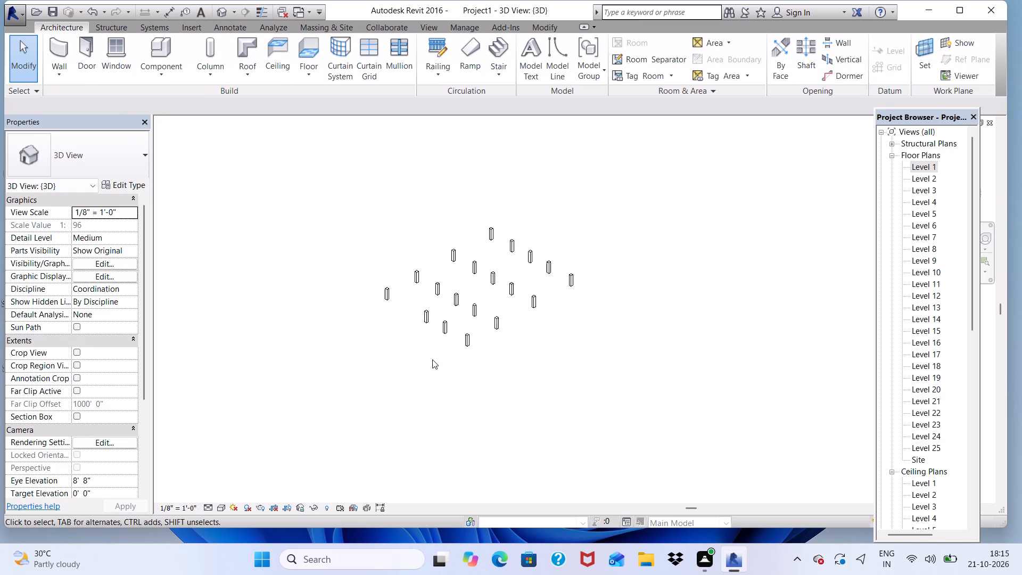
scroll(432, 359, "up", 2)
scroll(409, 295, "up", 3)
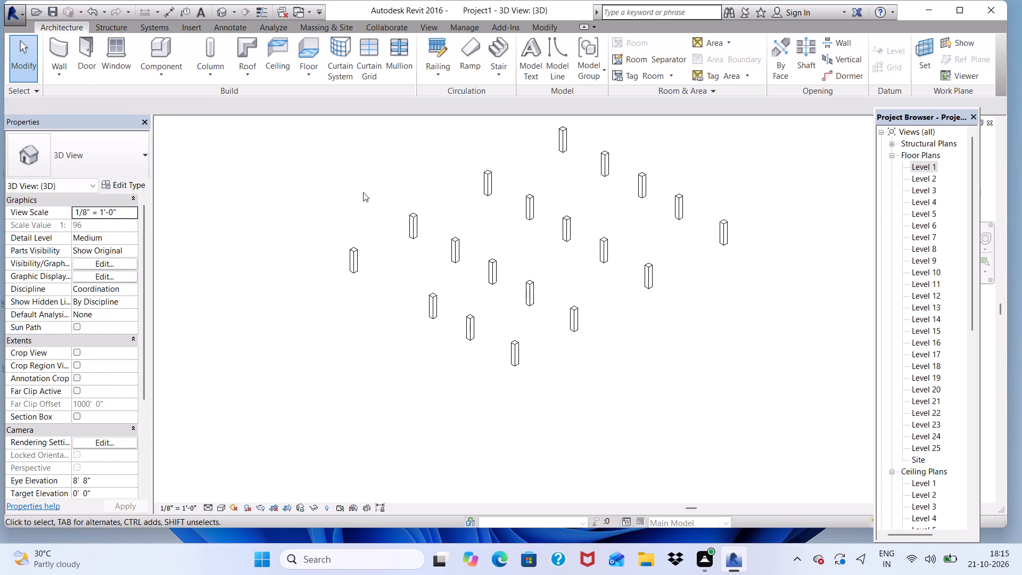
left_click(217, 509)
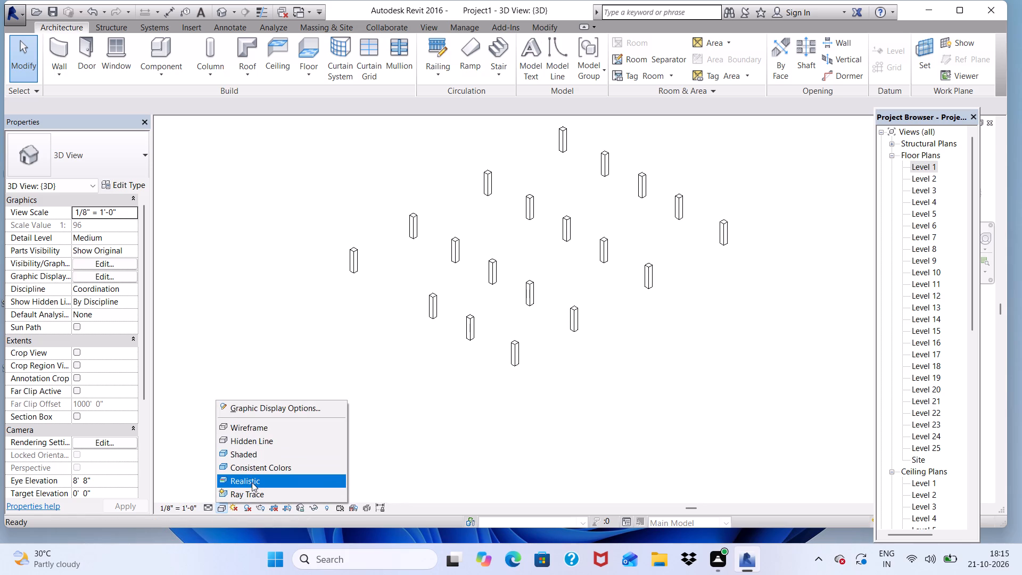
left_click(252, 482)
scroll(353, 326, "down", 3)
scroll(564, 238, "up", 9)
scroll(545, 212, "down", 9)
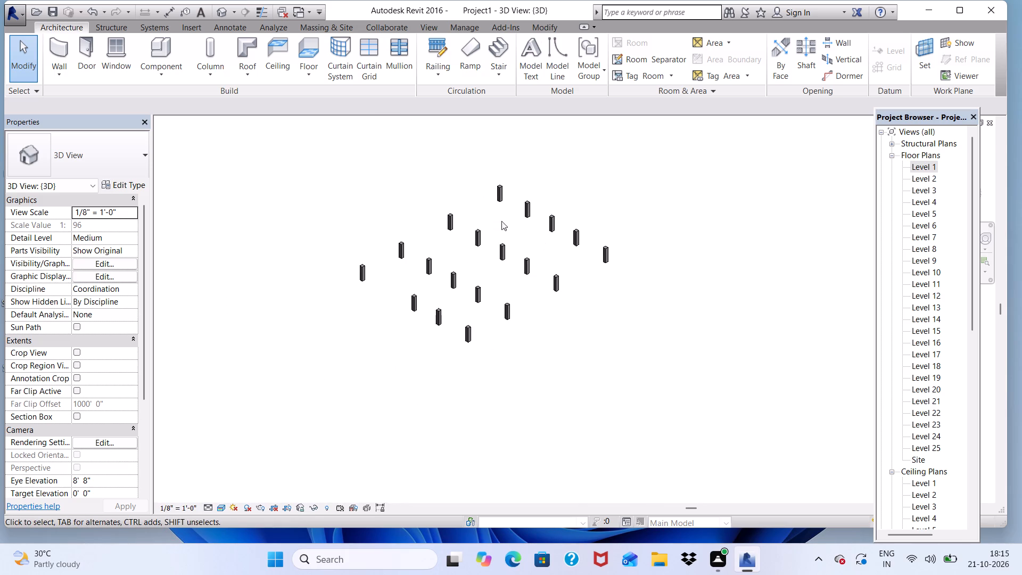
left_click(222, 13)
scroll(409, 221, "up", 1)
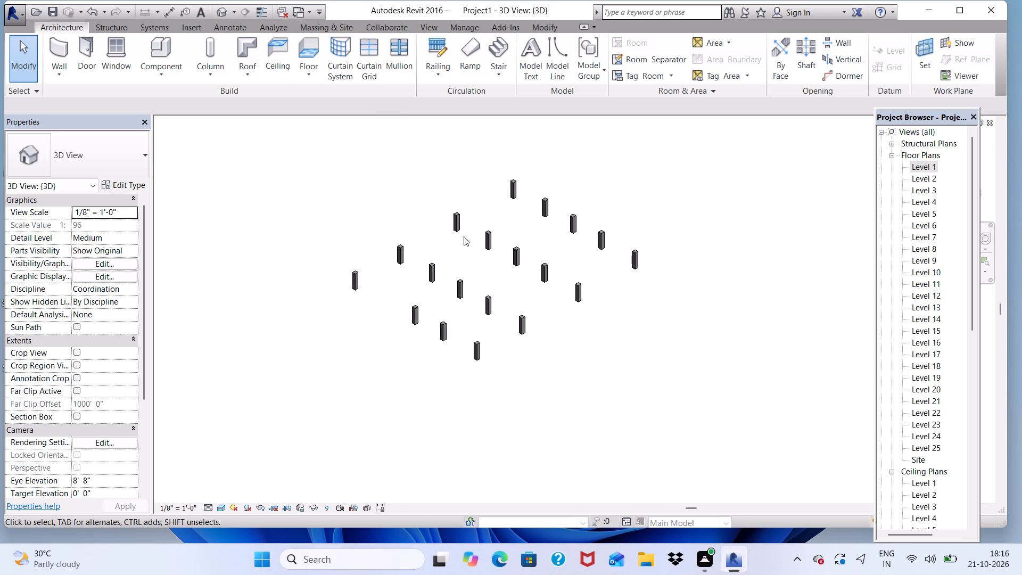
Open the Level 2 floor plan.
triple_click(931, 174)
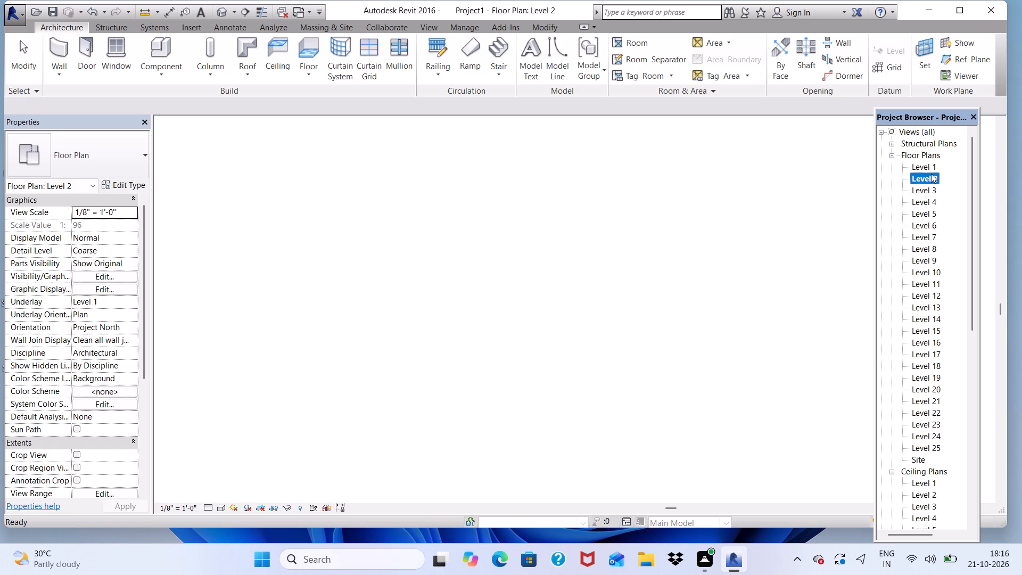
scroll(578, 260, "down", 3)
scroll(428, 278, "up", 4)
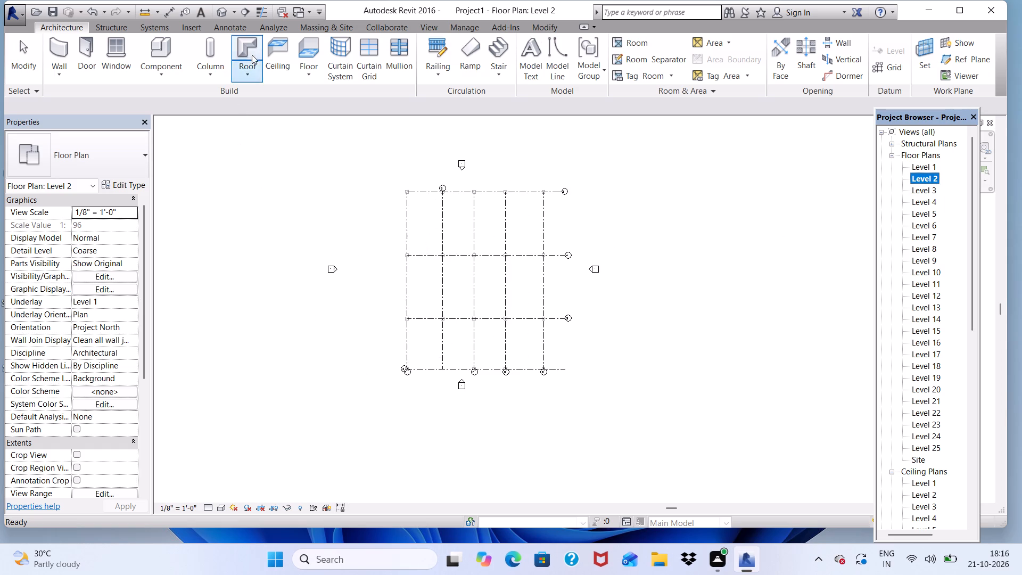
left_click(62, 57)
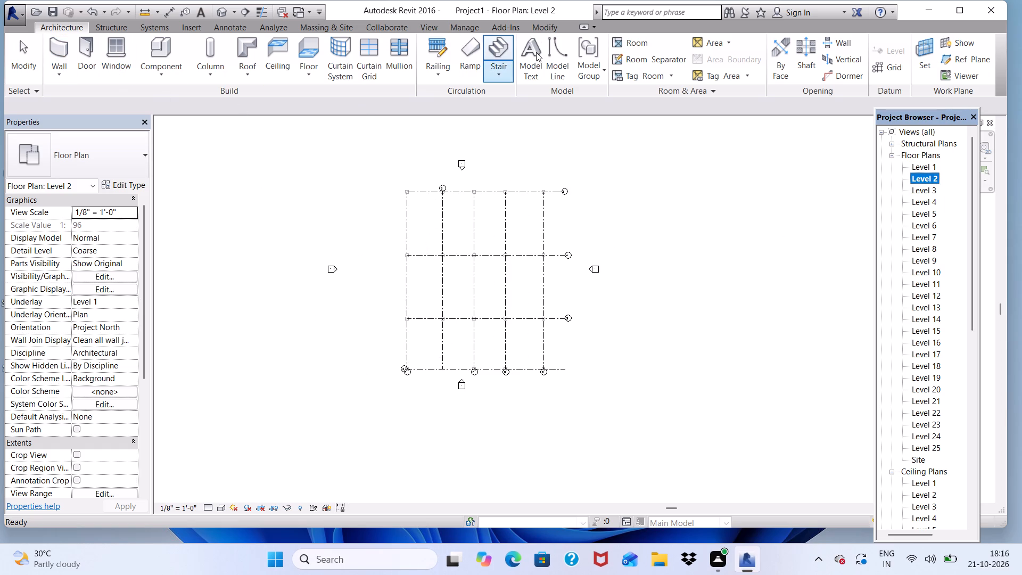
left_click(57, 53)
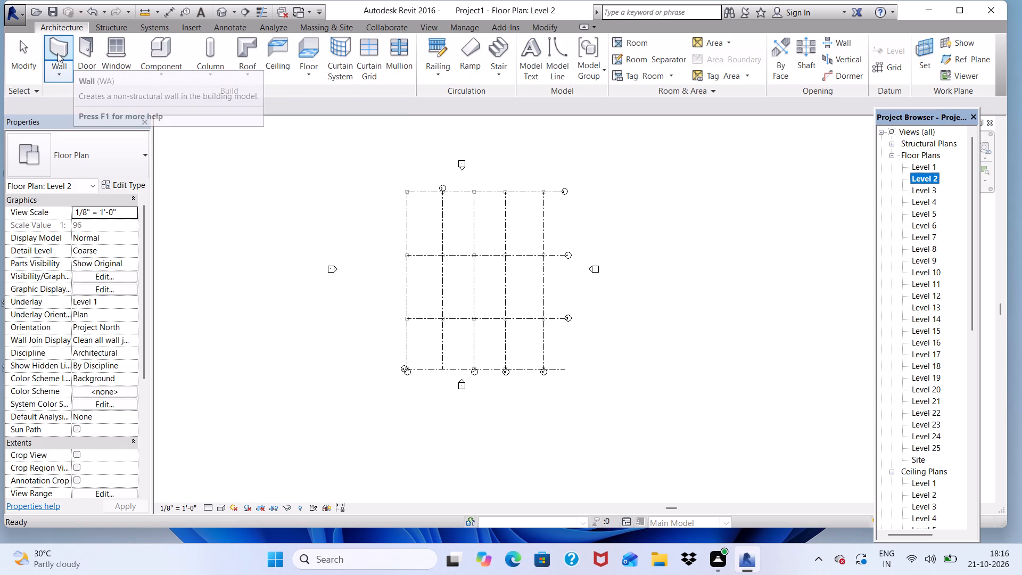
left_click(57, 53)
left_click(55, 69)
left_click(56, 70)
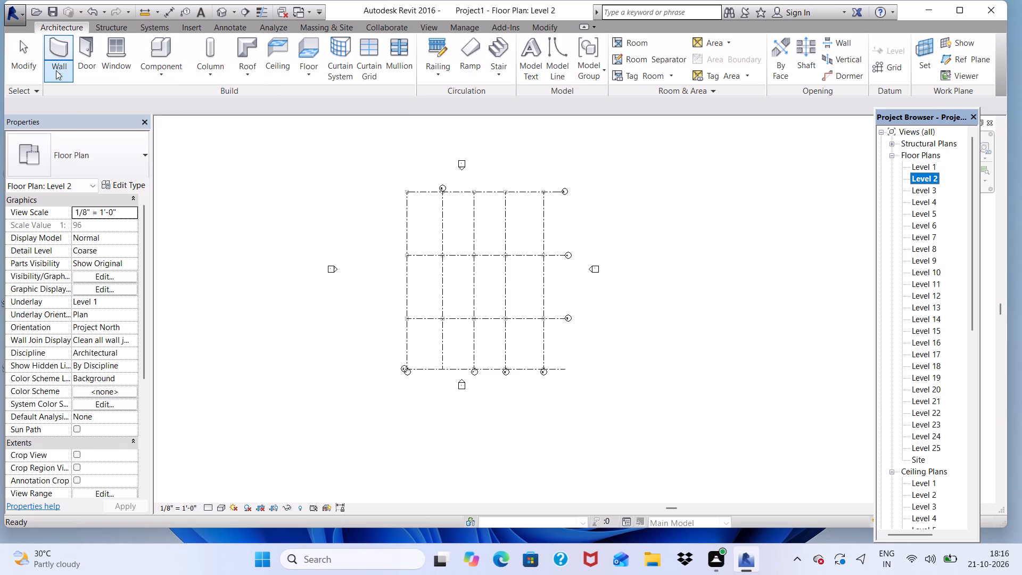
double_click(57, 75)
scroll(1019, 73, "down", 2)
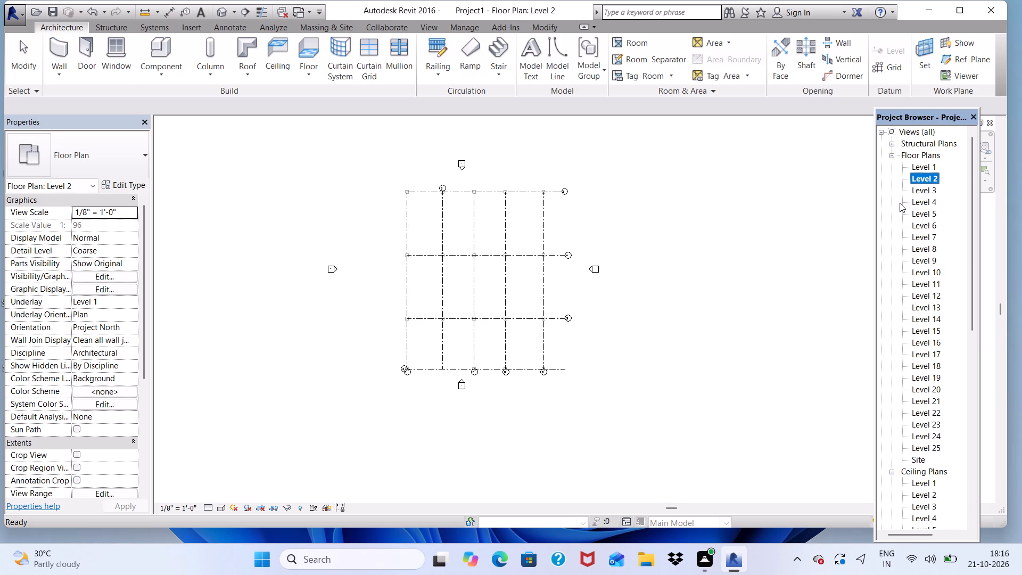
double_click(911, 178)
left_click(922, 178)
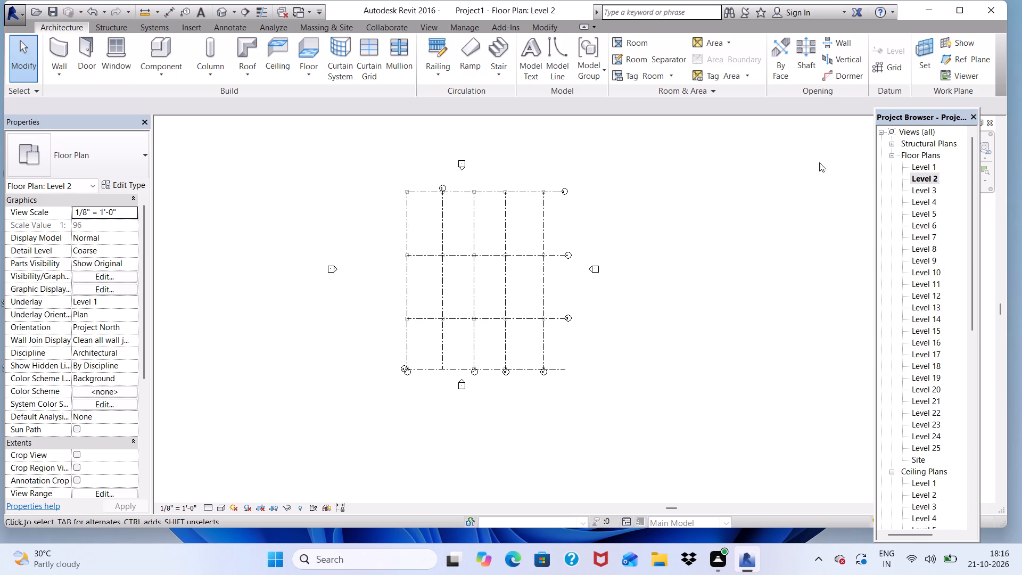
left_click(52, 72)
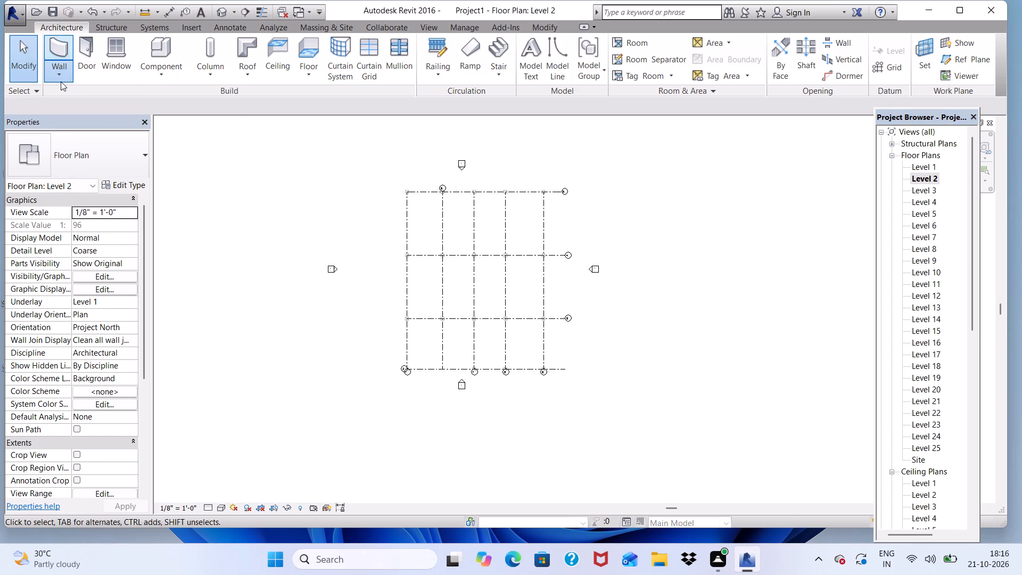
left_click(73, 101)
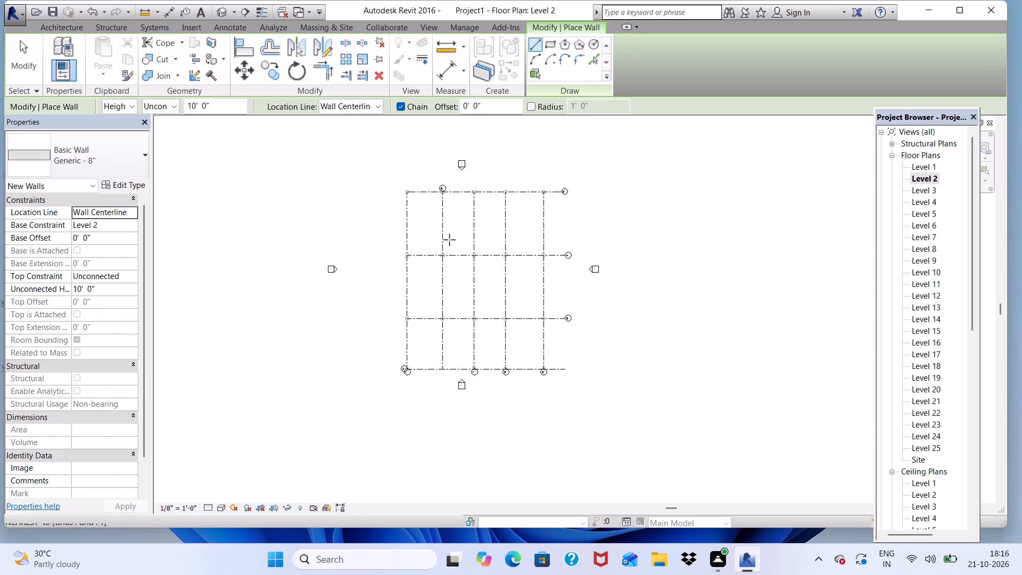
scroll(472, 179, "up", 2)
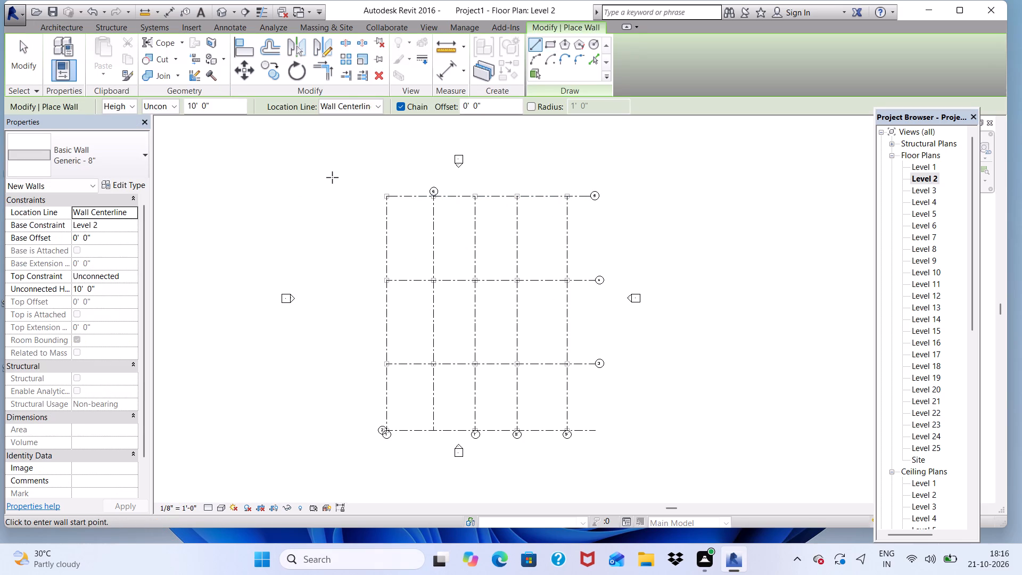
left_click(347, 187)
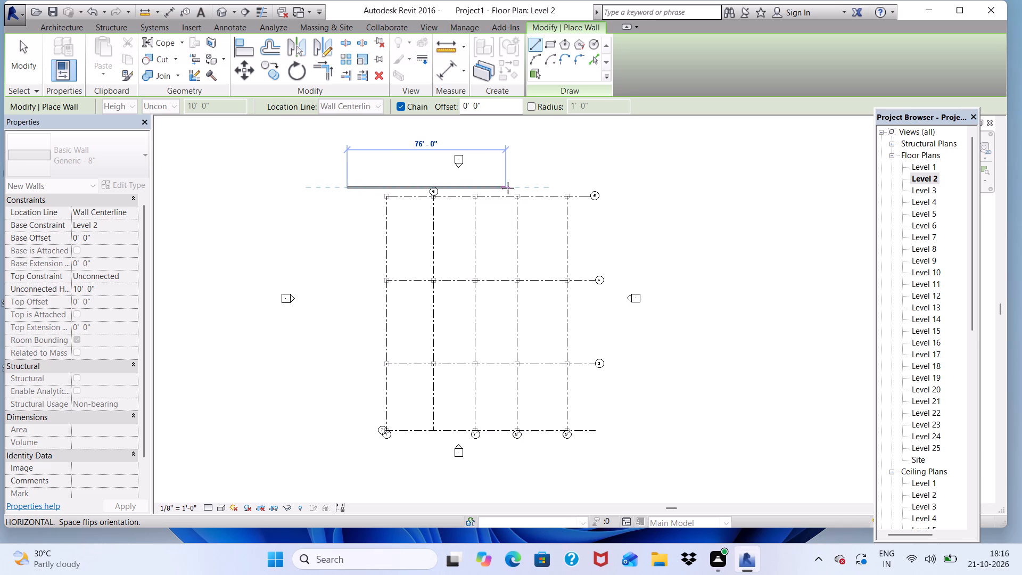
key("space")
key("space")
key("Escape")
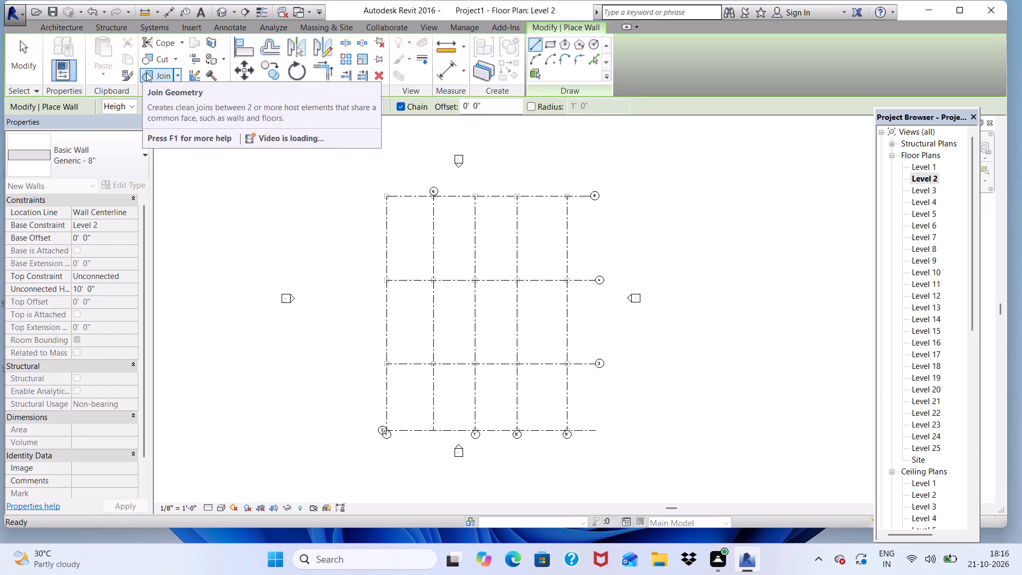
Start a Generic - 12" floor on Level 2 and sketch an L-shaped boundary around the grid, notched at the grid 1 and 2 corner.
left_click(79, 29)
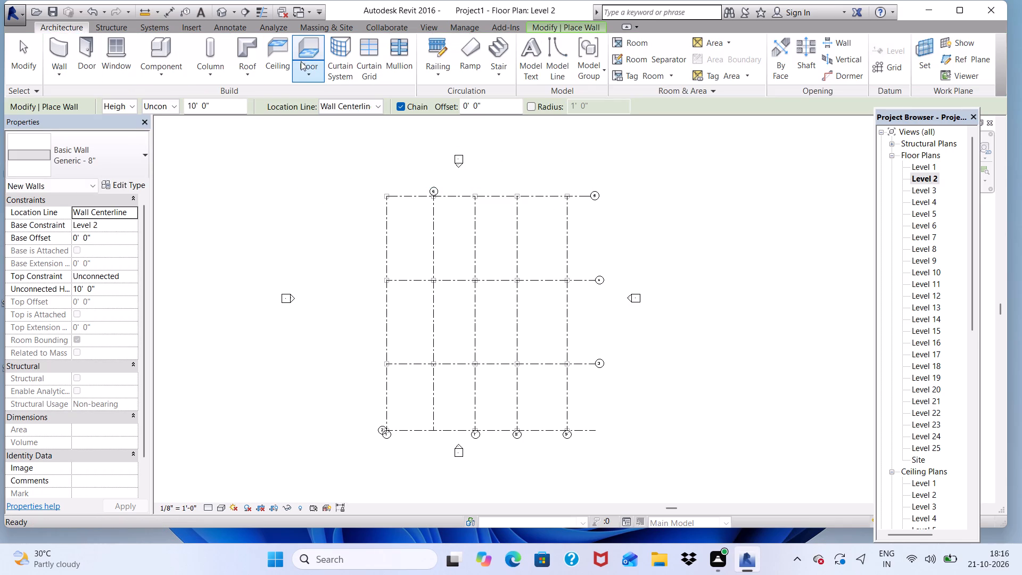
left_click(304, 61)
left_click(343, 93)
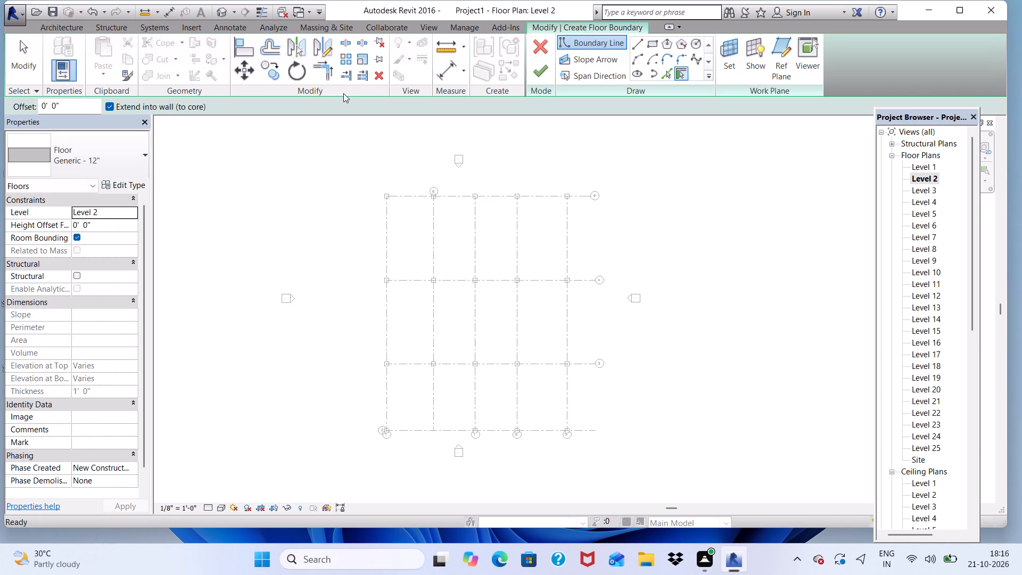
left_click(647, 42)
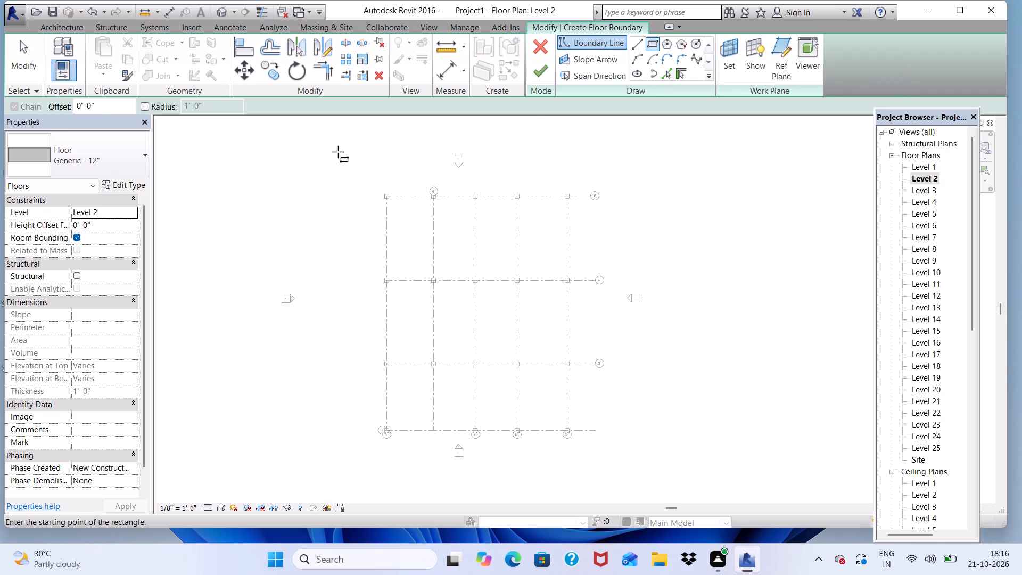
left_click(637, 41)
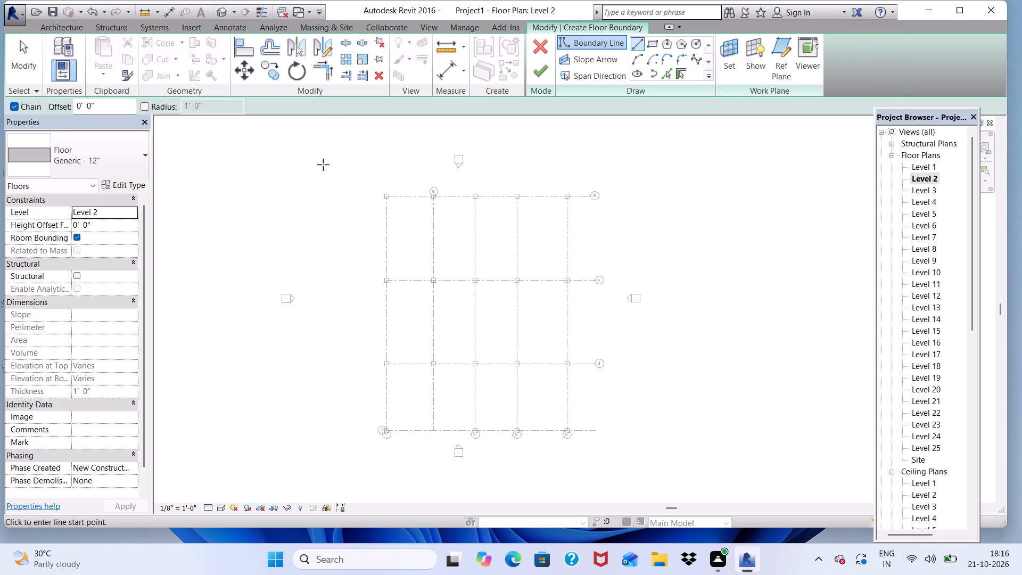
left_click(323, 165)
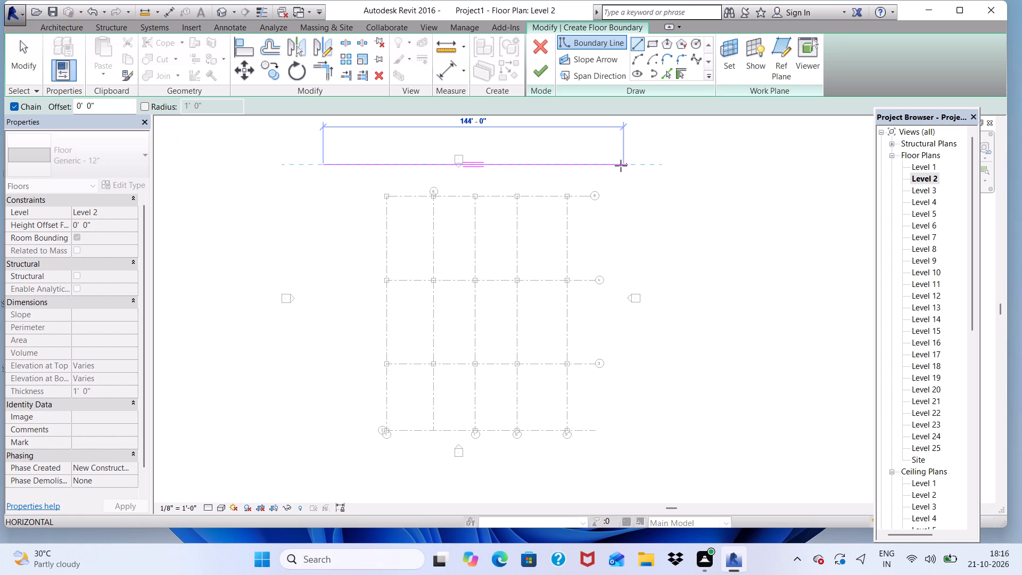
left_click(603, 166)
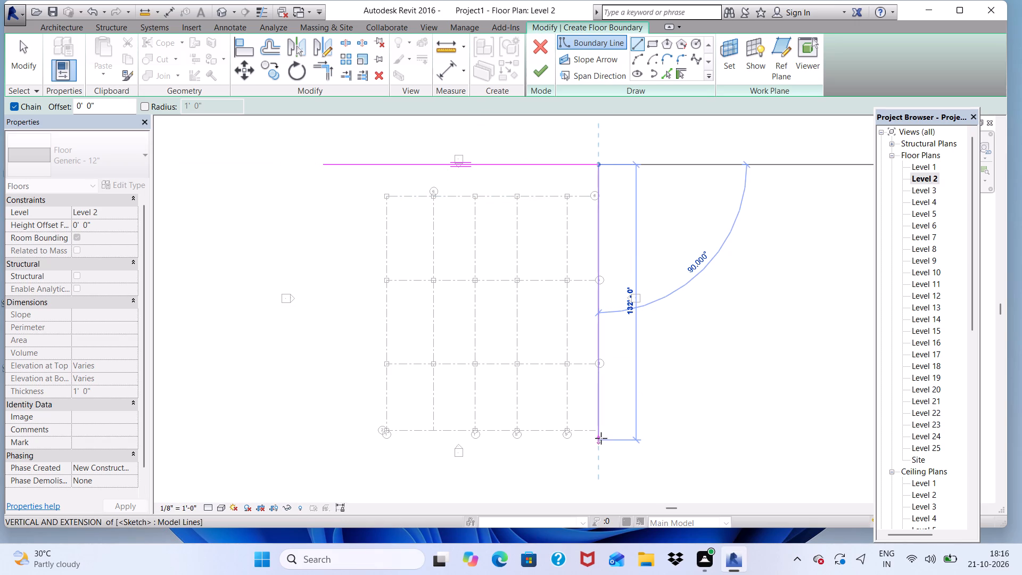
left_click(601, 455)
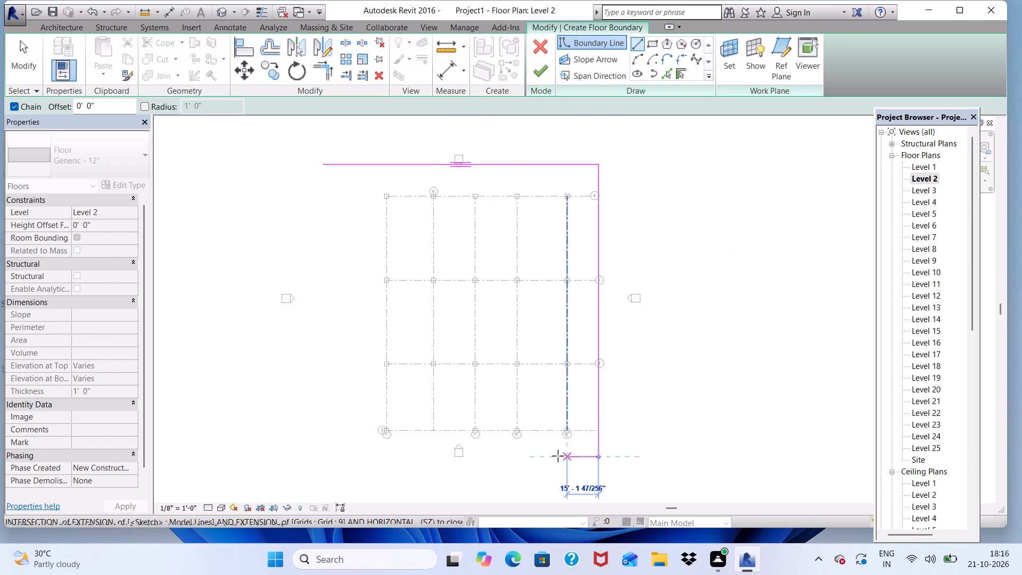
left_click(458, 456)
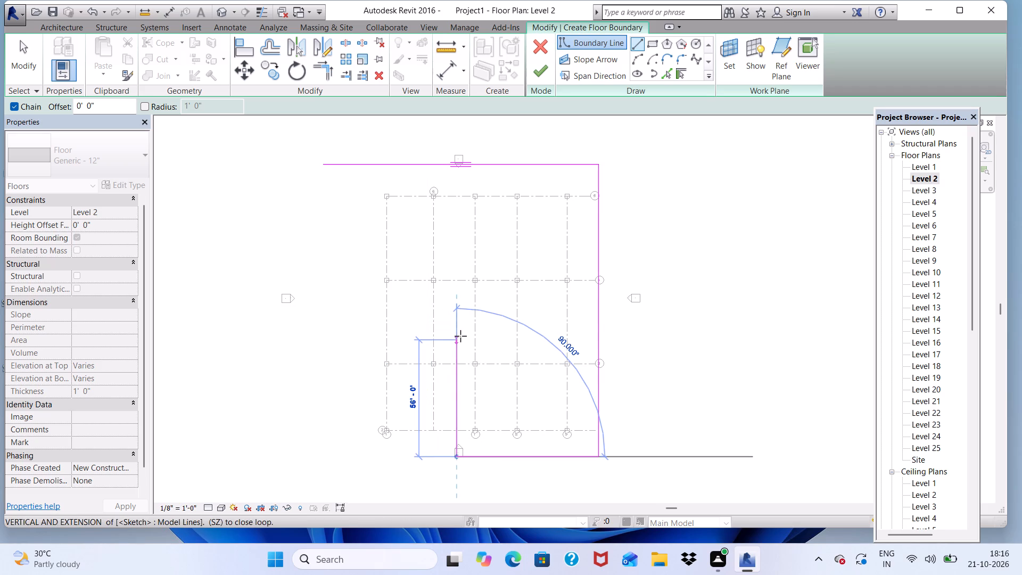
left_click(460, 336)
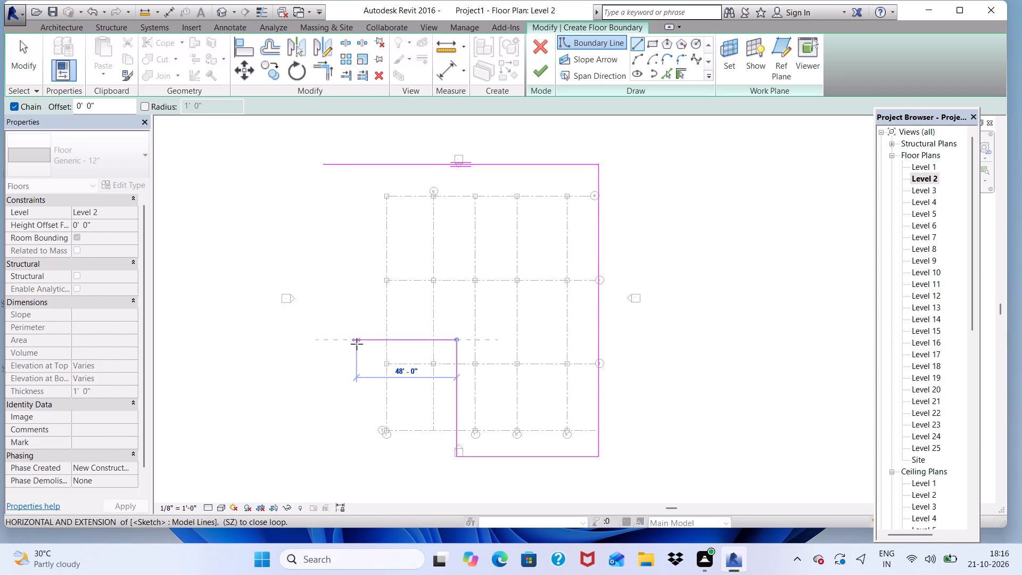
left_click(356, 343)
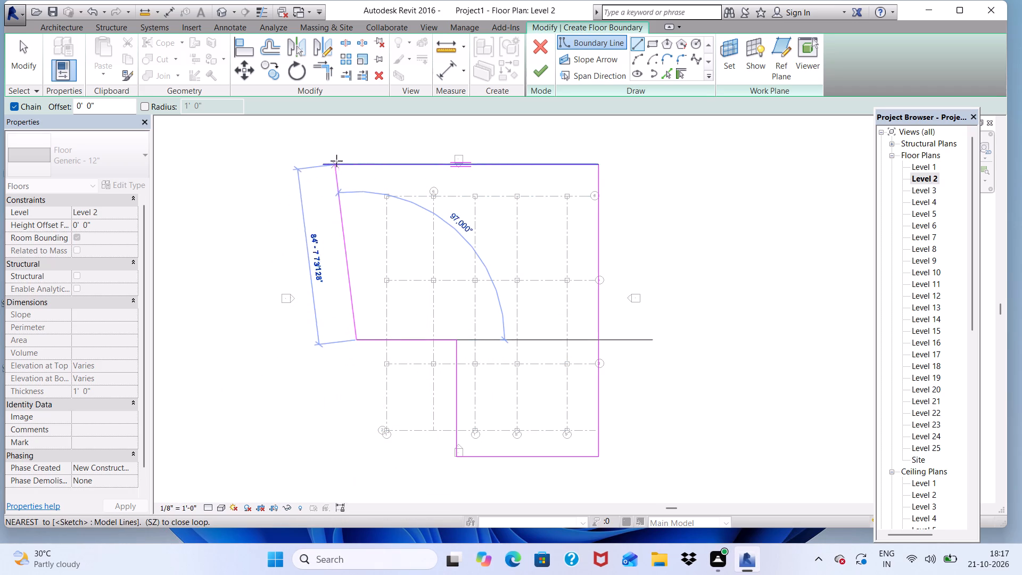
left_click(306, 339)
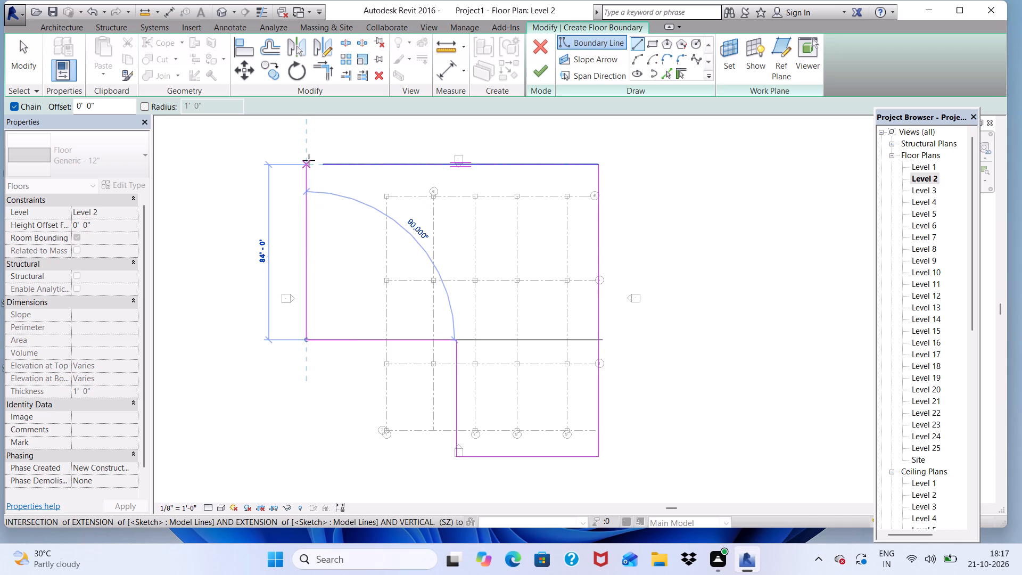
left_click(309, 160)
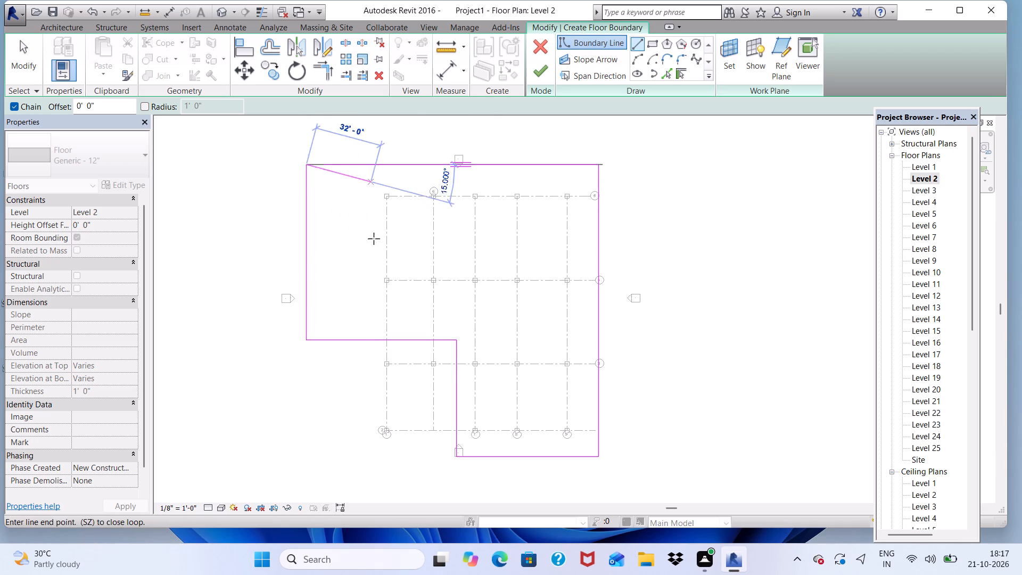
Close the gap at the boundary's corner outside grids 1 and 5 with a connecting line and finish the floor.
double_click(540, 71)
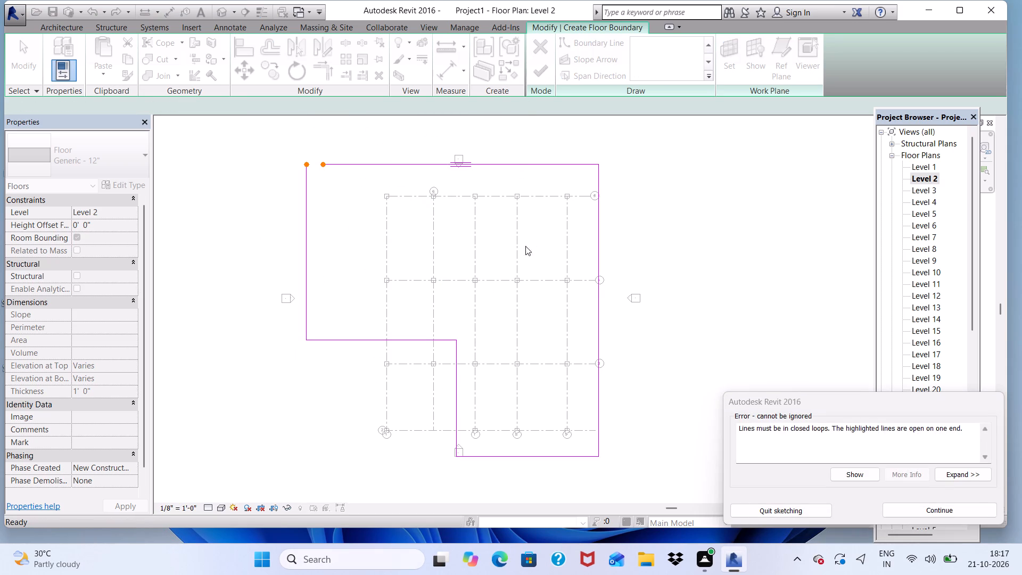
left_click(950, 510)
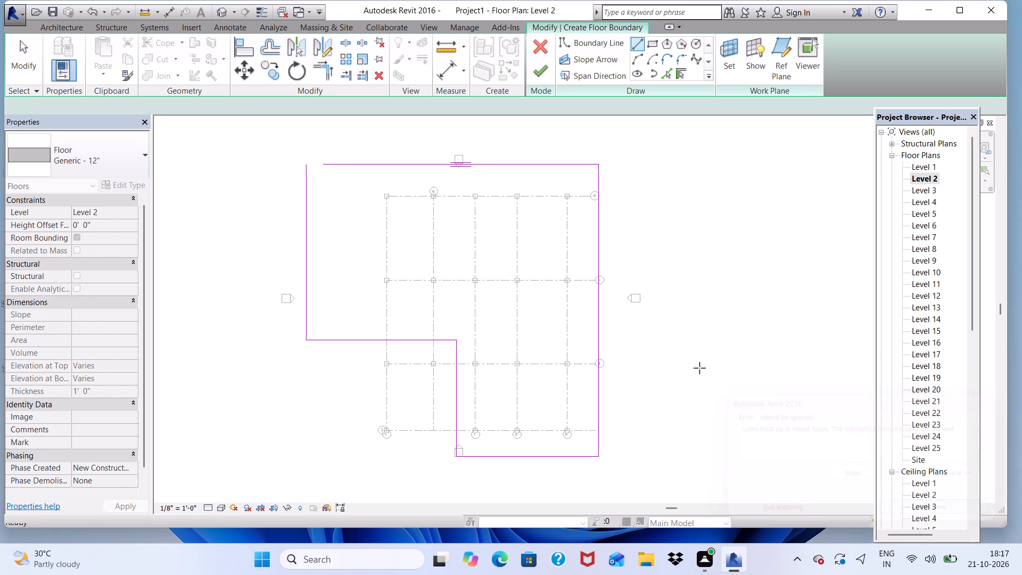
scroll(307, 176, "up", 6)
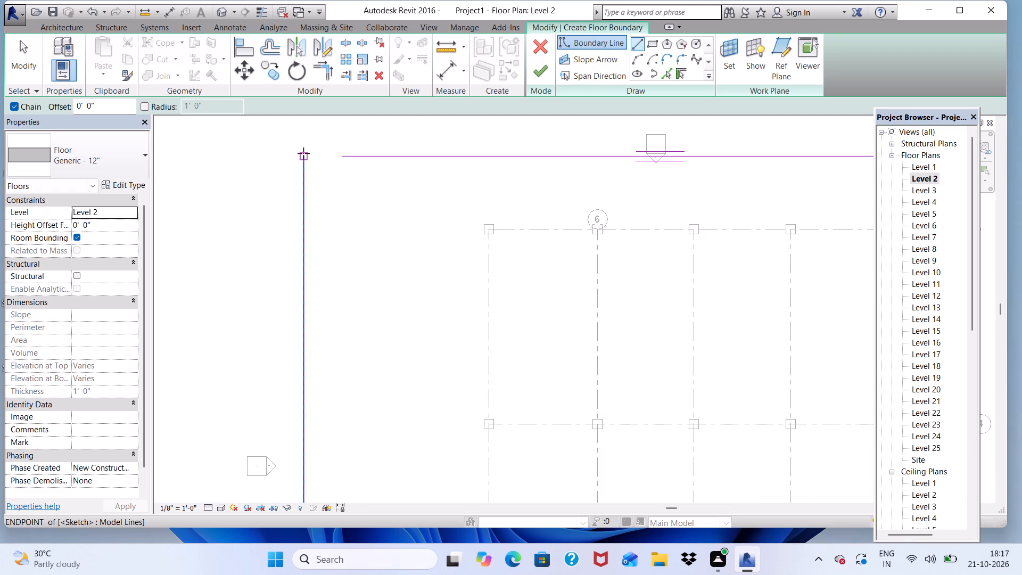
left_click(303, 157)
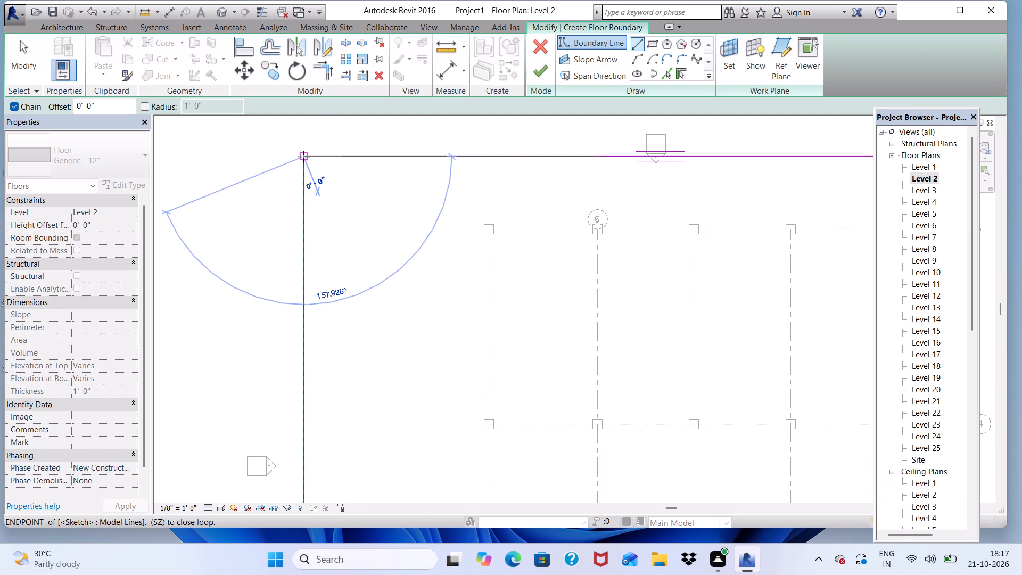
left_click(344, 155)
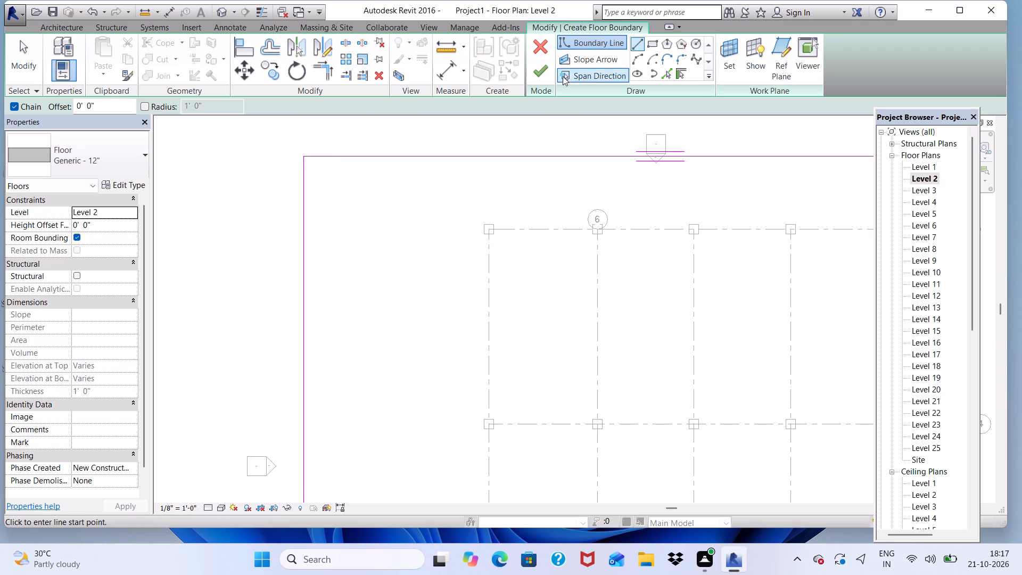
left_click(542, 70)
Inspect the L-shaped floor slab against the columns from several angles in the 3D view.
scroll(396, 160, "down", 10)
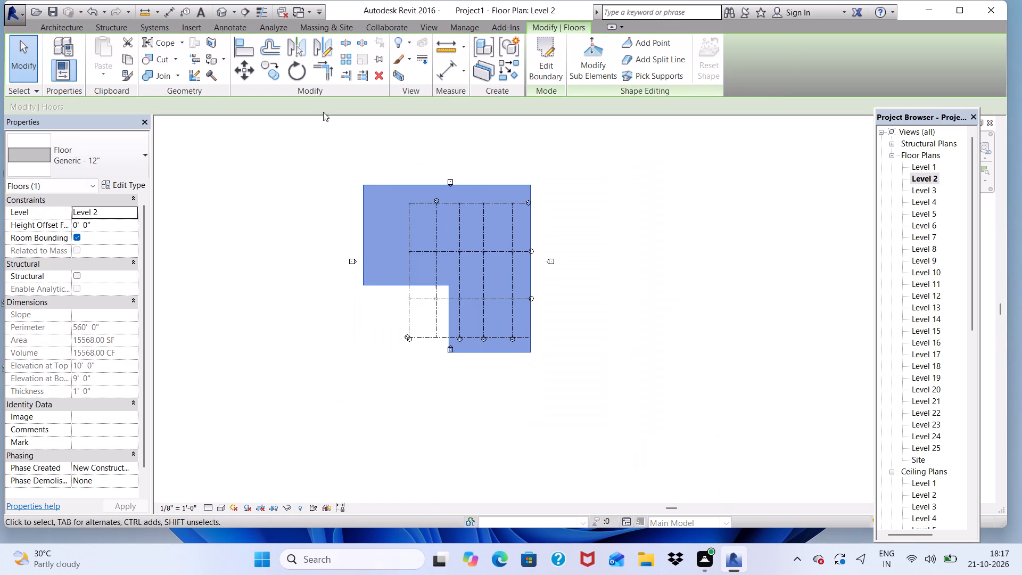
left_click(226, 11)
scroll(408, 327, "up", 4)
middle_click_drag(408, 323, 506, 213)
scroll(397, 244, "down", 5)
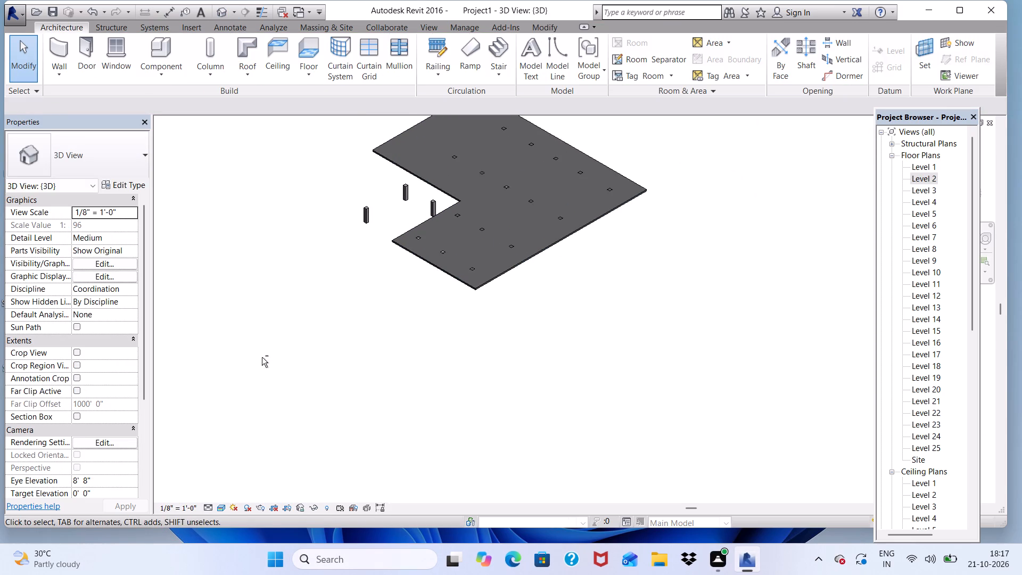
middle_click_drag(262, 357, 380, 287, "shift")
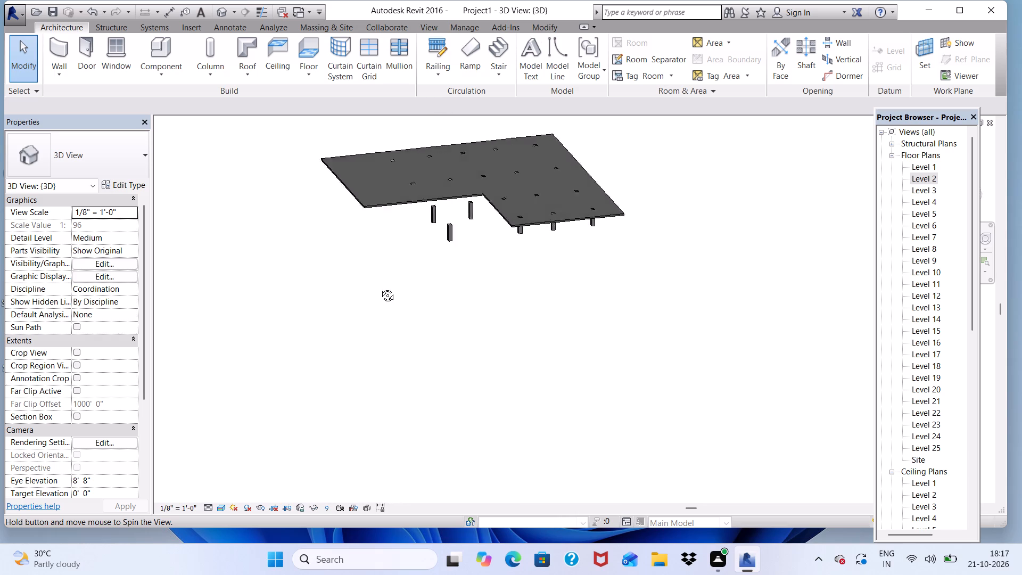
middle_click_drag(380, 287, 312, 230, "shift")
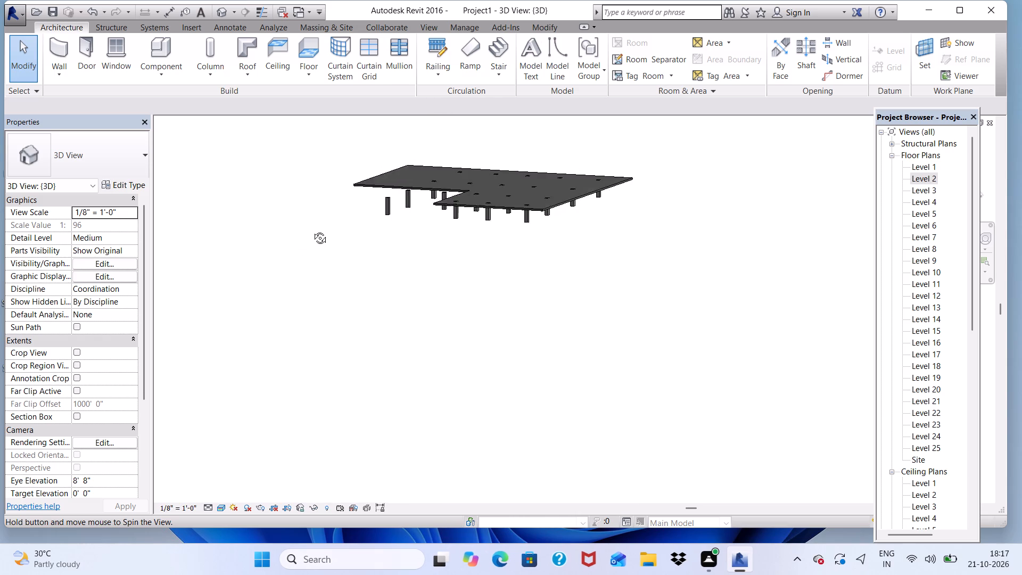
middle_click_drag(312, 230, 317, 263, "shift")
scroll(494, 227, "up", 7)
scroll(477, 175, "down", 9)
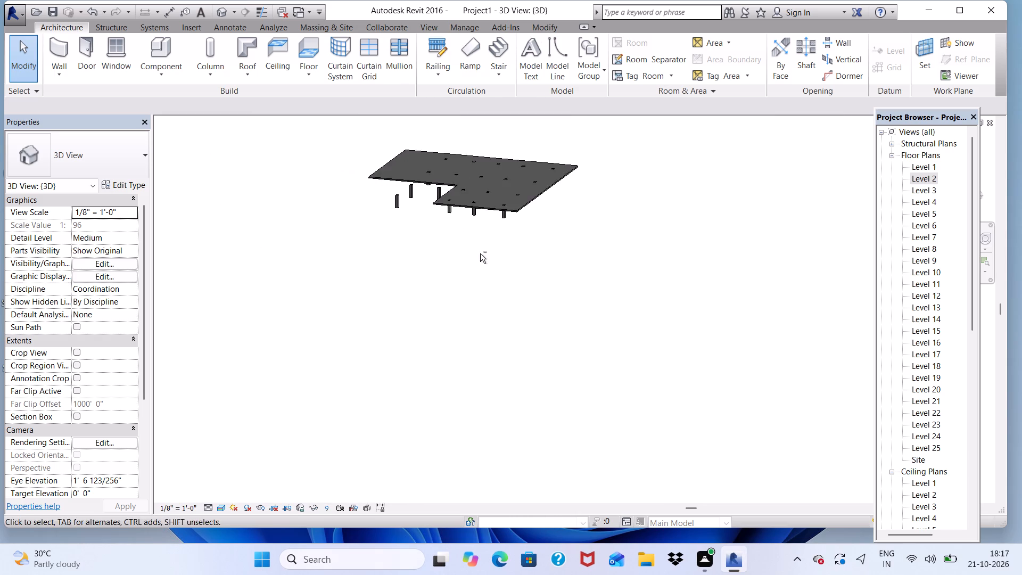
middle_click_drag(481, 253, 623, 223, "shift")
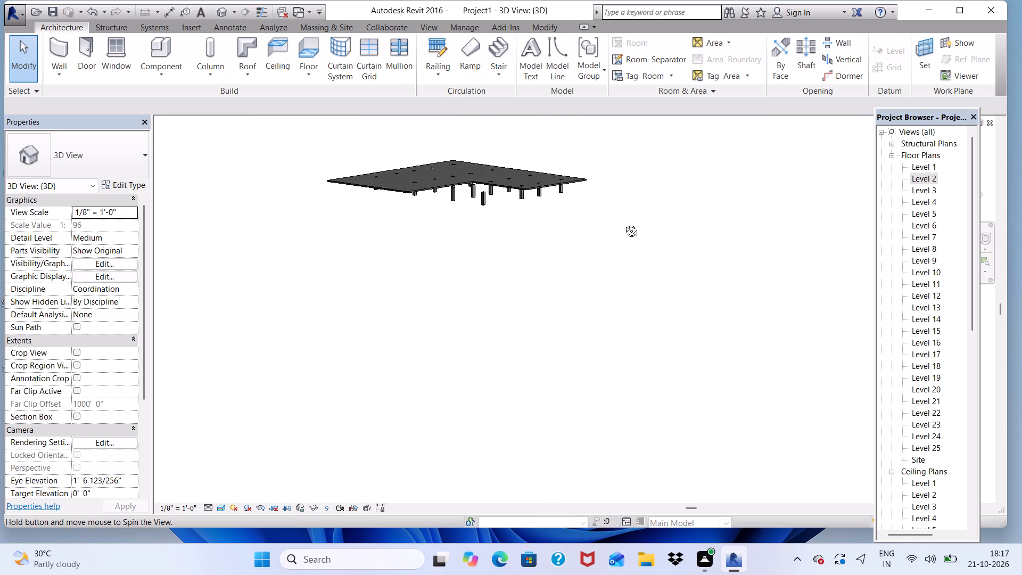
middle_click_drag(623, 223, 309, 322, "shift")
scroll(284, 253, "up", 5)
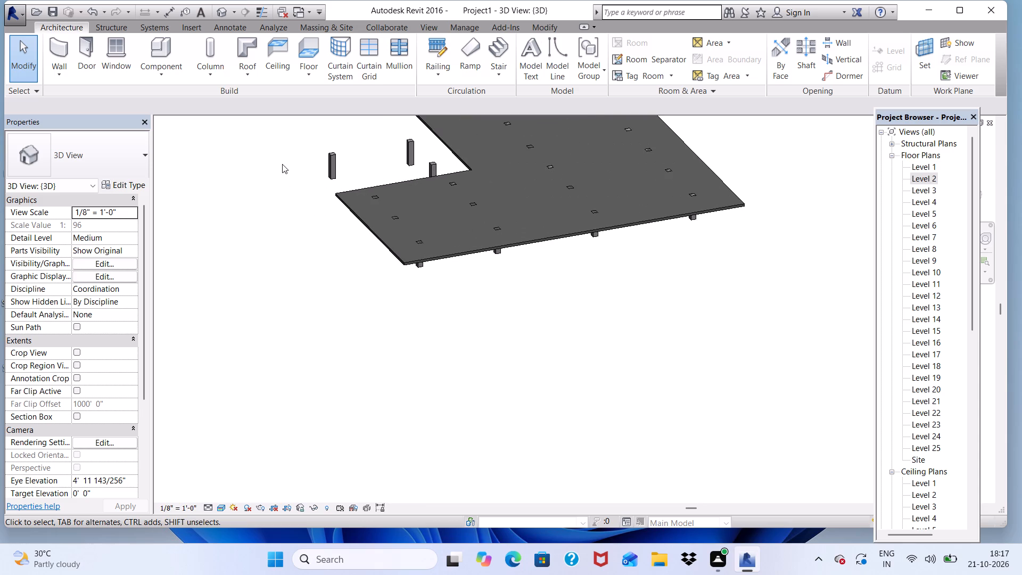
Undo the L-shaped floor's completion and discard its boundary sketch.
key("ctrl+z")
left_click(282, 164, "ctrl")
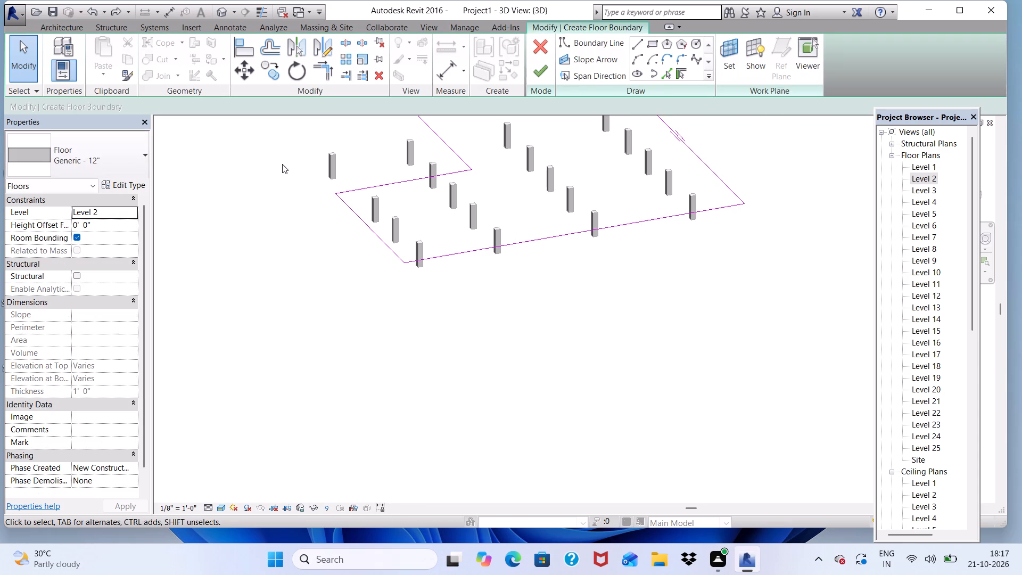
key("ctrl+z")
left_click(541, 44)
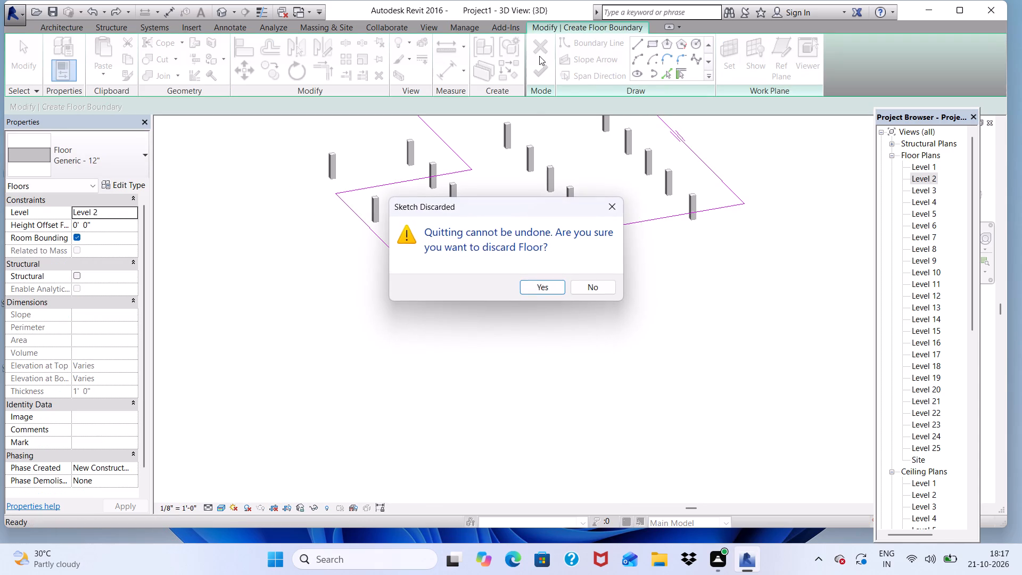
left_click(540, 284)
Reopen the Level 2 floor plan and start a new Generic - 12" floor sketch.
scroll(443, 278, "down", 5)
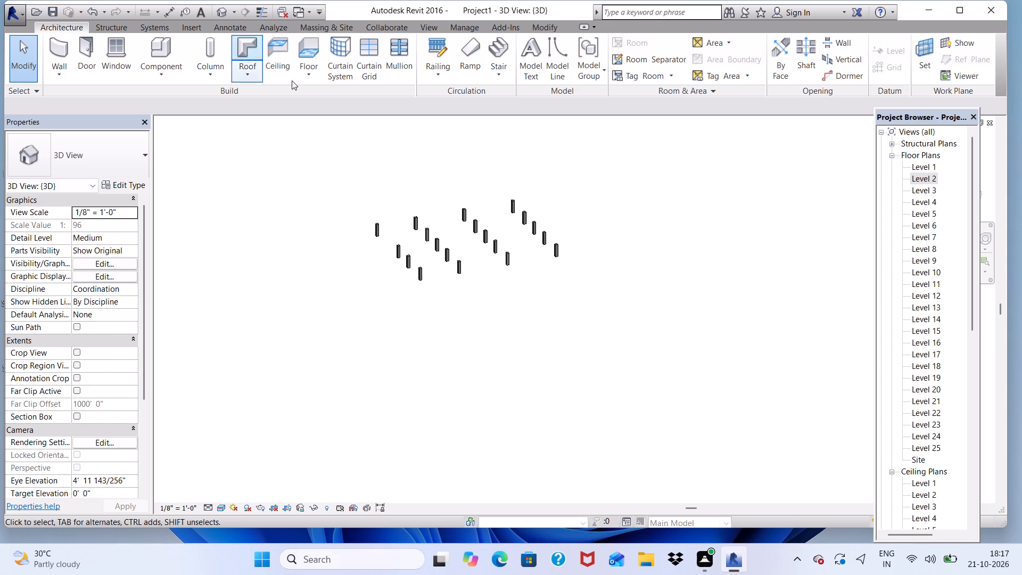
double_click(922, 182)
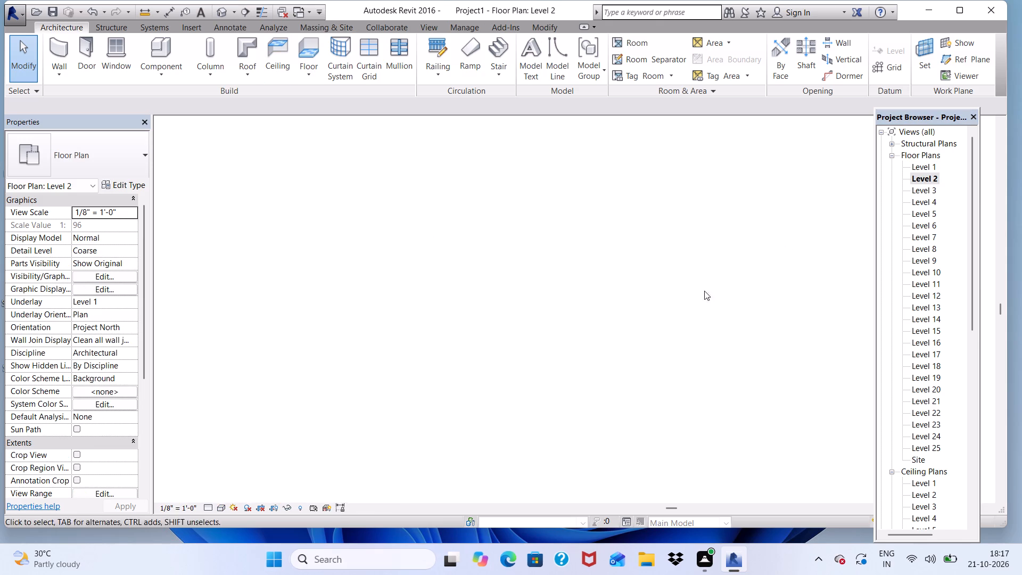
scroll(474, 220, "up", 1)
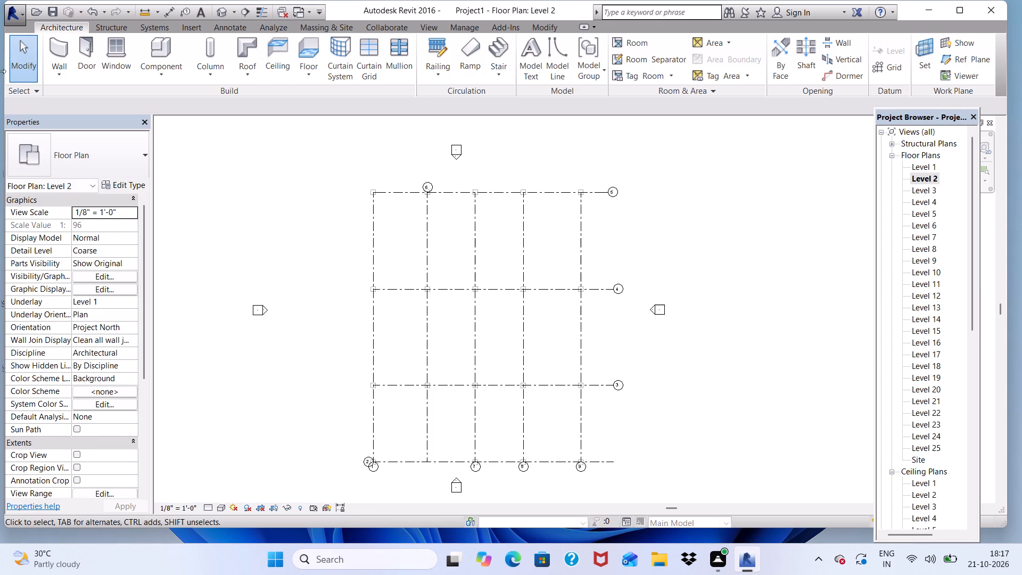
scroll(273, 265, "down", 4)
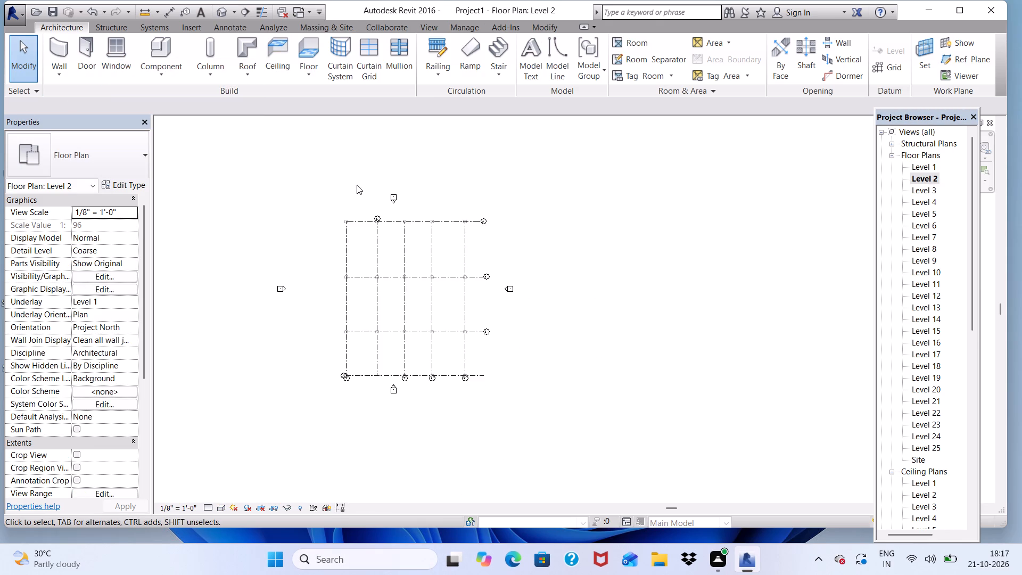
left_click(314, 40)
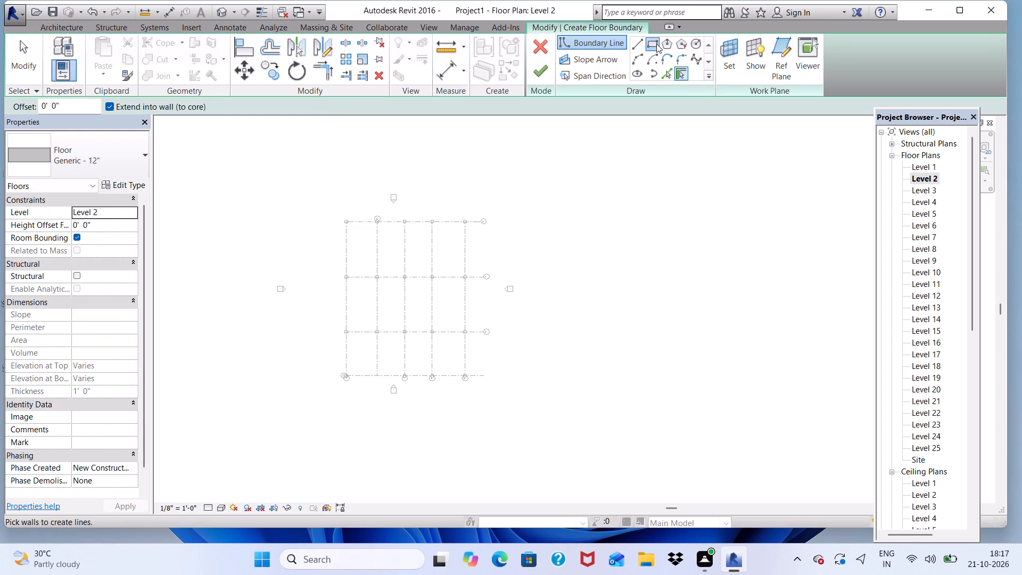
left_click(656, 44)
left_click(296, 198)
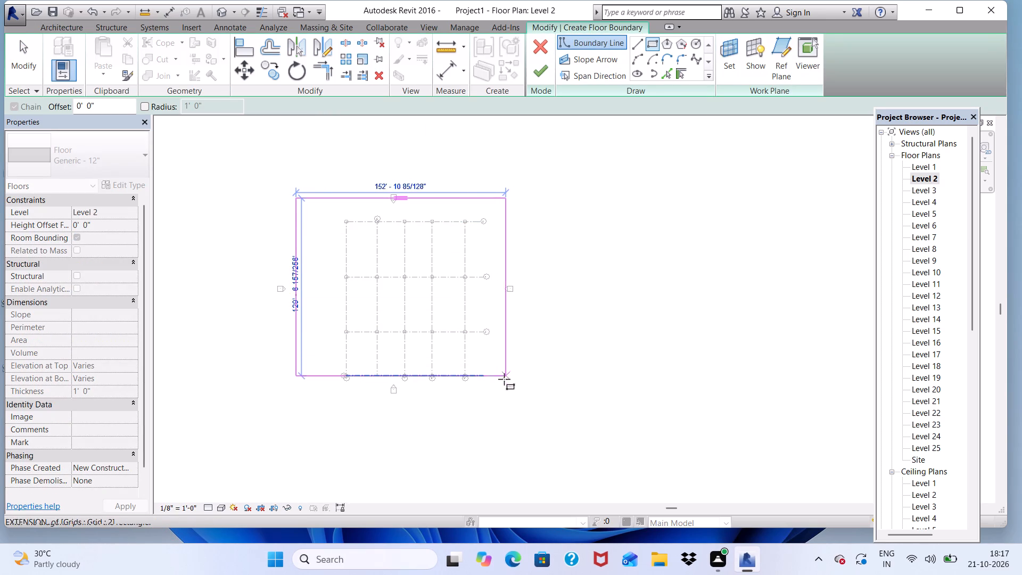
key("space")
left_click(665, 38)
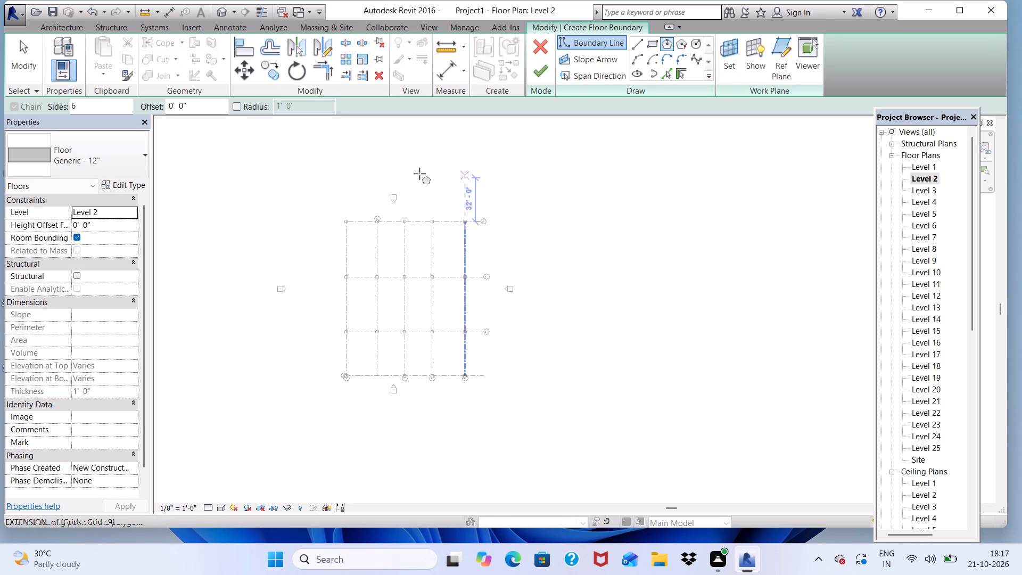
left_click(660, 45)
Sketch a rectangular floor boundary about 136' long enclosing the whole column grid with a margin, and finish the Level 2 floor.
left_click(648, 44)
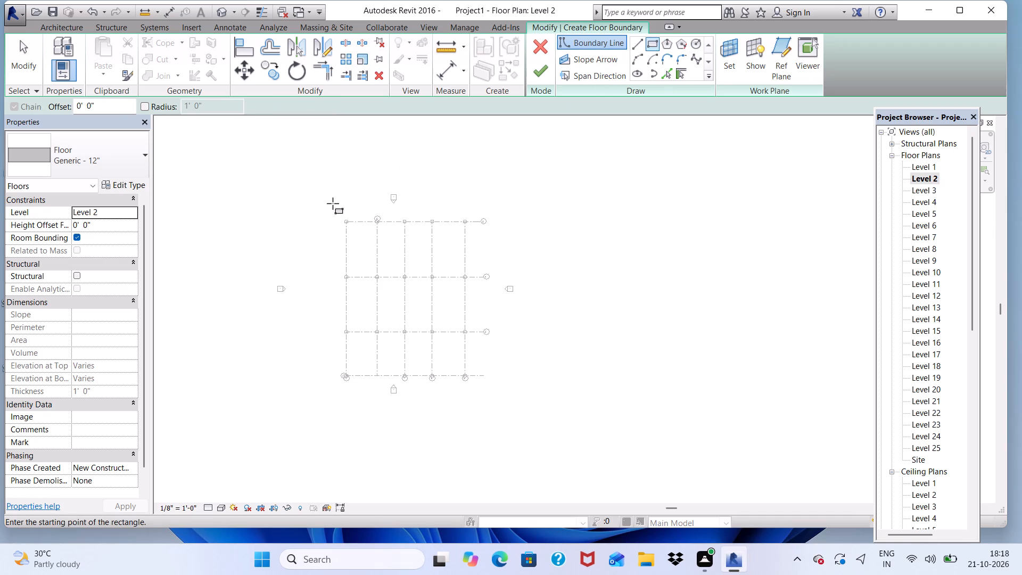
left_click(332, 204)
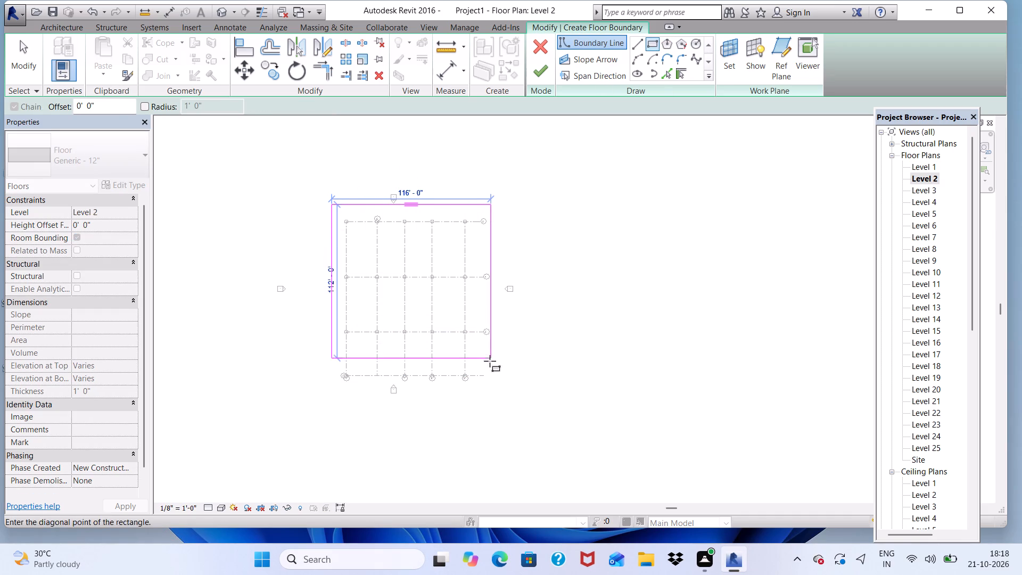
left_click(487, 393)
left_click_drag(469, 177, 502, 91)
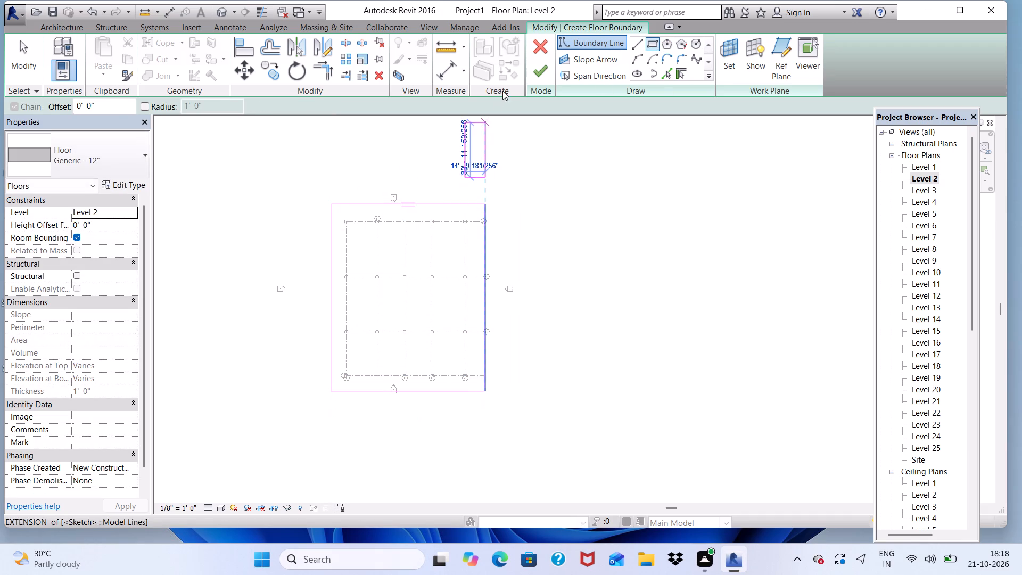
left_click_drag(502, 91, 518, 84)
left_click(540, 65)
scroll(529, 124, "down", 4)
key("space")
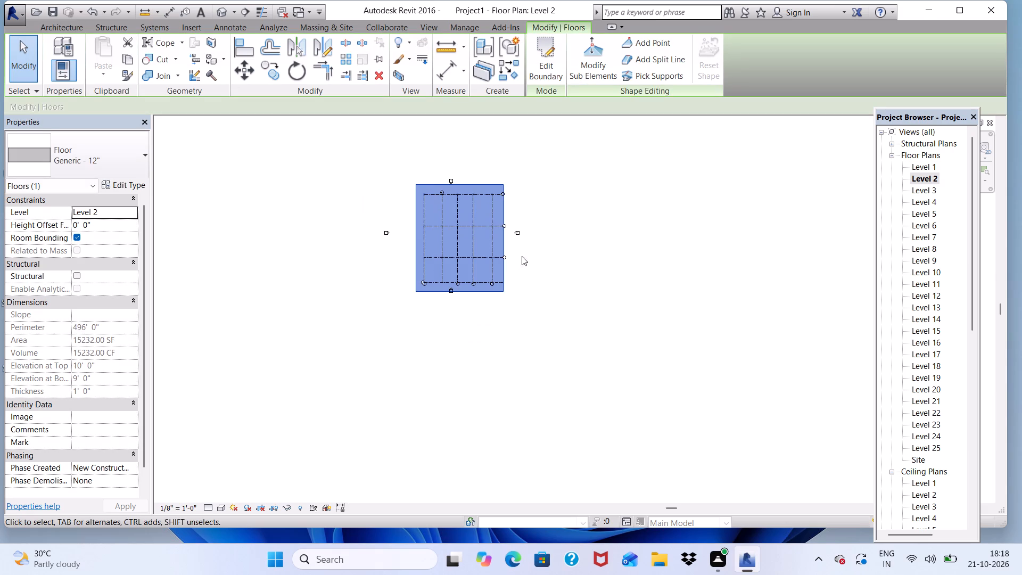
Examine the rectangular Level 2 slab and the columns beneath it from several angles in the 3D view.
left_click(220, 10)
scroll(501, 259, "up", 4)
scroll(347, 357, "up", 1)
middle_click_drag(347, 358, 348, 319, "shift")
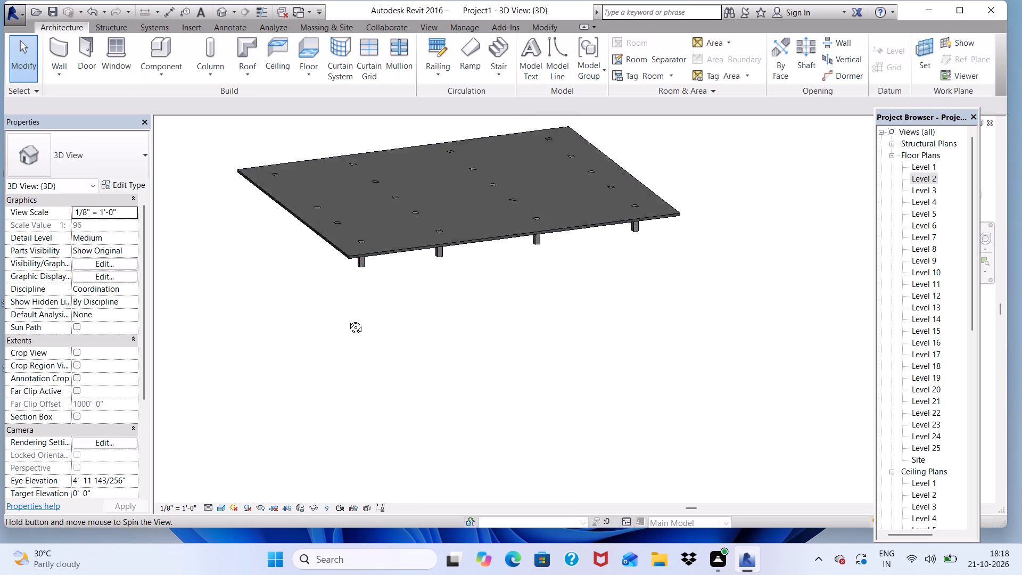
middle_click_drag(348, 319, 521, 276, "shift")
middle_click_drag(520, 276, 508, 341, "shift")
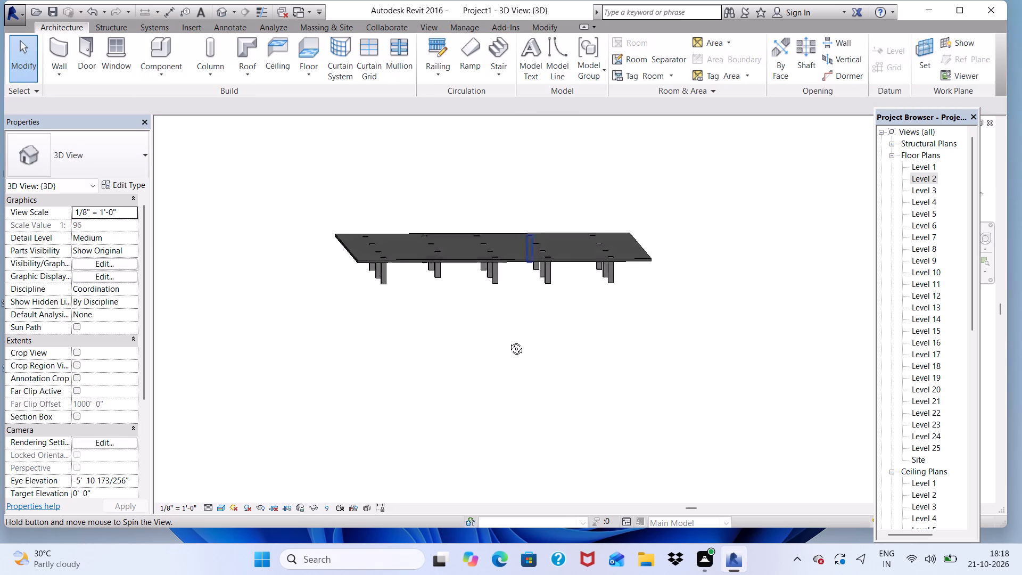
middle_click_drag(508, 341, 411, 309, "shift")
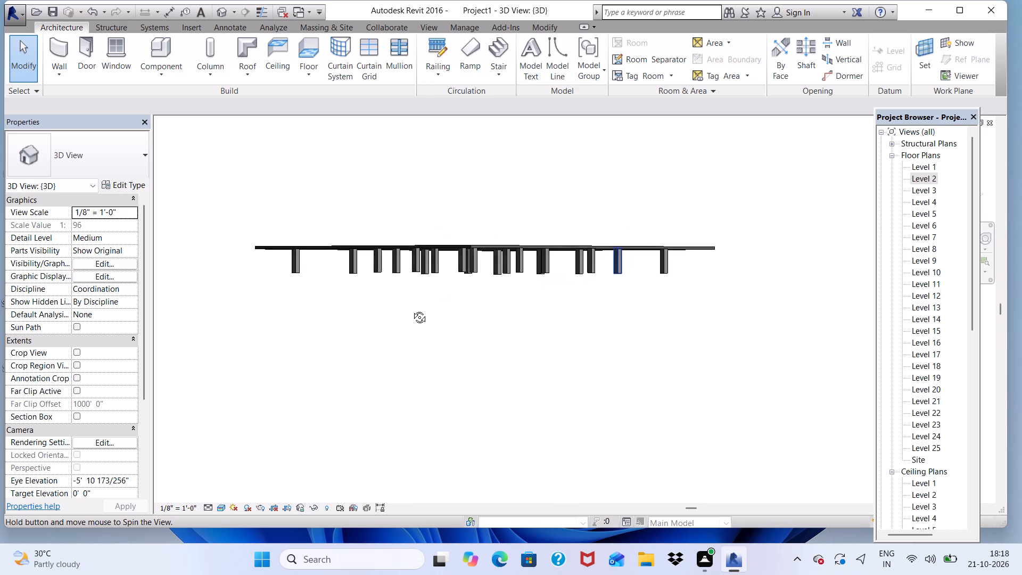
middle_click_drag(411, 309, 364, 404, "shift")
scroll(352, 283, "up", 8)
scroll(347, 262, "down", 6)
middle_click_drag(307, 287, 310, 296)
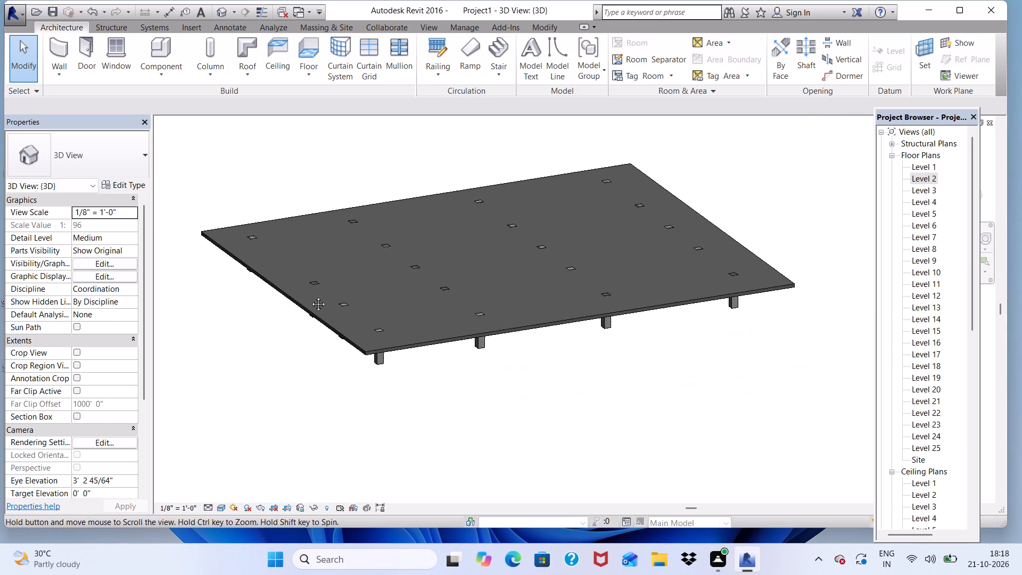
middle_click_drag(310, 296, 301, 290)
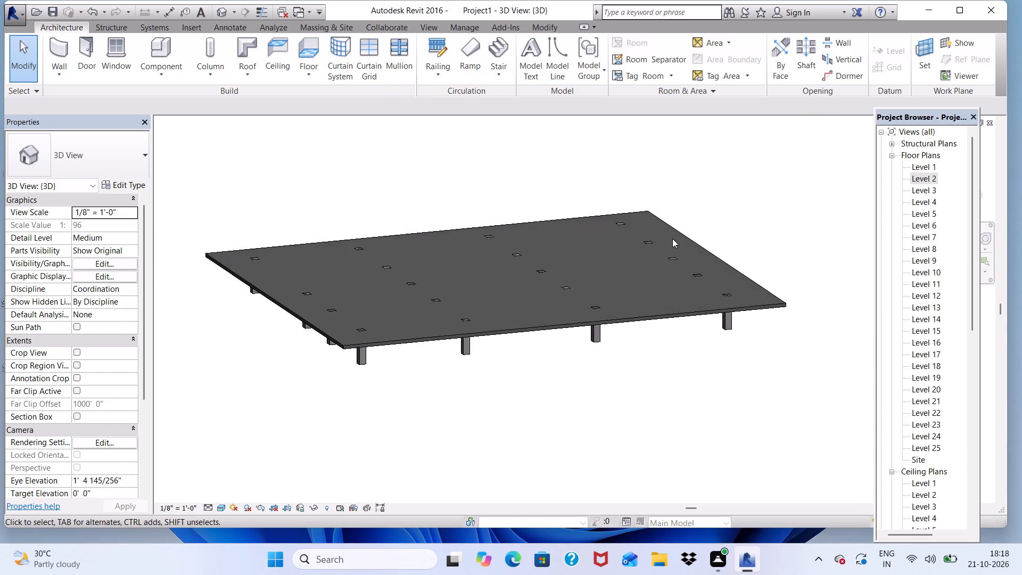
On the Level 2 floor plan, draw a rectangle of Generic - 8" walls, 10' high, from corner to corner of the floor slab.
double_click(927, 180)
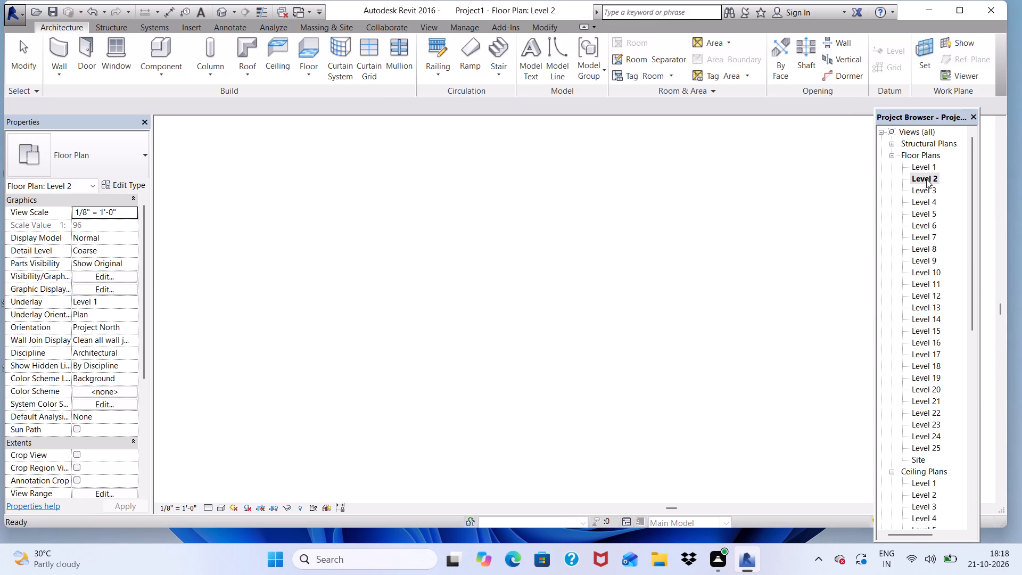
scroll(547, 212, "down", 3)
scroll(456, 212, "up", 4)
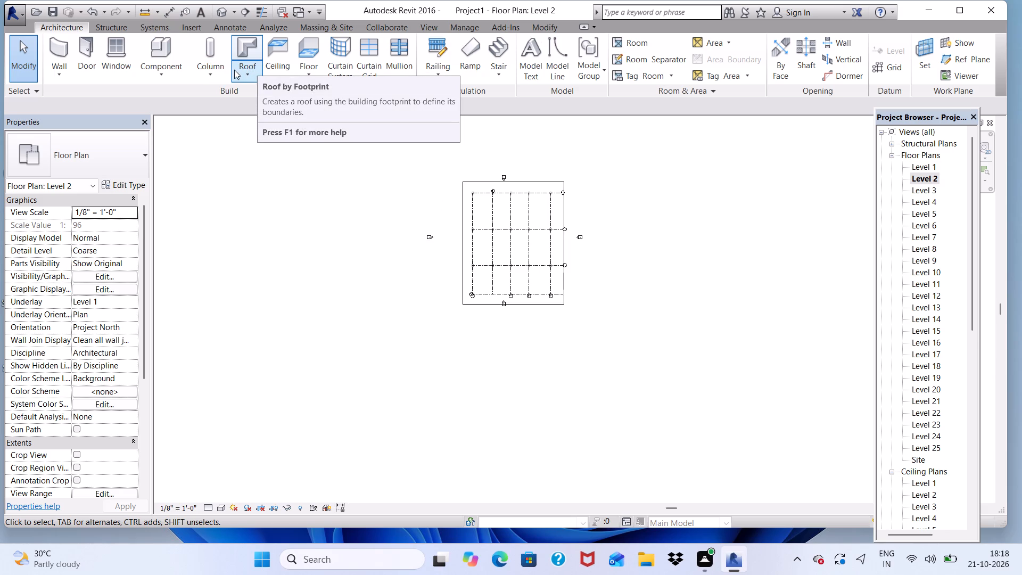
left_click(50, 40)
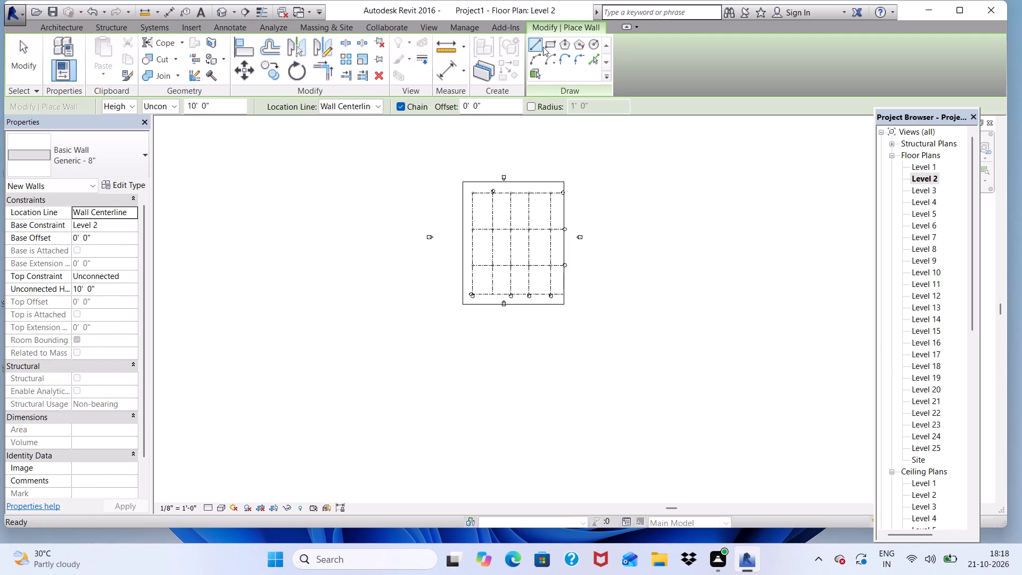
left_click(547, 46)
scroll(500, 151, "up", 3)
scroll(431, 192, "up", 6)
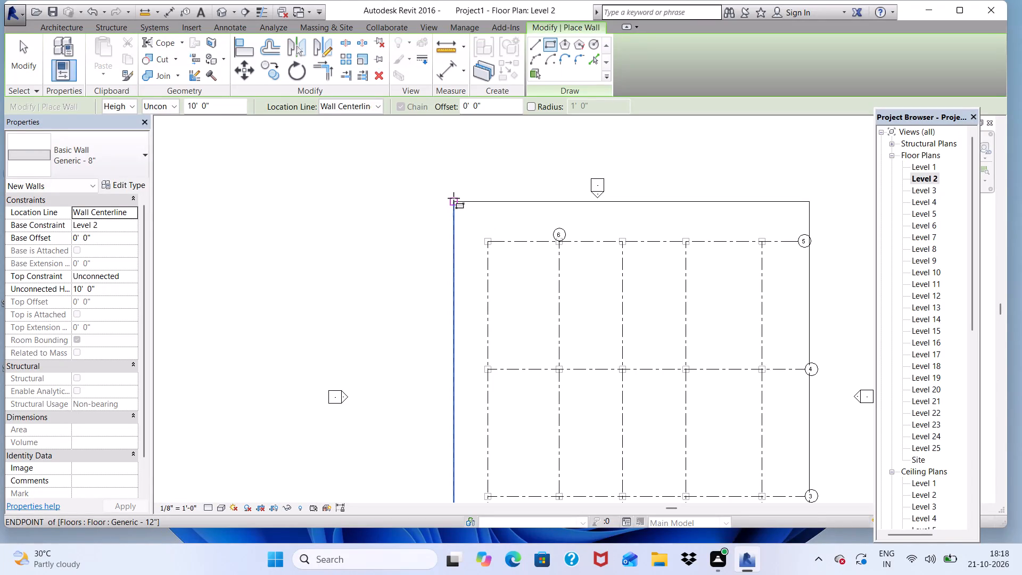
left_click(454, 201)
scroll(426, 105, "down", 5)
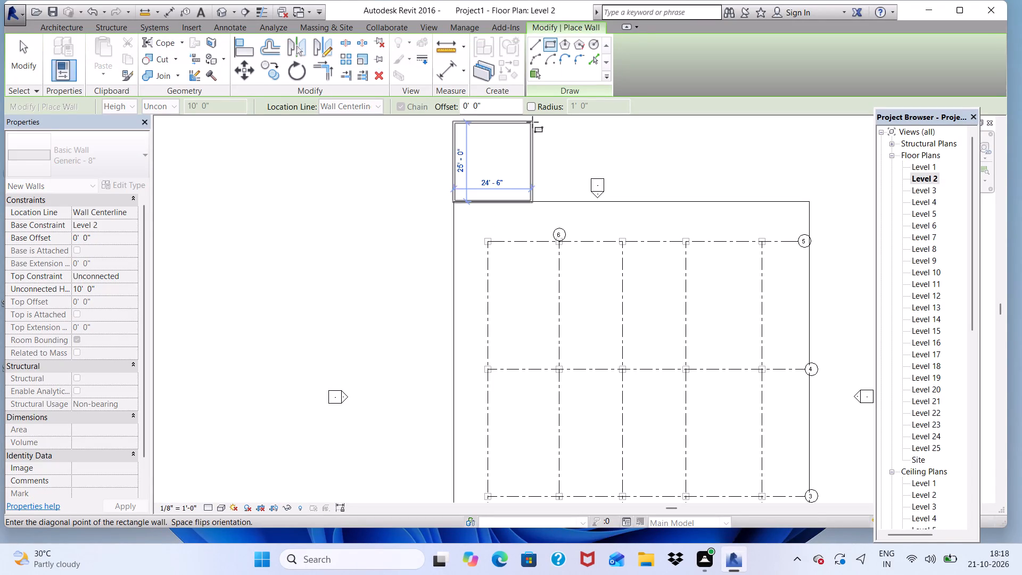
scroll(533, 135, "down", 4)
scroll(604, 162, "down", 4)
scroll(652, 351, "up", 3)
scroll(663, 301, "up", 4)
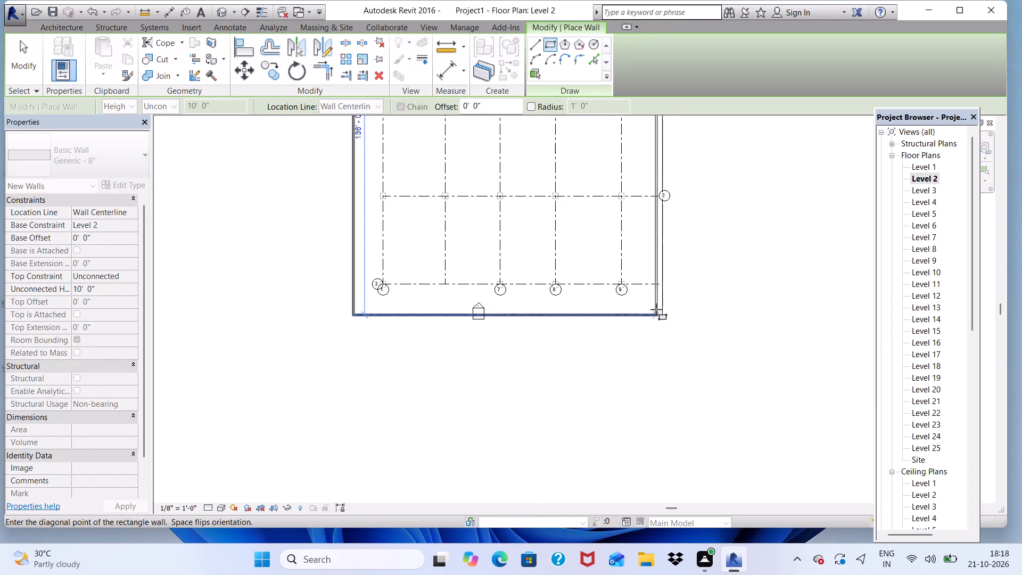
scroll(657, 311, "up", 2)
double_click(661, 313)
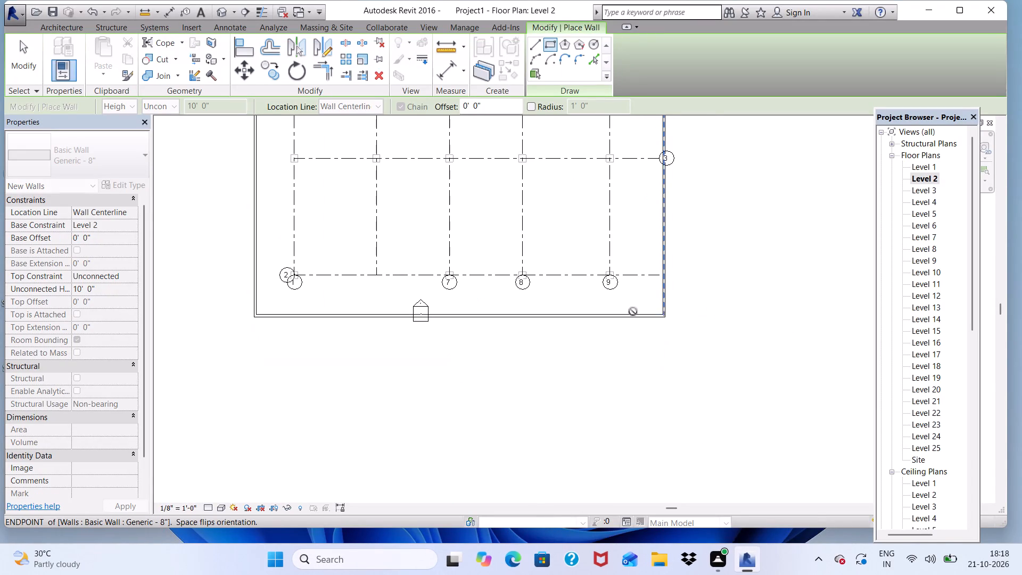
key("Escape")
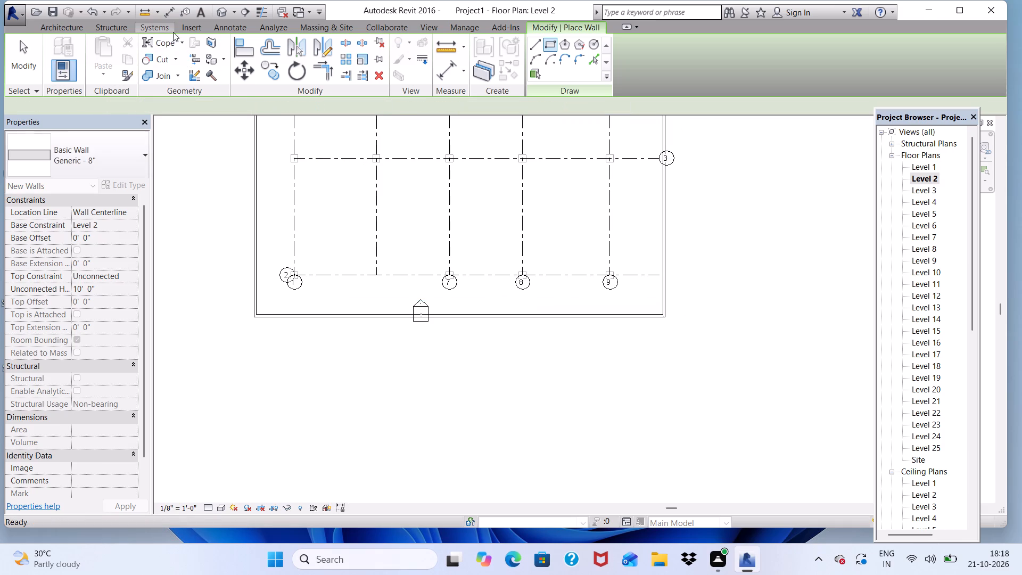
Examine the perimeter walls on the Level 2 slab from several angles in the 3D view.
left_click(220, 10)
scroll(332, 247, "down", 4)
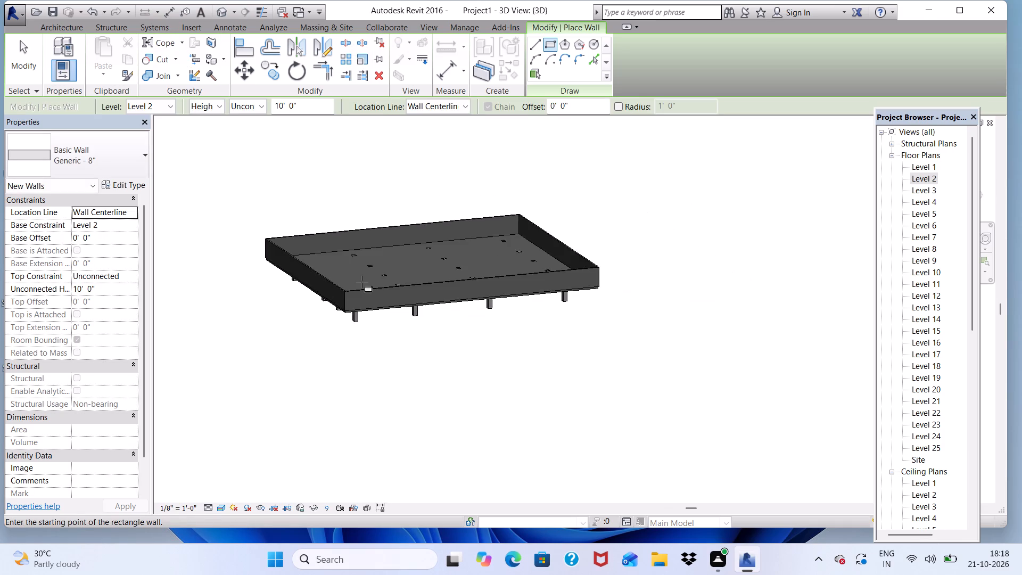
scroll(362, 283, "up", 4)
scroll(358, 291, "down", 2)
key("space")
scroll(304, 342, "up", 1)
middle_click_drag(266, 371, 266, 371, "shift")
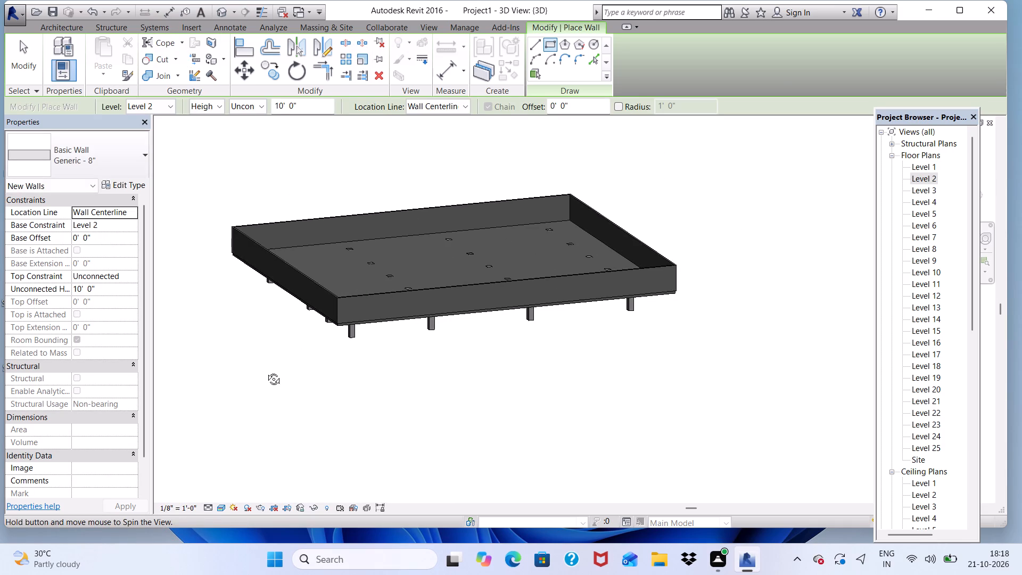
middle_click_drag(266, 371, 15, 329, "shift")
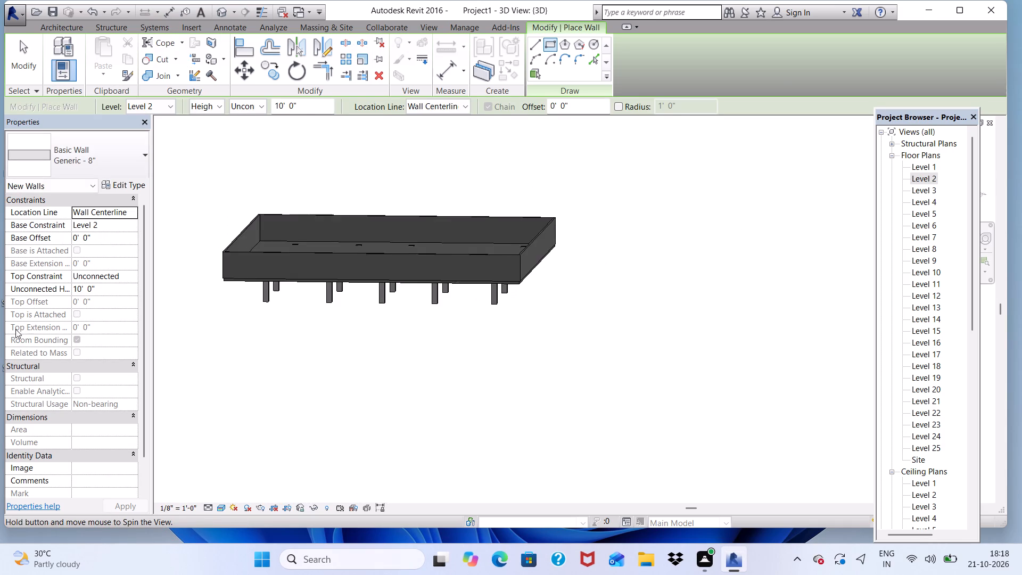
middle_click_drag(15, 329, 15, 330, "shift")
middle_click_drag(279, 323, 460, 431, "shift")
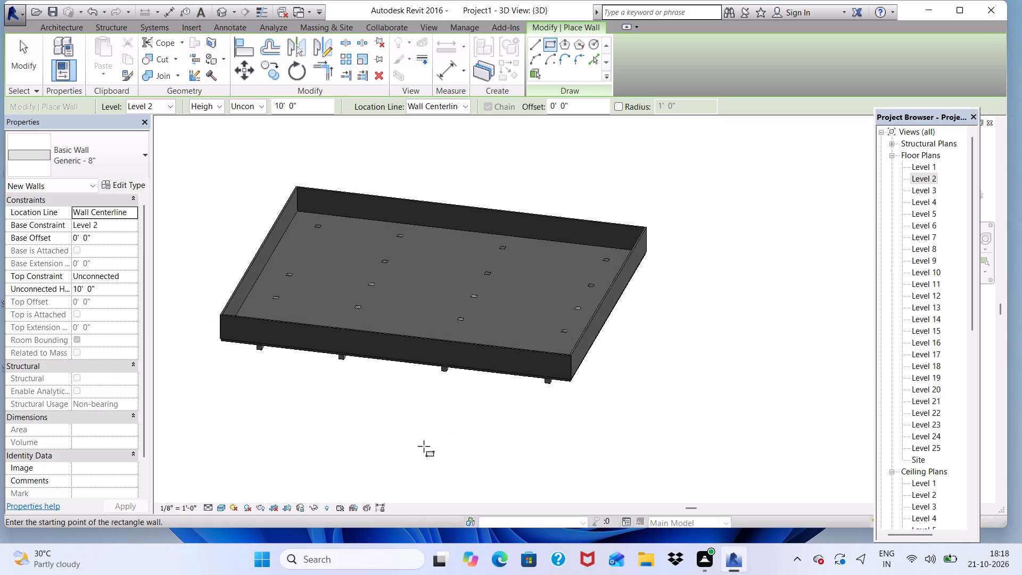
key("space")
key("Escape")
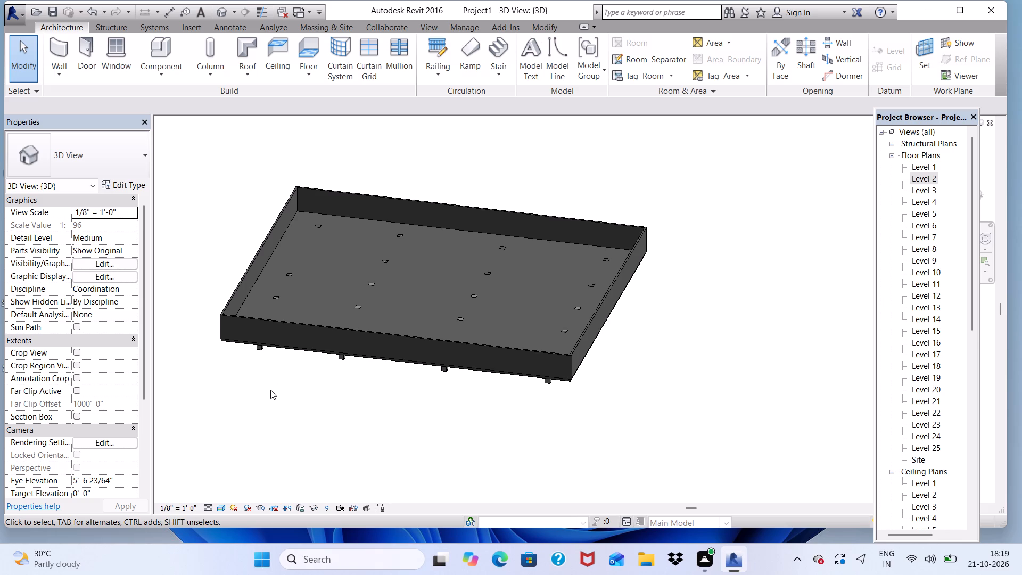
scroll(270, 390, "down", 4)
scroll(192, 438, "up", 4)
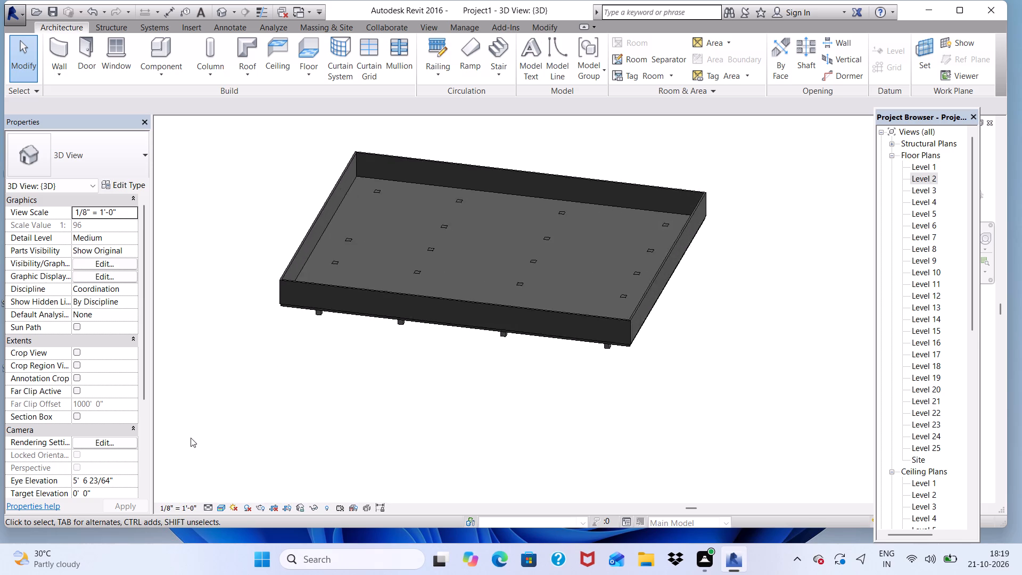
scroll(240, 425, "down", 3)
middle_click_drag(317, 427, 356, 375)
middle_click_drag(355, 400, 355, 401, "shift")
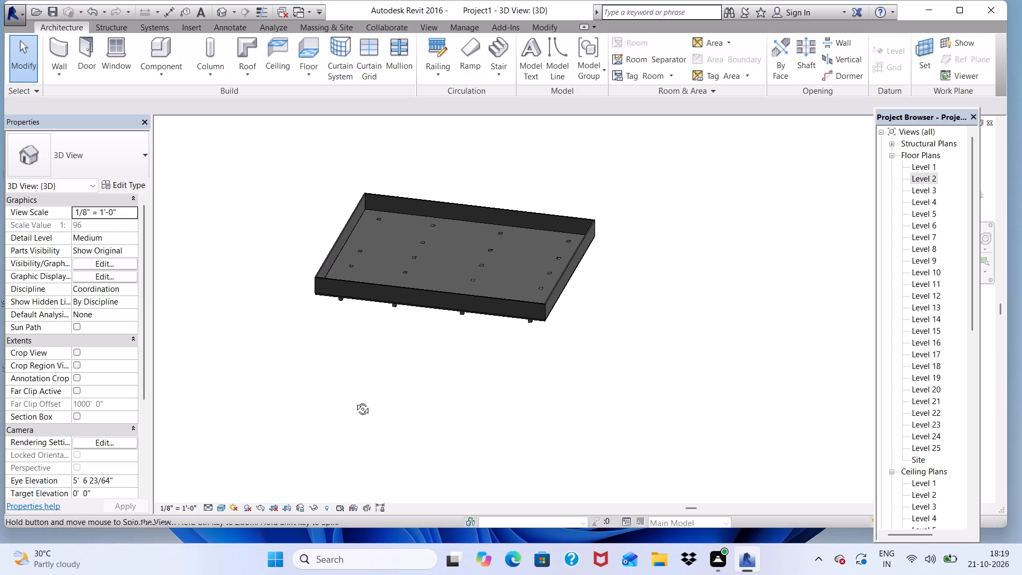
middle_click_drag(355, 401, 271, 453, "shift")
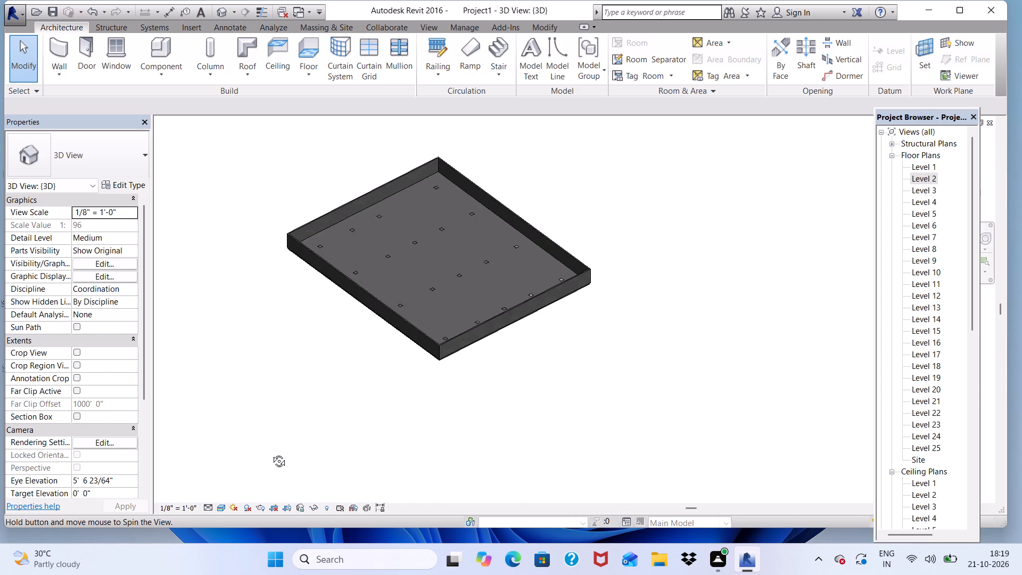
middle_click_drag(271, 453, 269, 453, "shift")
scroll(458, 172, "up", 4)
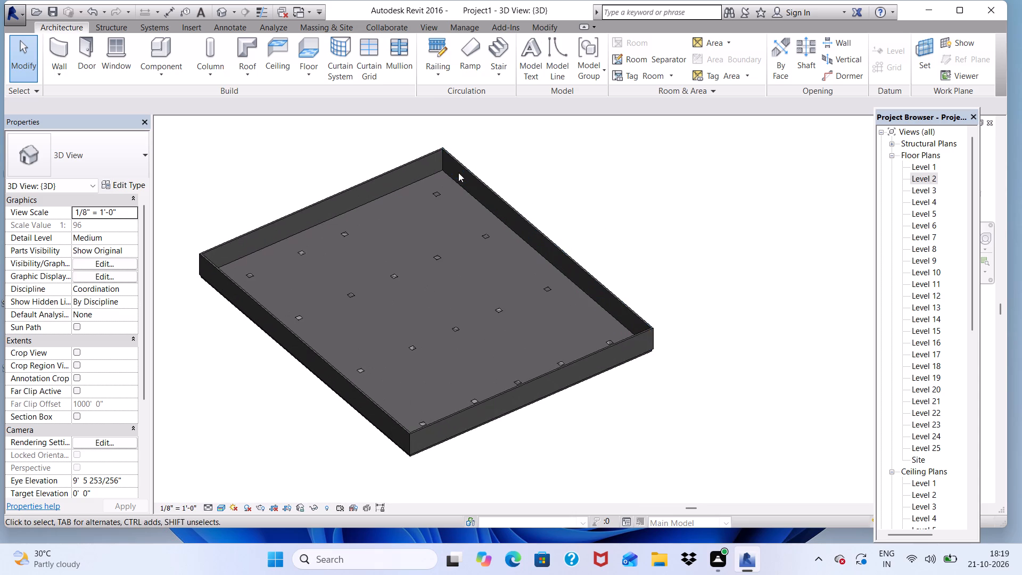
On the Level 3 floor plan, sketch a rectangular Generic - 12" floor between opposite outer corners of the Level 2 walls and finish it.
triple_click(917, 193)
scroll(397, 241, "down", 12)
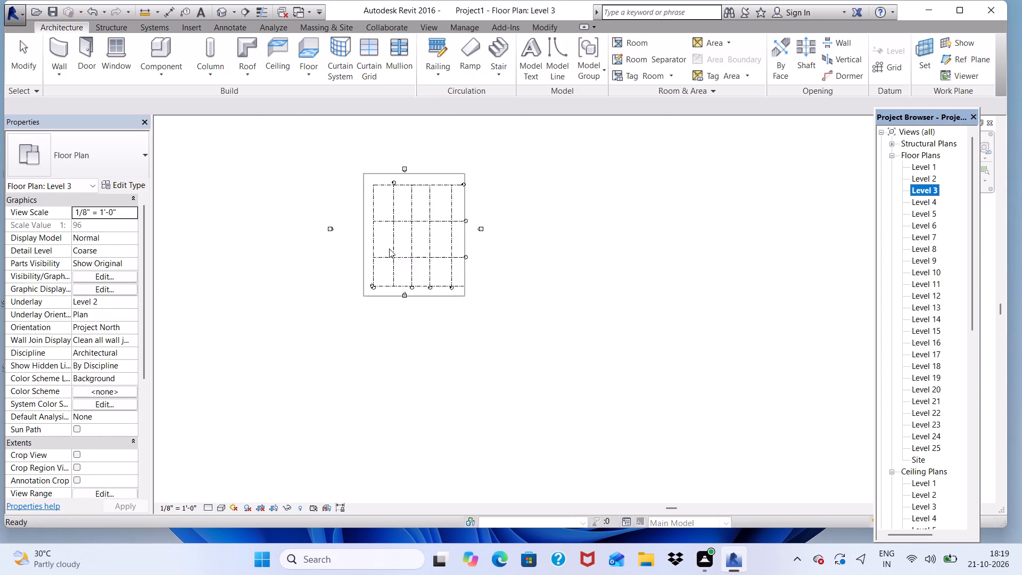
scroll(389, 249, "down", 2)
scroll(390, 215, "up", 6)
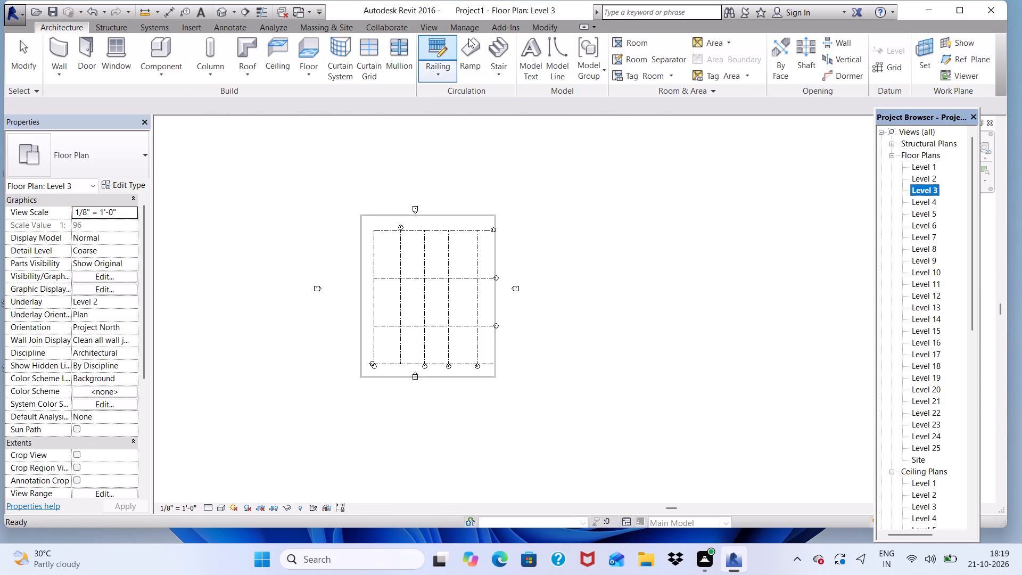
left_click(300, 53)
left_click(299, 62)
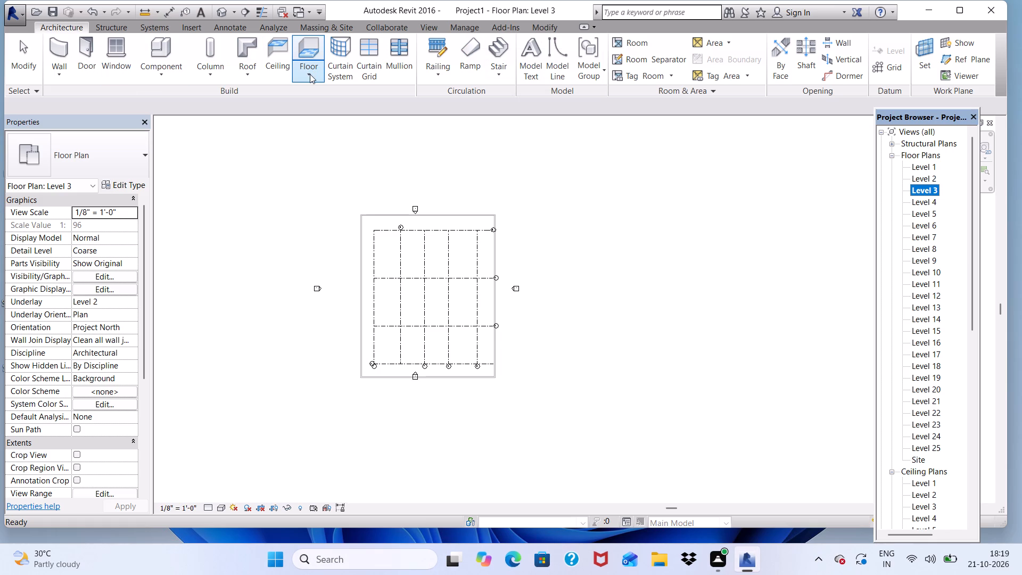
left_click(310, 74)
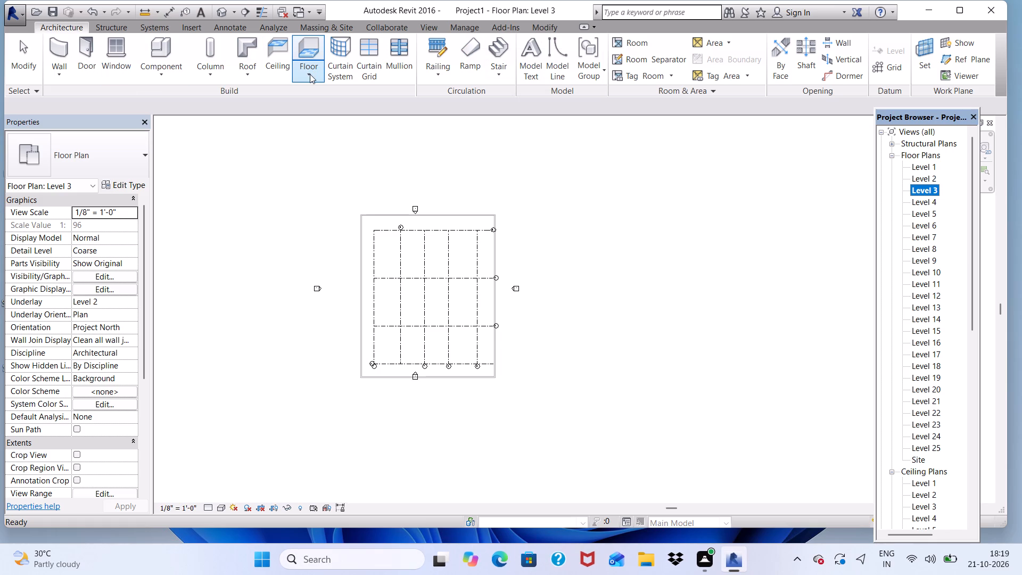
left_click(933, 187)
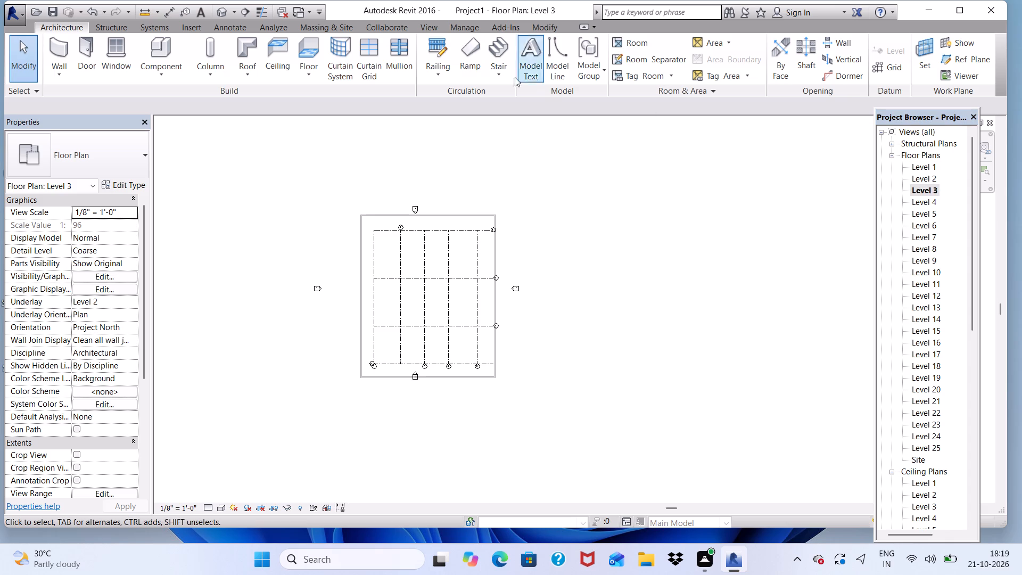
left_click(314, 55)
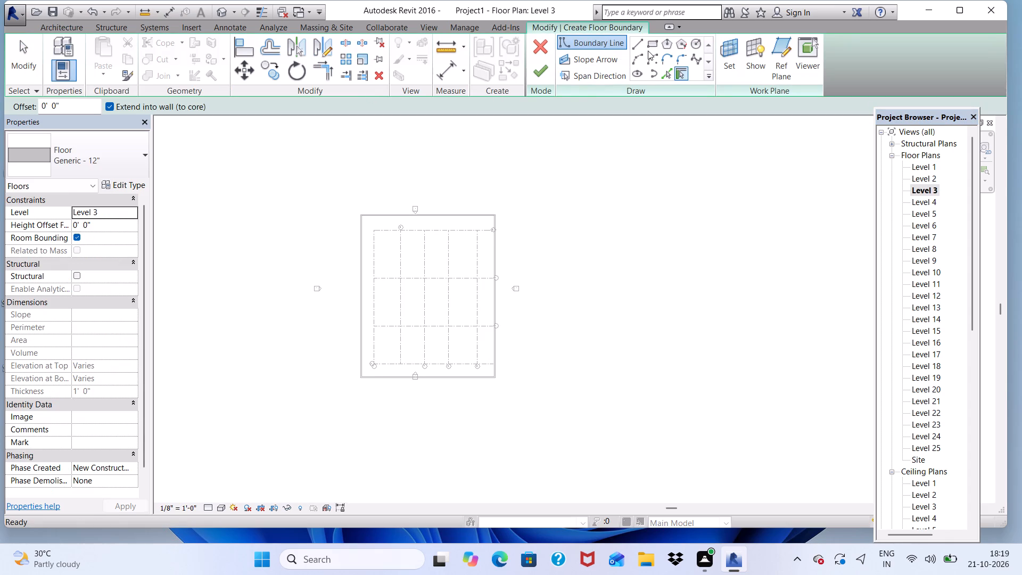
left_click(648, 45)
scroll(325, 251, "up", 9)
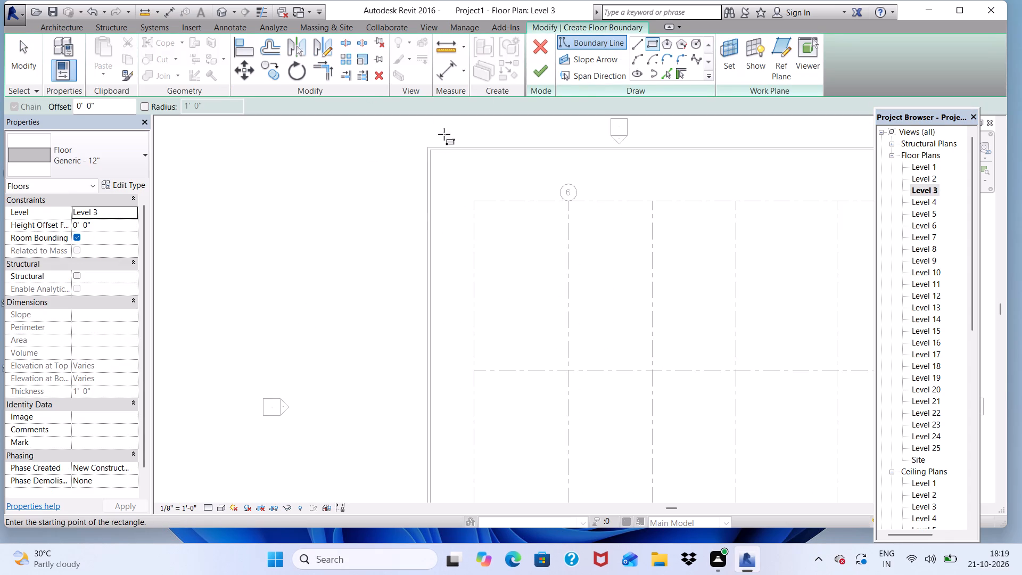
scroll(427, 126, "up", 9)
scroll(432, 176, "up", 2)
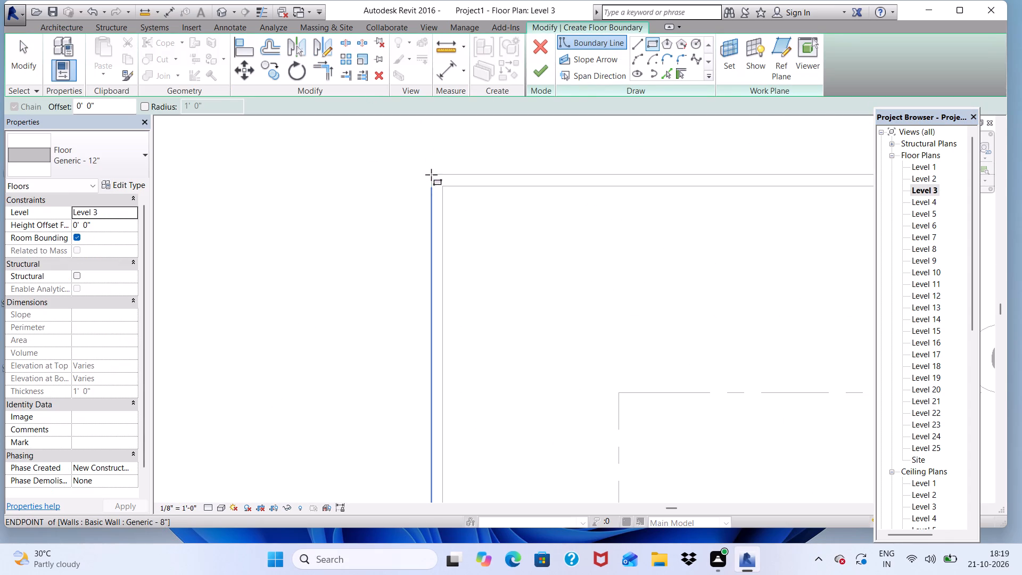
scroll(431, 175, "up", 3)
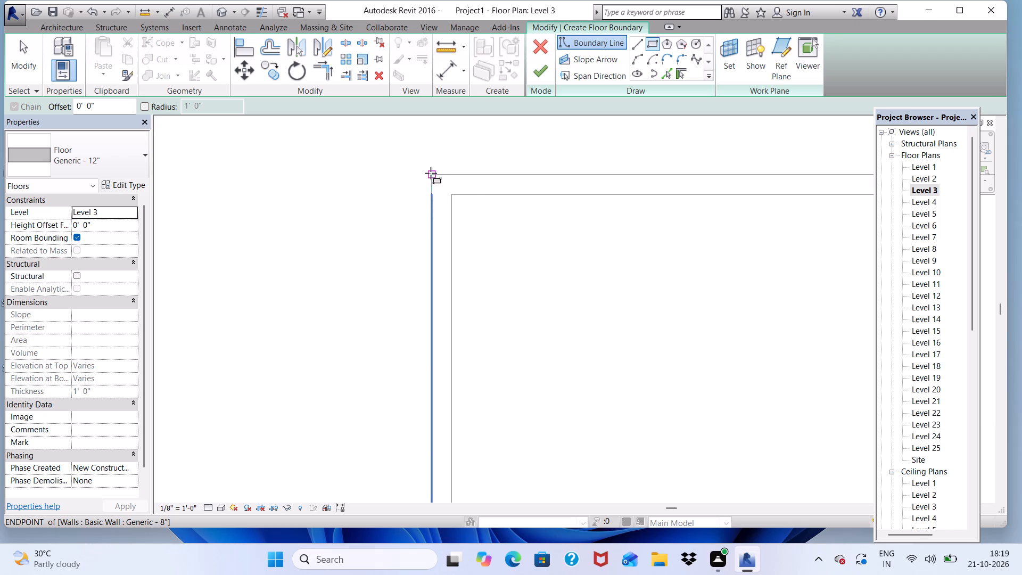
left_click(431, 173)
scroll(390, 210, "down", 4)
scroll(356, 146, "down", 11)
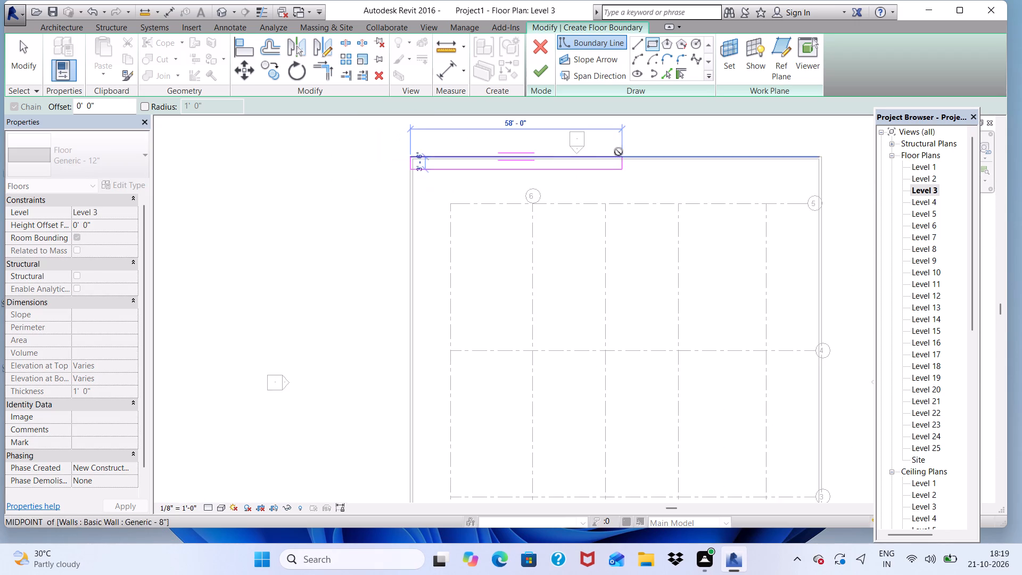
scroll(619, 152, "down", 8)
scroll(699, 358, "up", 9)
scroll(762, 372, "up", 8)
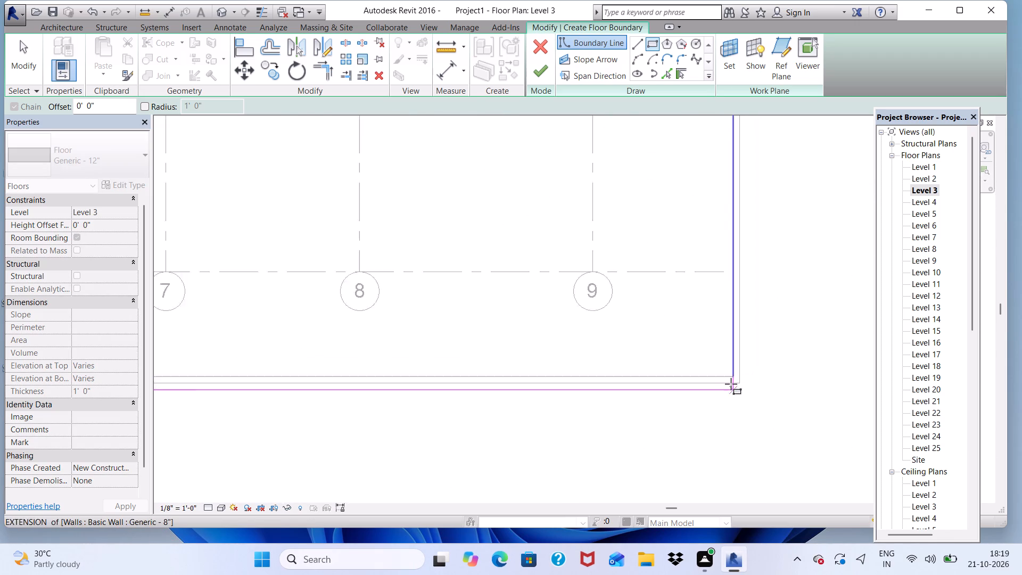
scroll(731, 384, "up", 5)
left_click(744, 381)
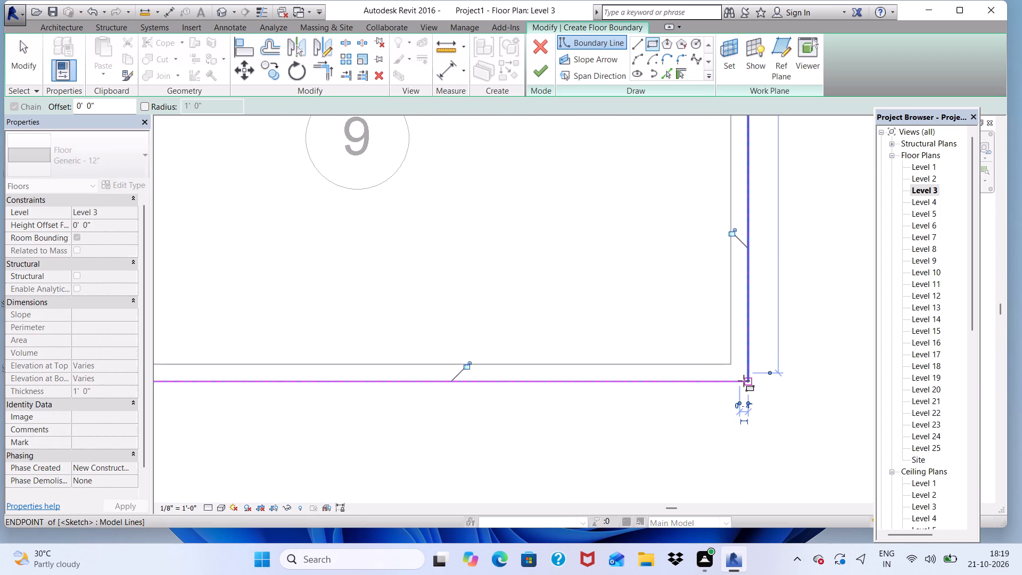
left_click(540, 67)
scroll(528, 170, "down", 20)
scroll(528, 170, "down", 2)
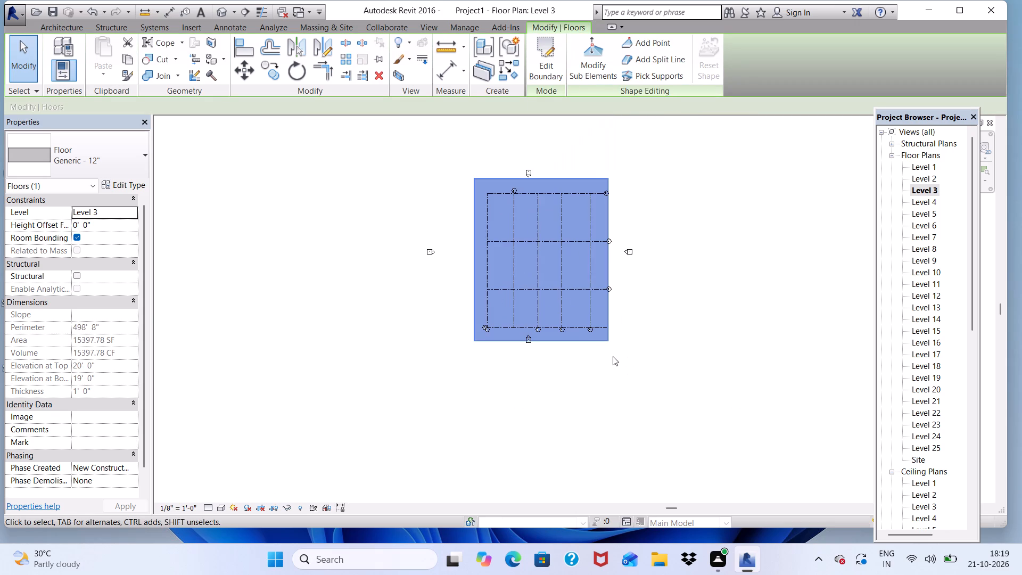
Examine the Level 3 slab on top of the Level 2 walls from several angles in the 3D view.
double_click(220, 10)
scroll(380, 456, "up", 3)
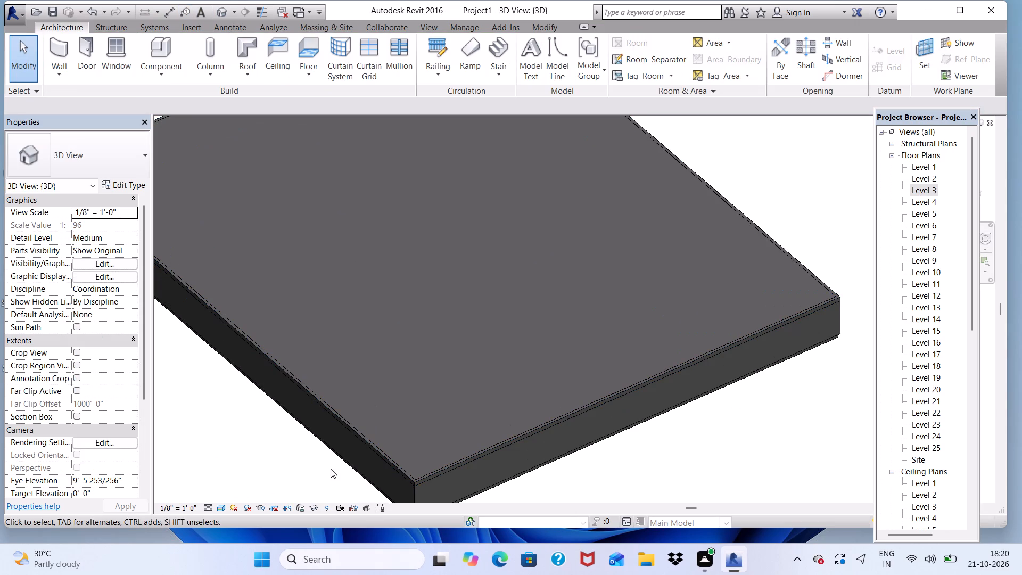
middle_click_drag(325, 472, 523, 281, "shift")
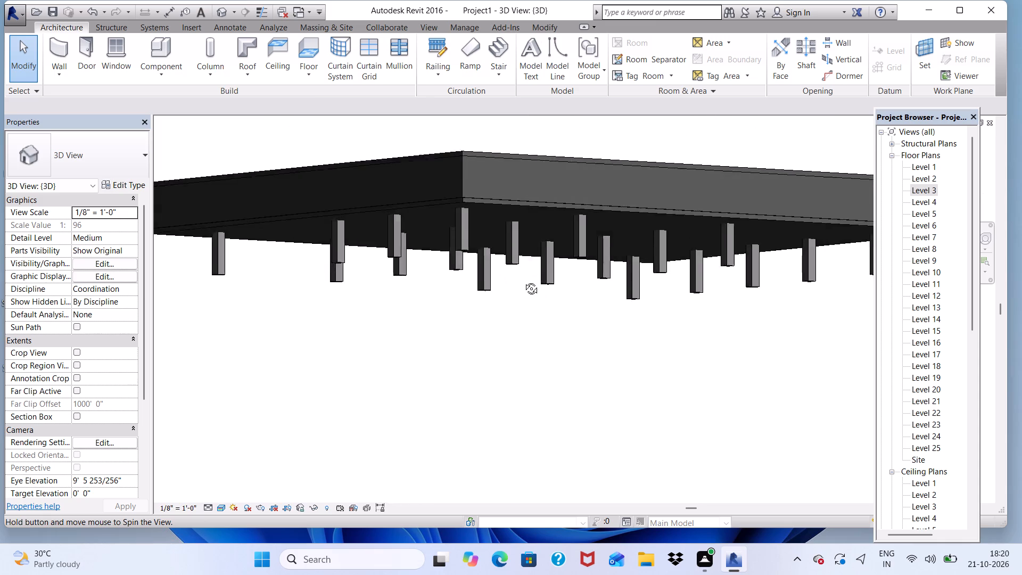
middle_click_drag(523, 281, 68, 406, "shift")
scroll(173, 314, "up", 2)
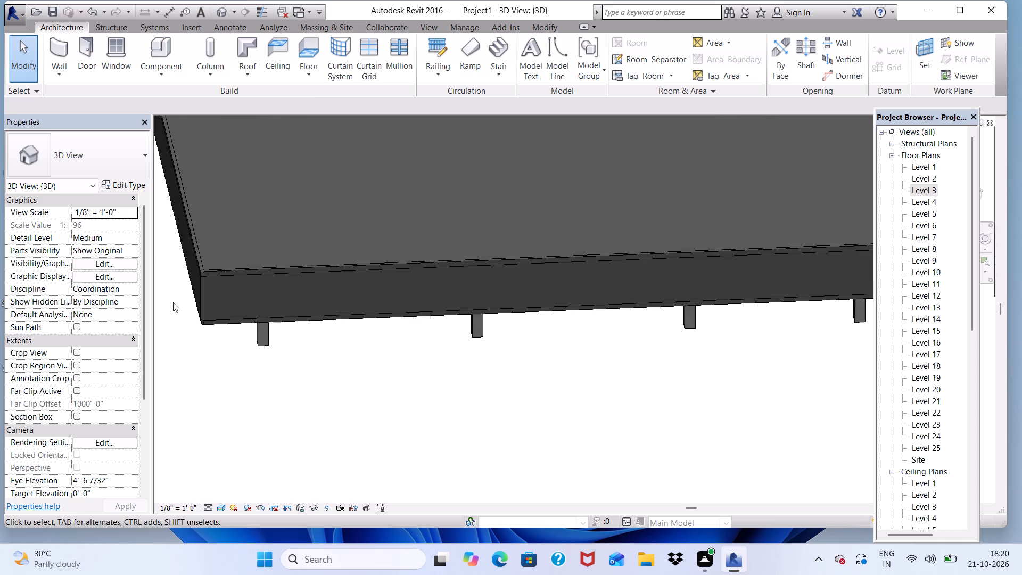
scroll(173, 302, "up", 6)
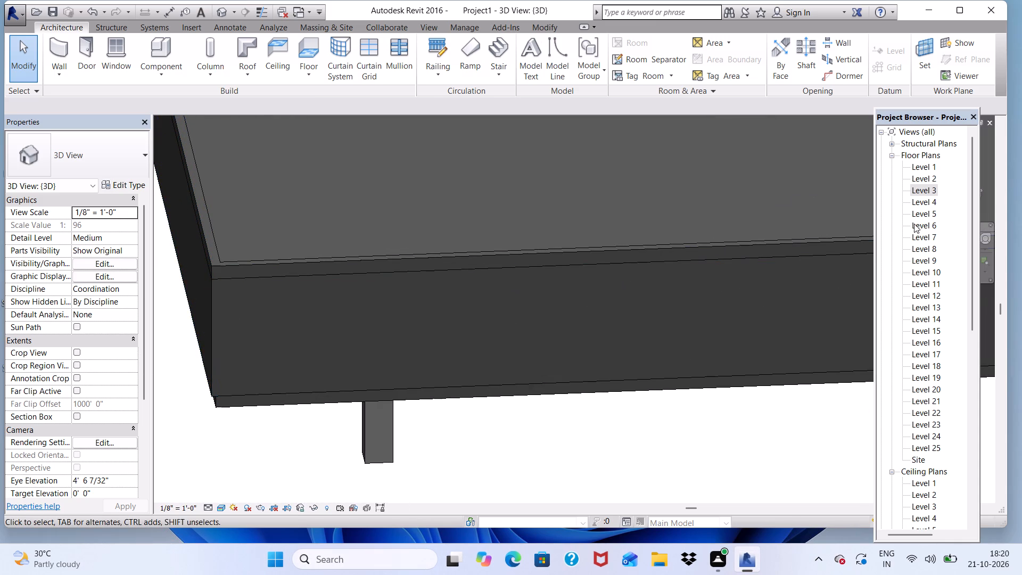
Open the Level 3 floor plan.
double_click(927, 192)
scroll(806, 244, "down", 4)
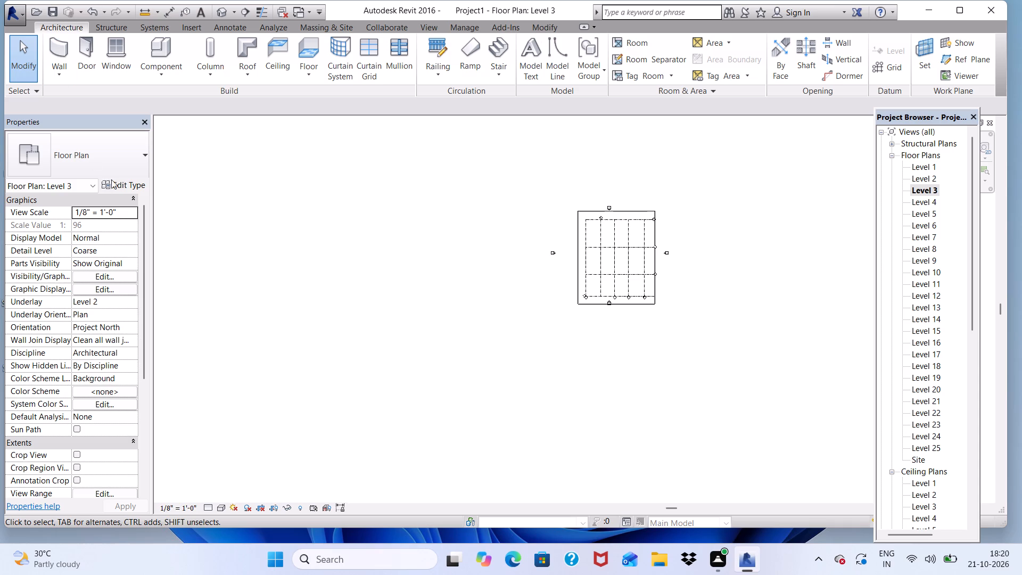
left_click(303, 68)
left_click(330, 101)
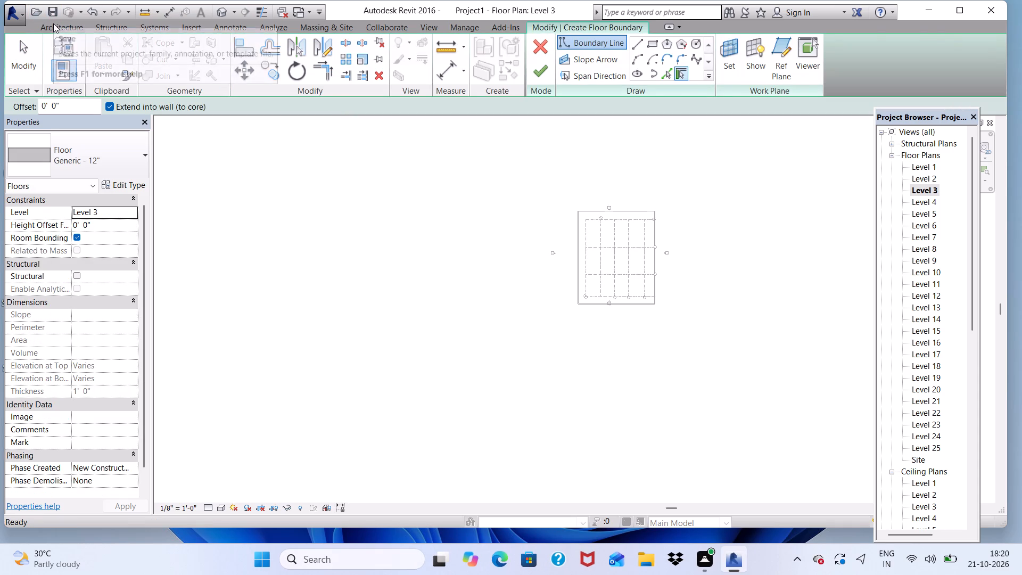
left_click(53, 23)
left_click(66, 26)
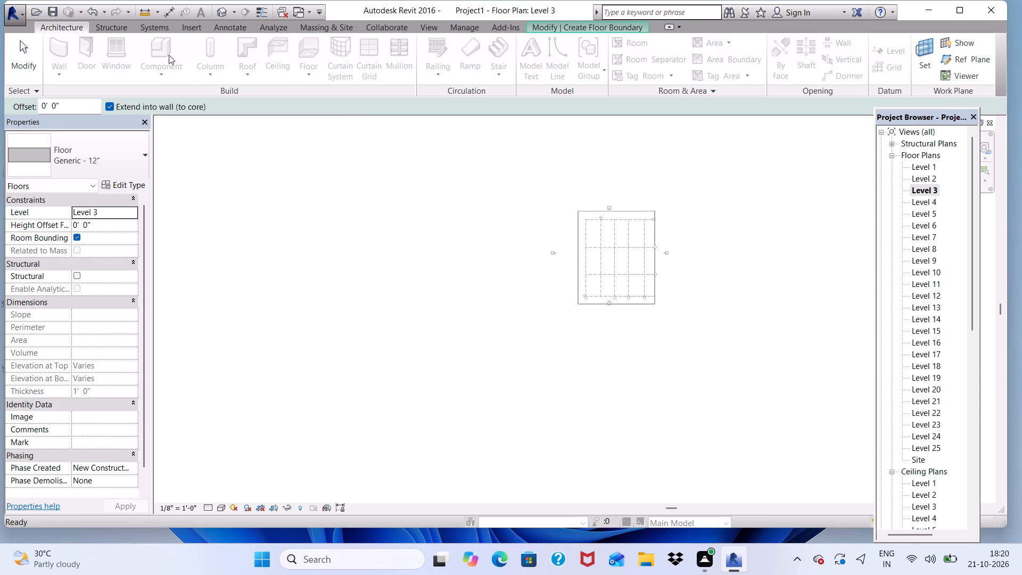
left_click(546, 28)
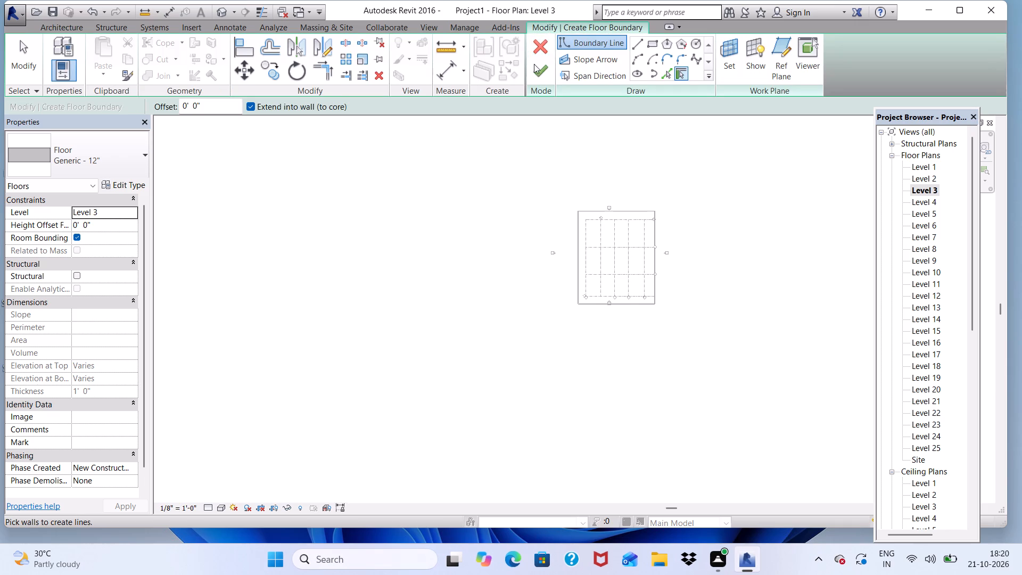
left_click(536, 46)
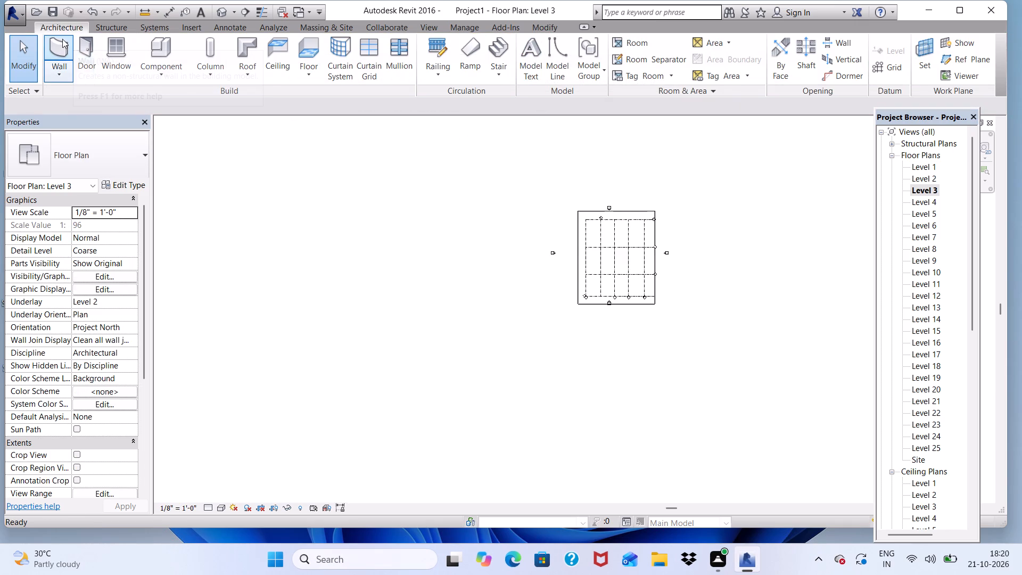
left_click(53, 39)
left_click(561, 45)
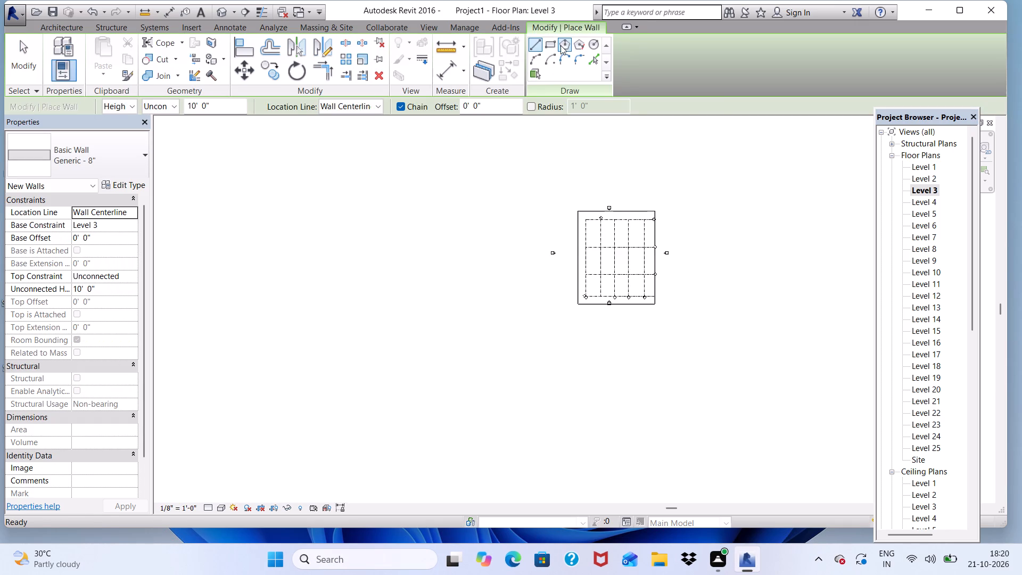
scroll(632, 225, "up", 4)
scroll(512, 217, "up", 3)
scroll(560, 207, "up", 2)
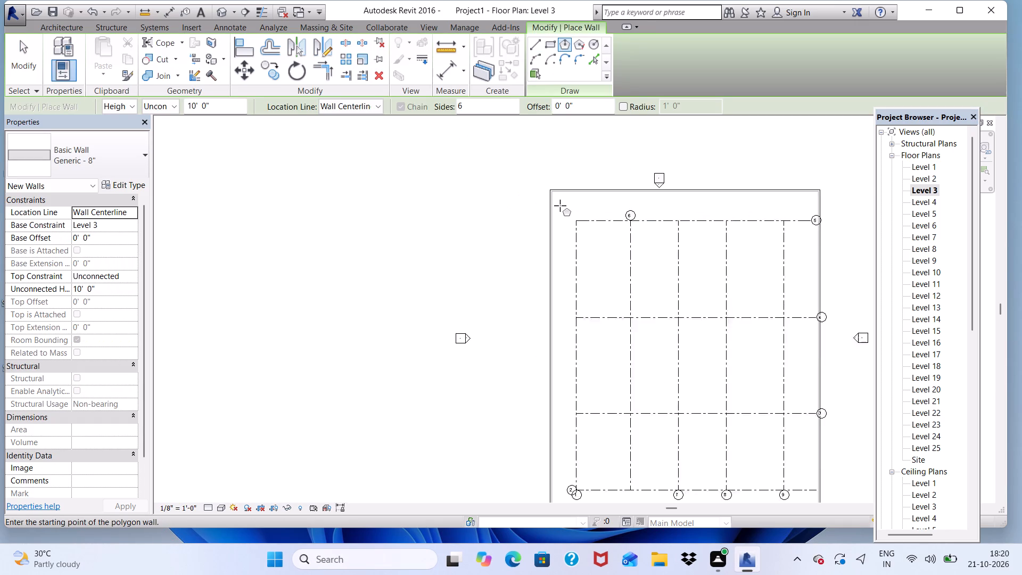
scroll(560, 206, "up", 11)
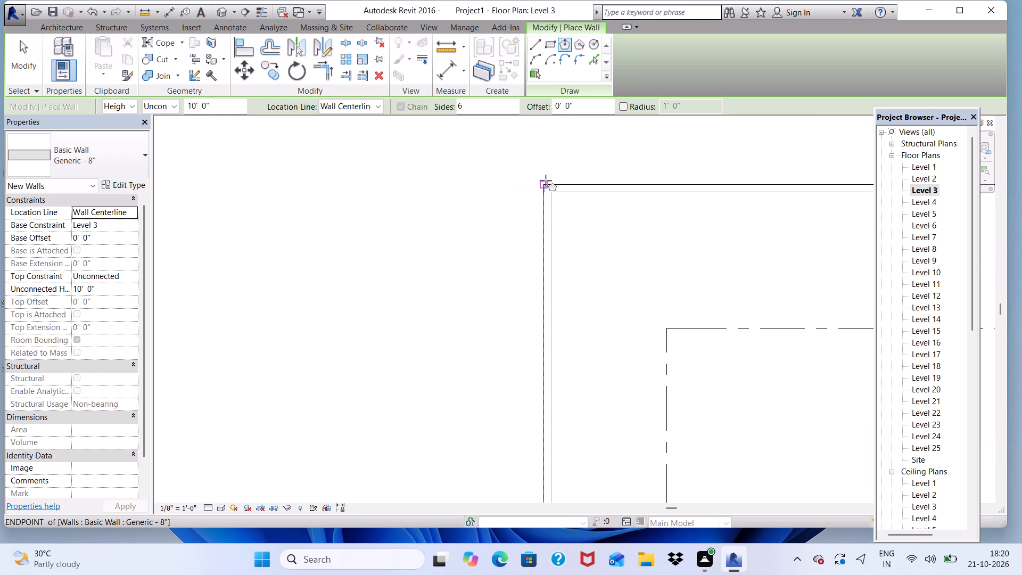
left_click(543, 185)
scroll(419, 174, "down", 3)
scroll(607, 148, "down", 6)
Draw a rectangle of Generic - 8" walls, 10' high, on Level 3 from corner to corner of the floor slab.
left_click(551, 44)
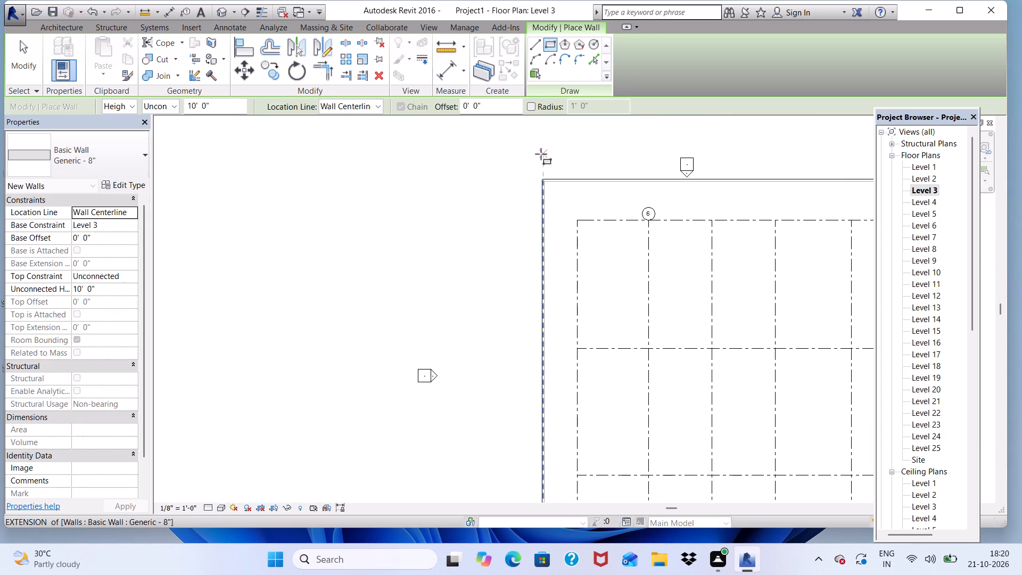
scroll(541, 154, "up", 7)
scroll(543, 223, "up", 7)
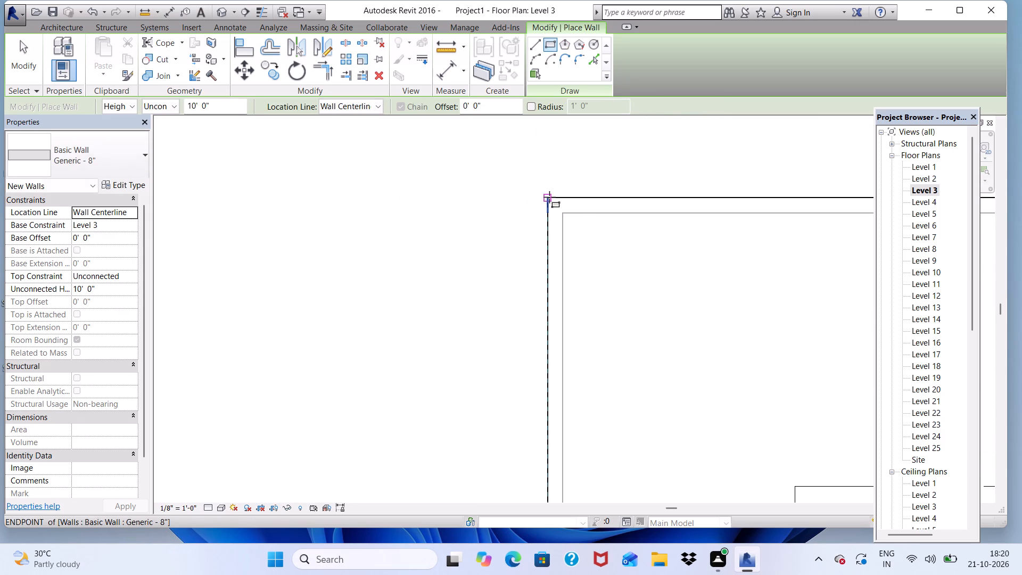
left_click(548, 197)
scroll(491, 196, "down", 14)
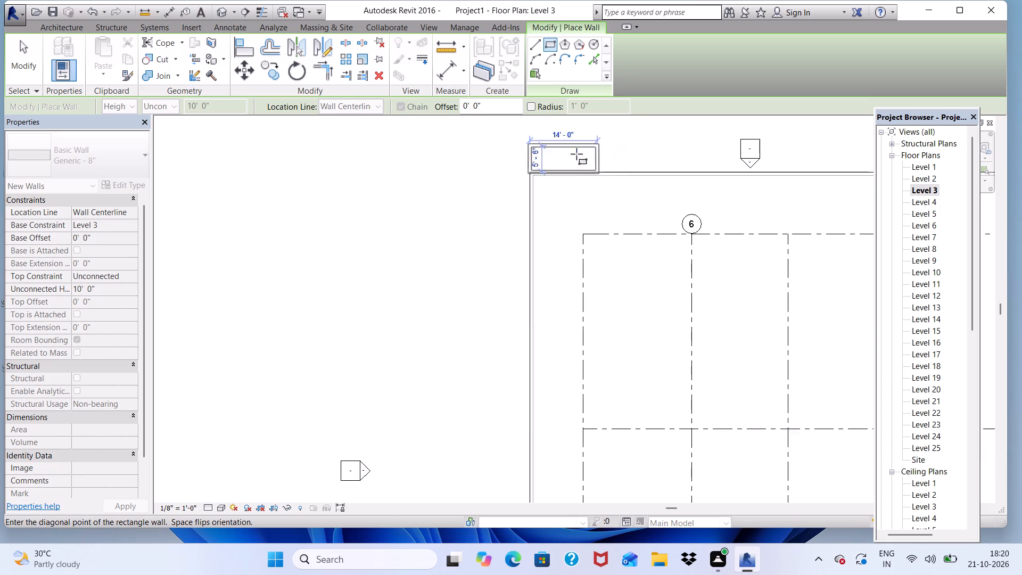
scroll(576, 154, "down", 8)
scroll(662, 311, "up", 18)
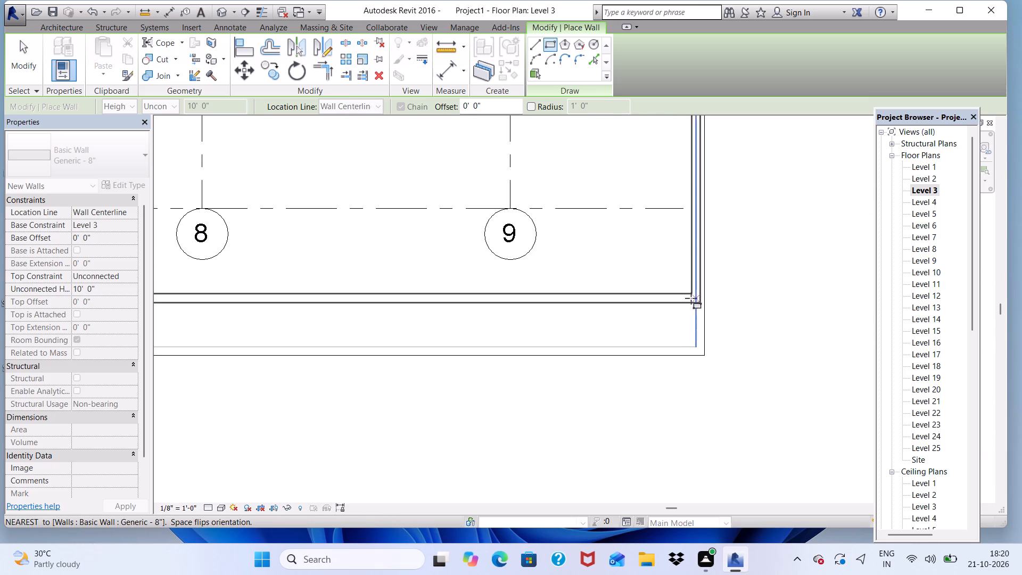
scroll(706, 352, "up", 8)
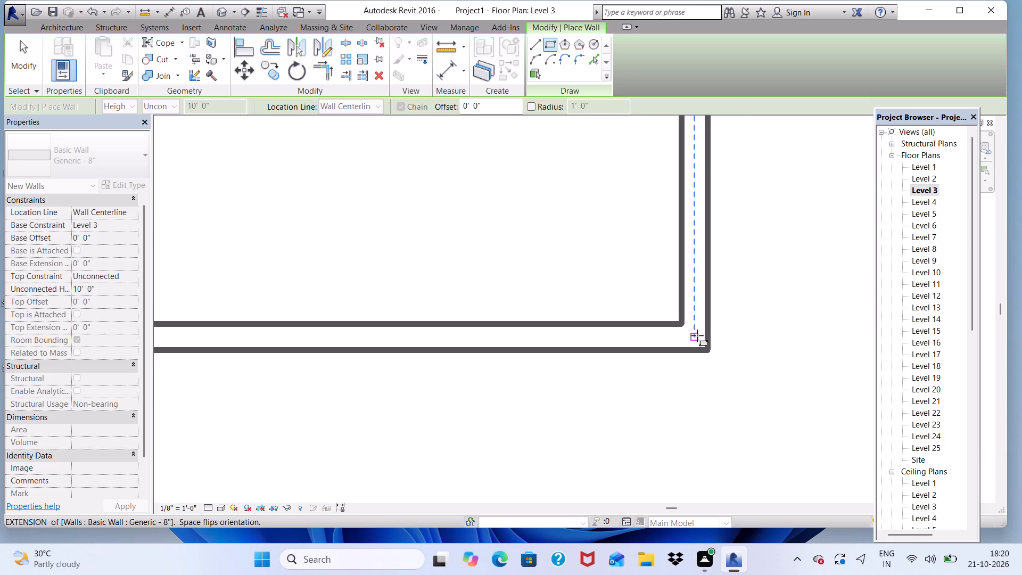
left_click(696, 335)
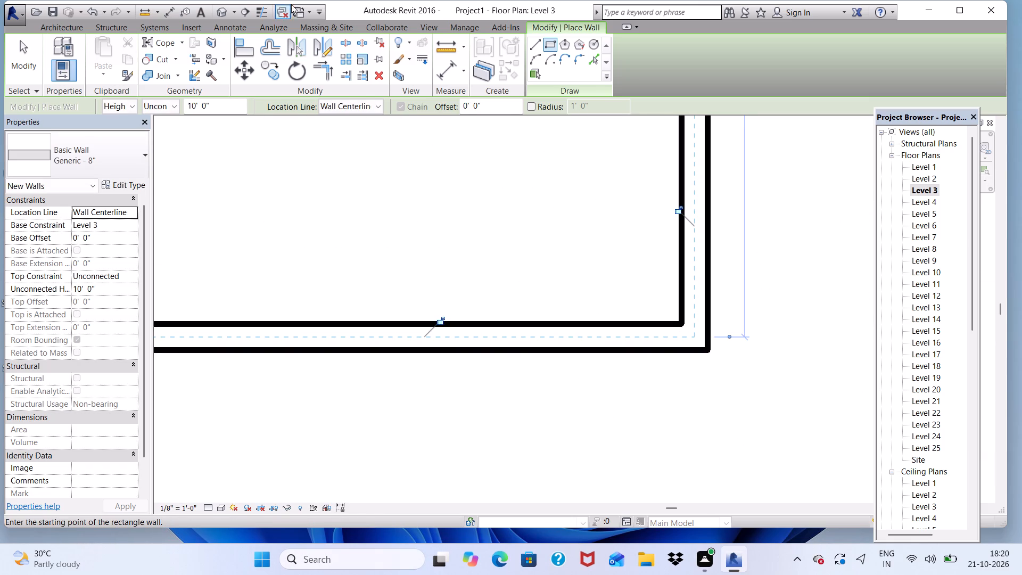
Examine the stacked perimeter walls on Levels 2 and 3 and the columns beneath from several angles in the 3D view.
left_click(220, 11)
scroll(365, 252, "down", 6)
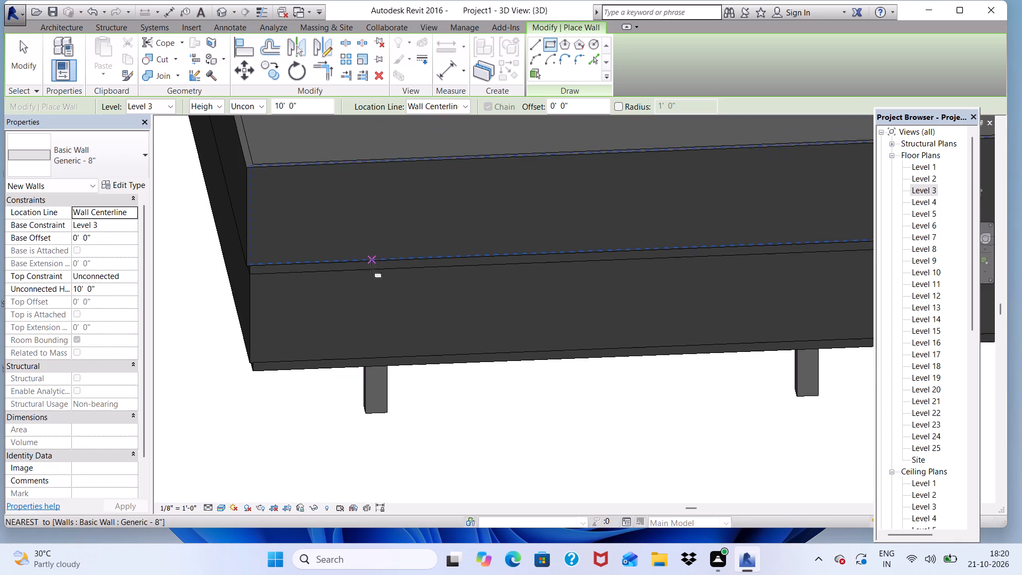
scroll(372, 268, "down", 7)
scroll(428, 330, "down", 1)
middle_click_drag(430, 332, 432, 315)
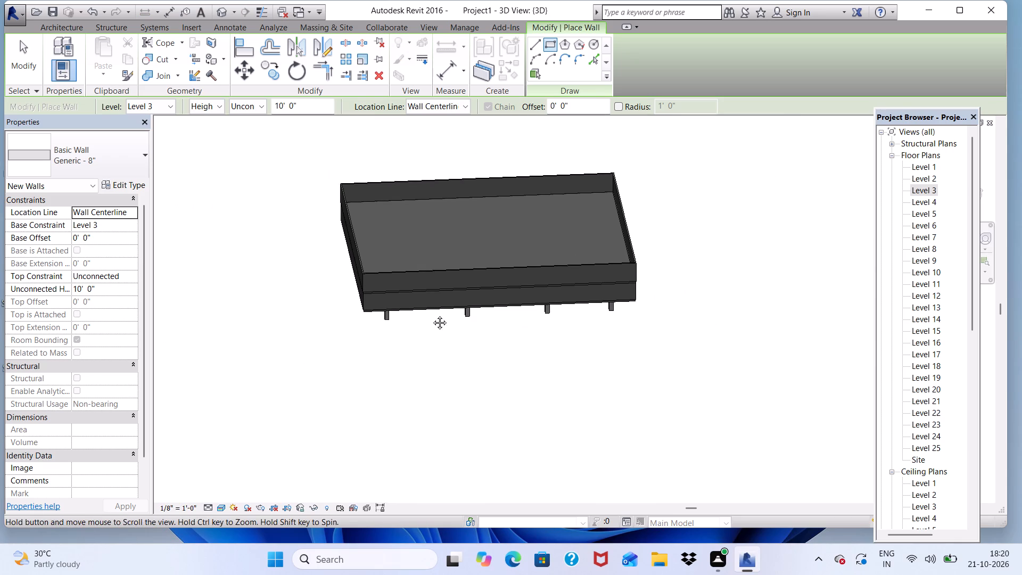
middle_click_drag(432, 315, 452, 274)
key("space")
middle_click_drag(428, 314, 646, 157)
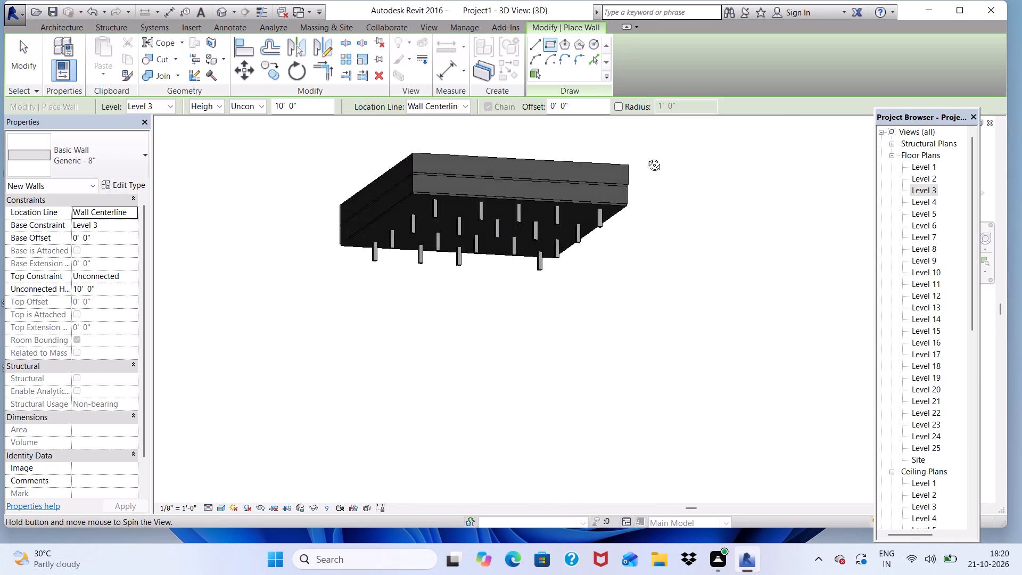
middle_click_drag(646, 157, 578, 222)
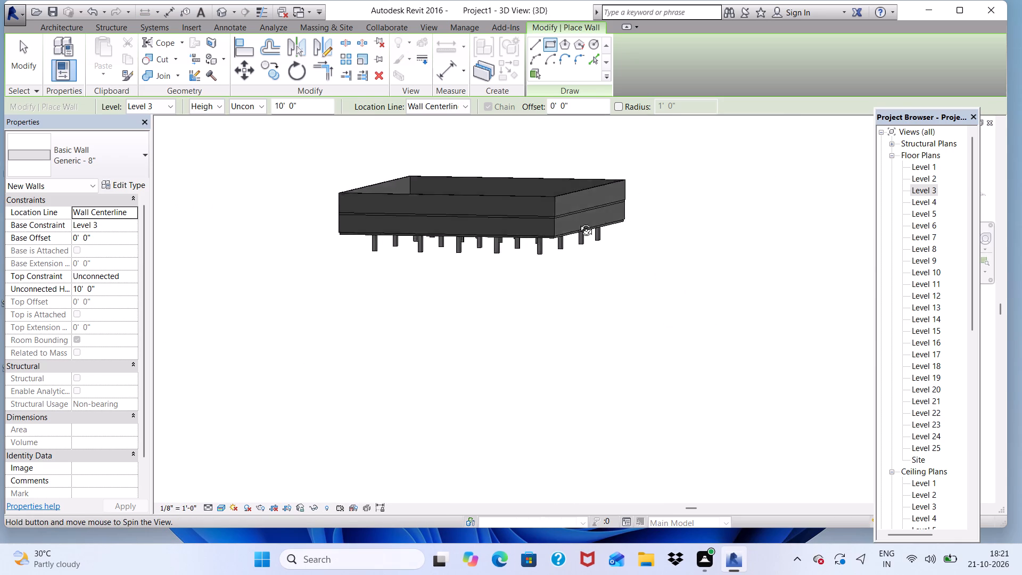
Exit wall placement and examine the stacked Level 2 and Level 3 perimeter walls from several angles in 3D.
middle_click_drag(578, 222, 426, 339)
key("space")
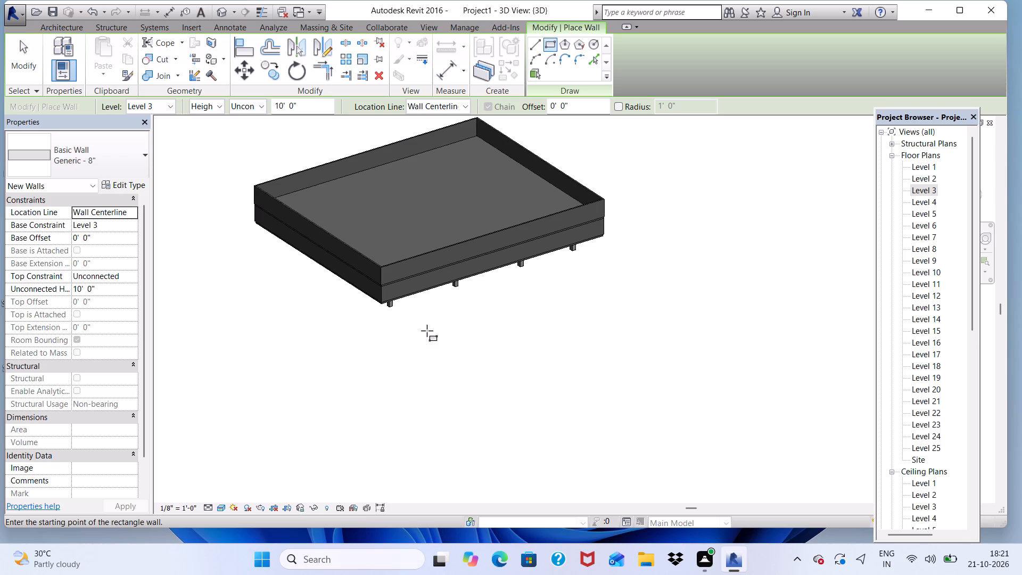
key("Escape")
scroll(346, 309, "up", 4)
left_click_drag(346, 309, 355, 281)
key("space")
scroll(351, 281, "down", 5)
middle_click_drag(358, 289, 392, 287)
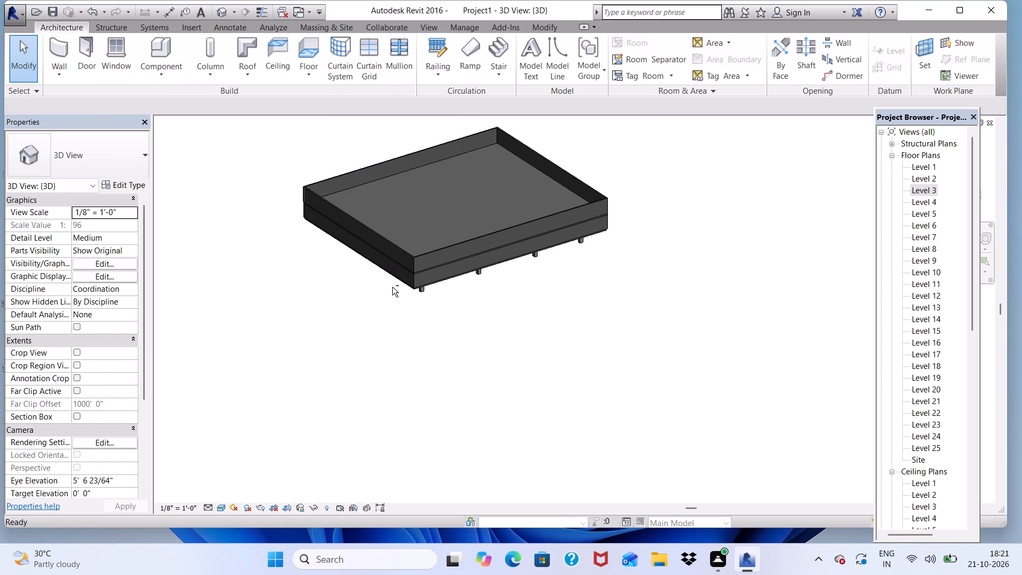
middle_click_drag(392, 287, 290, 236, "shift")
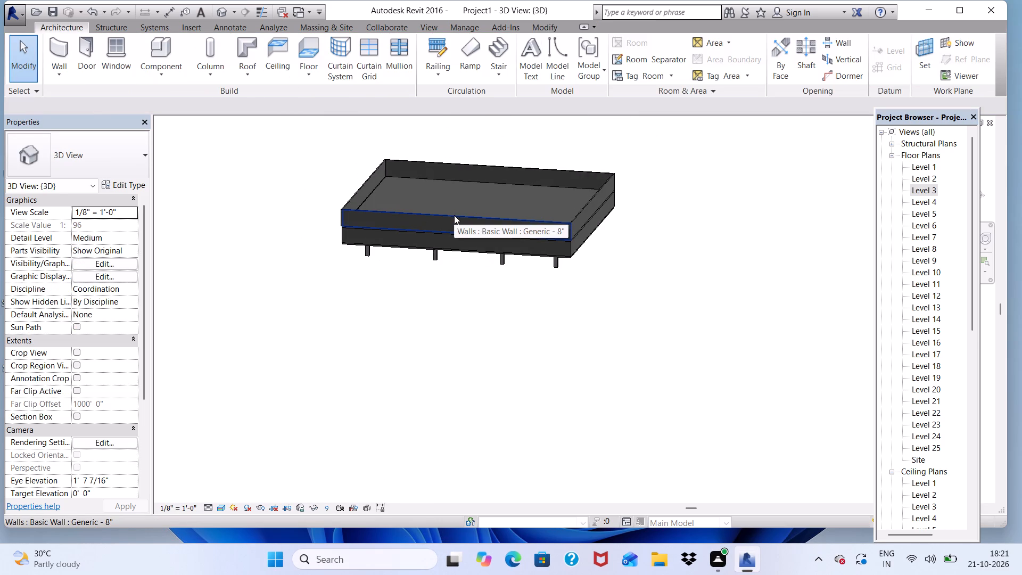
scroll(957, 433, "up", 1)
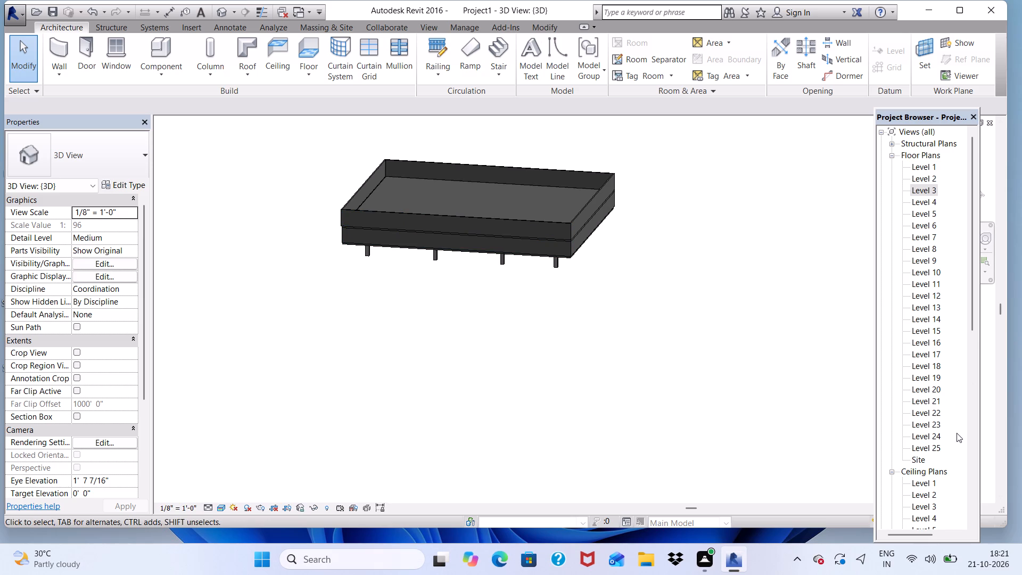
Open the East elevation and examine how the stacked walls line up with the levels above Level 3.
scroll(952, 437, "down", 15)
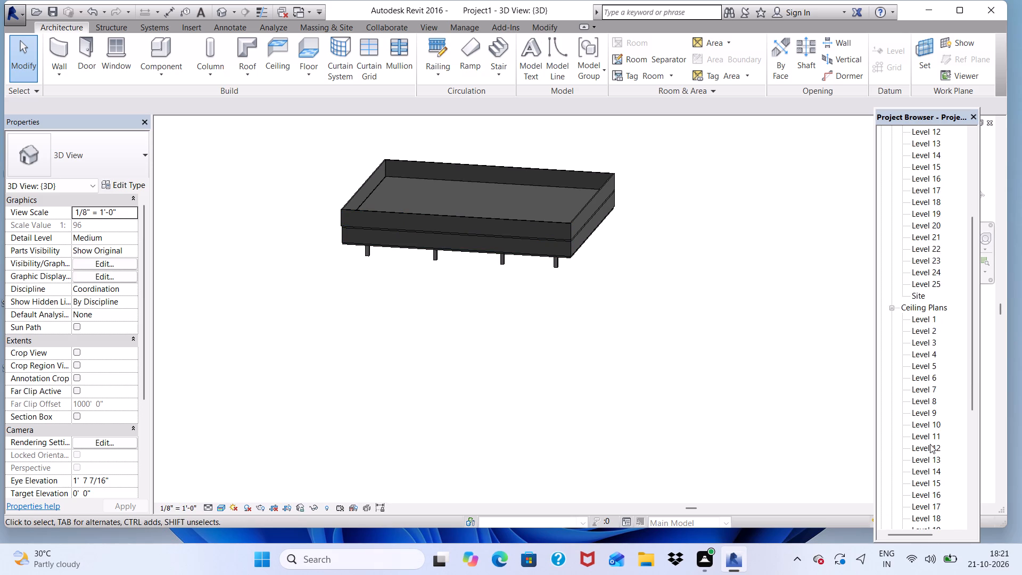
scroll(930, 444, "down", 3)
scroll(886, 502, "down", 9)
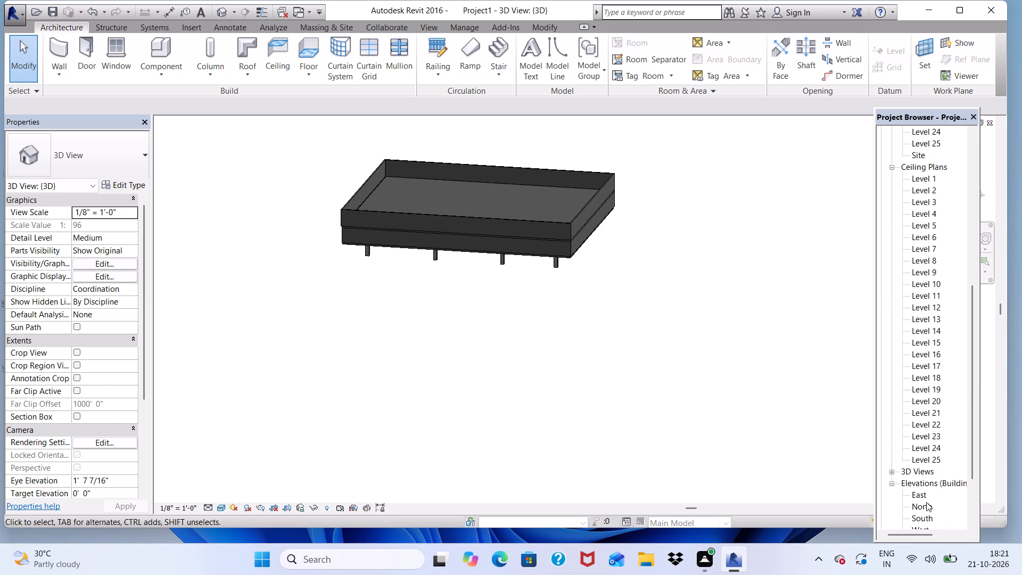
double_click(923, 500)
scroll(488, 402, "up", 3)
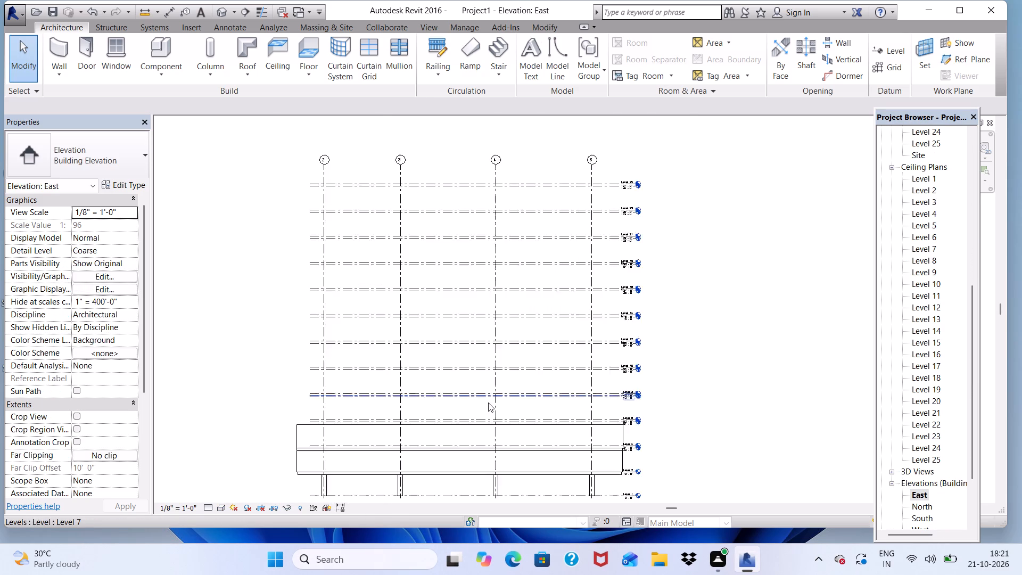
scroll(388, 470, "up", 4)
scroll(433, 400, "down", 4)
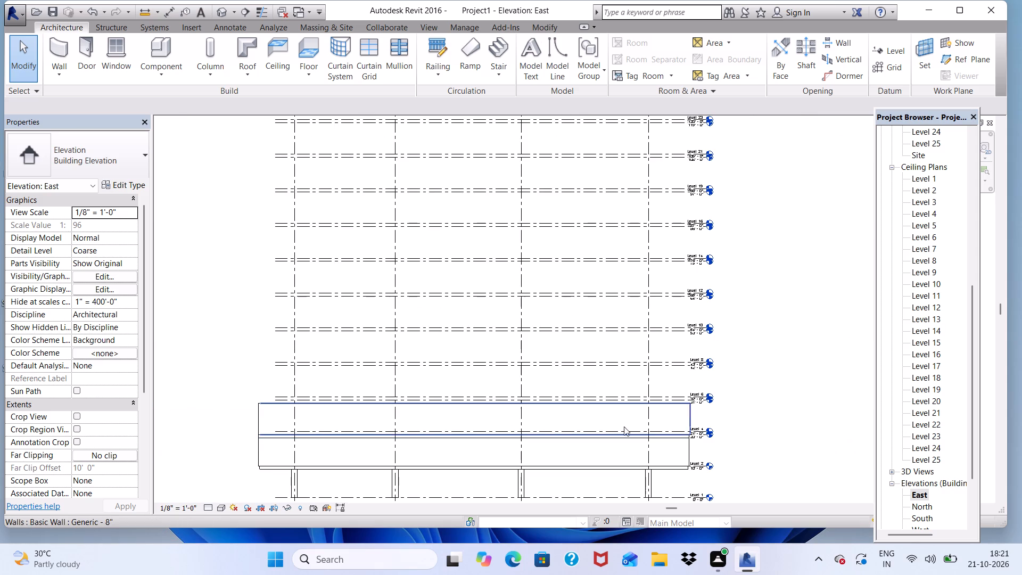
scroll(649, 402, "up", 5)
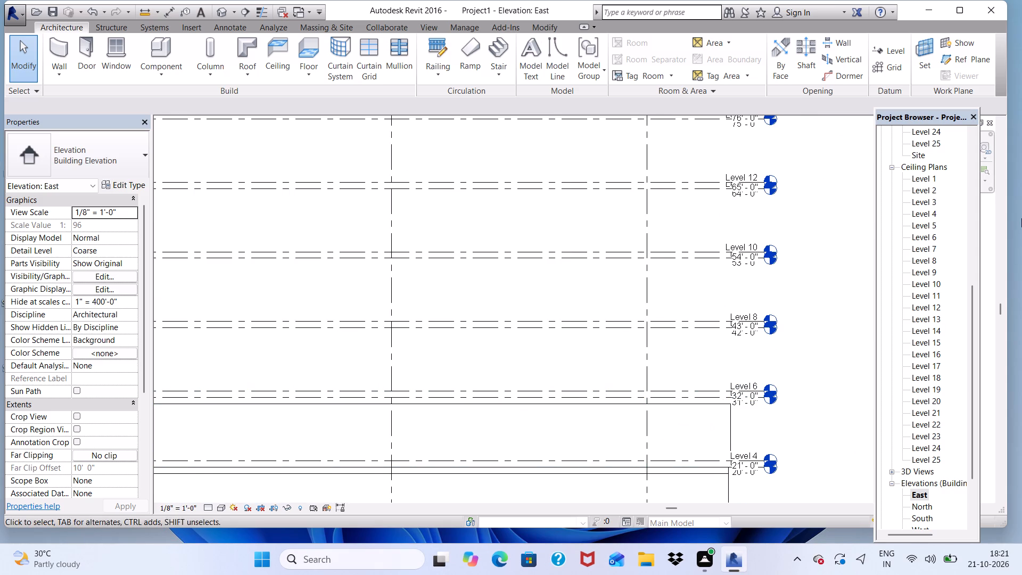
Open the Level 4 floor plan and examine the perimeter walls and grid shown there.
scroll(1021, 218, "up", 1)
scroll(917, 277, "up", 19)
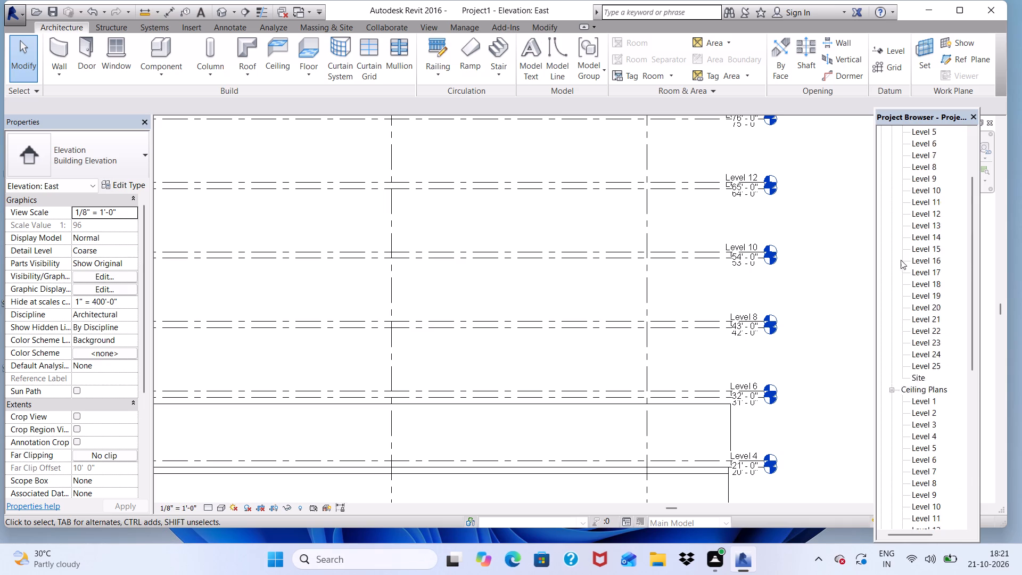
scroll(901, 260, "up", 12)
scroll(888, 176, "down", 1)
scroll(914, 194, "up", 3)
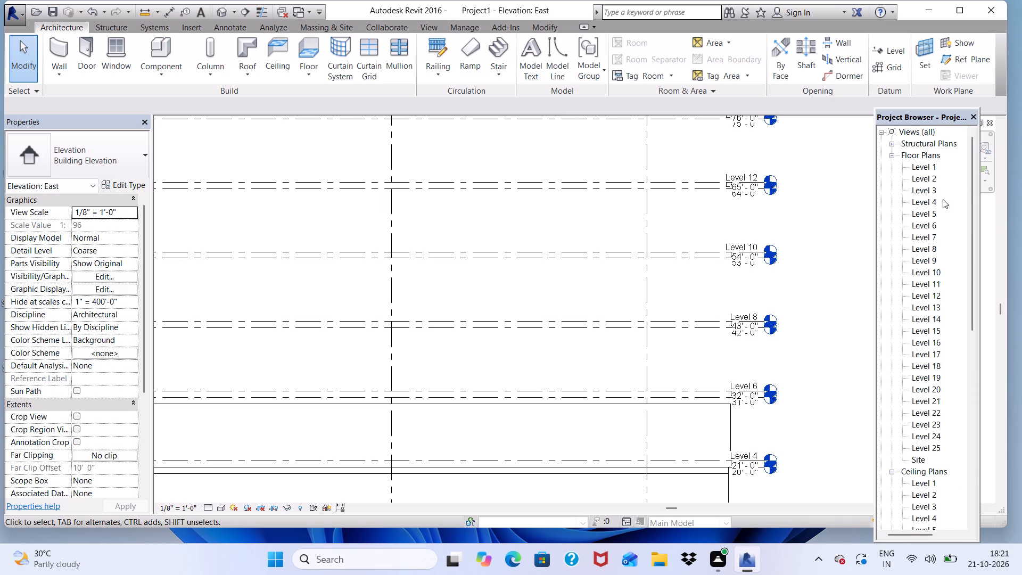
double_click(930, 204)
scroll(755, 269, "down", 5)
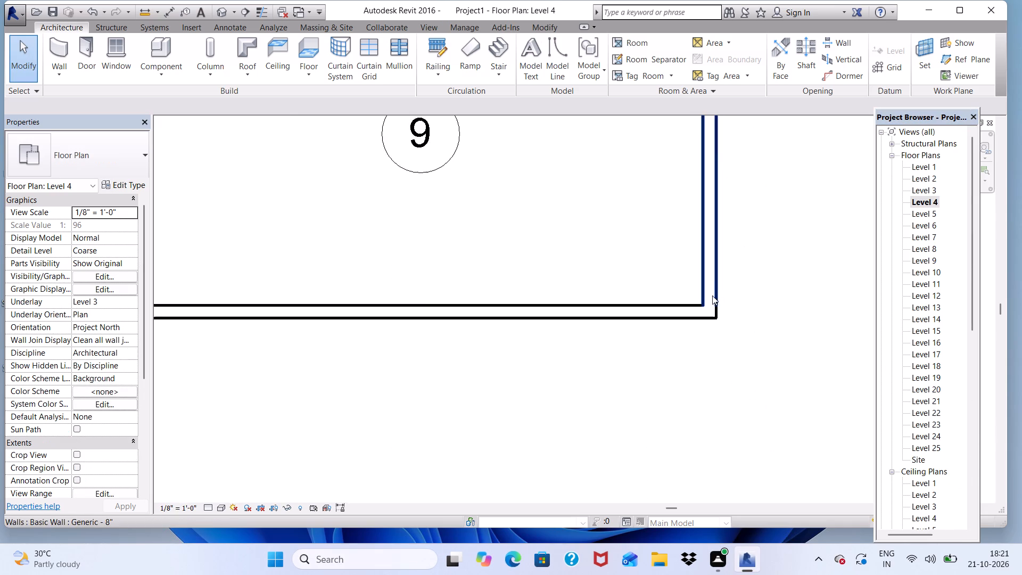
scroll(710, 290, "down", 20)
scroll(710, 290, "down", 4)
scroll(666, 264, "up", 4)
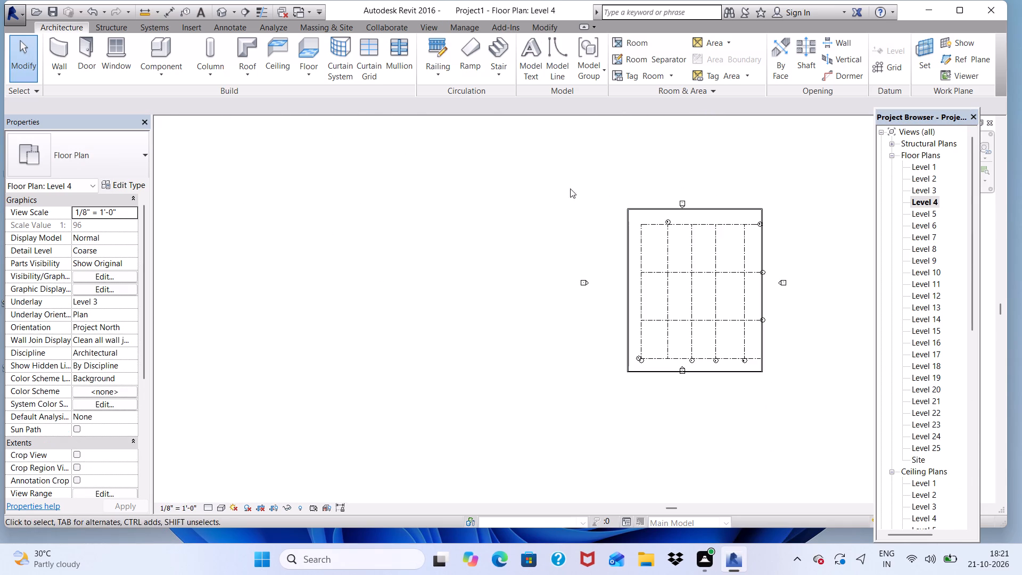
scroll(723, 282, "up", 3)
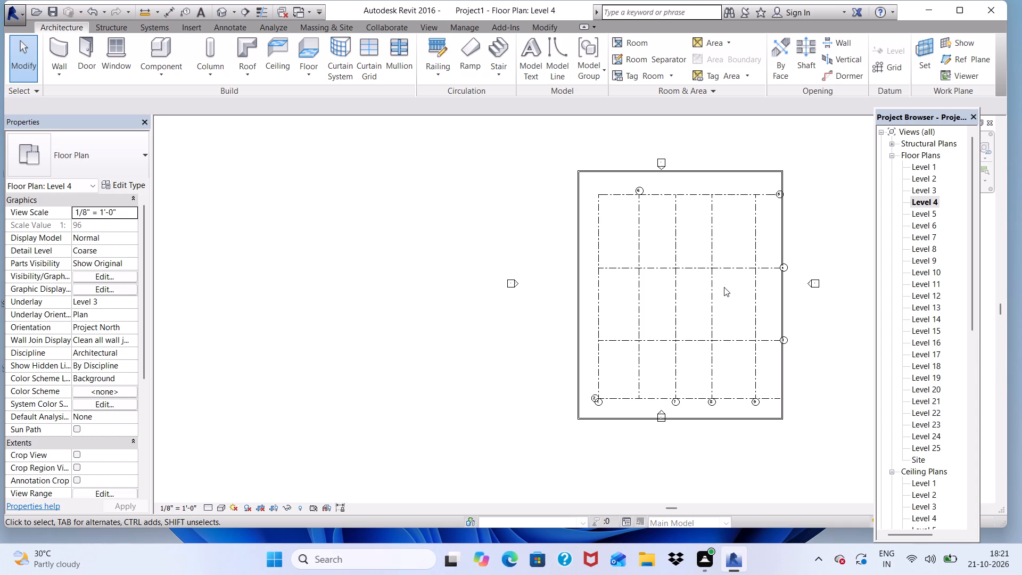
scroll(664, 321, "down", 3)
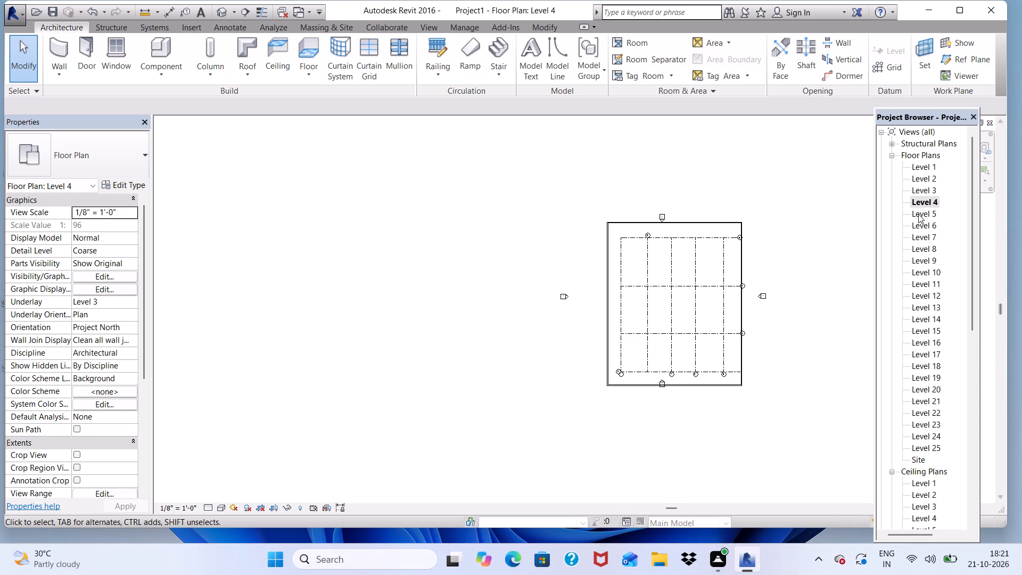
Examine the Level 5 floor plan, and return to the default 3D view to check the model.
double_click(924, 214)
scroll(657, 263, "down", 3)
scroll(656, 264, "up", 2)
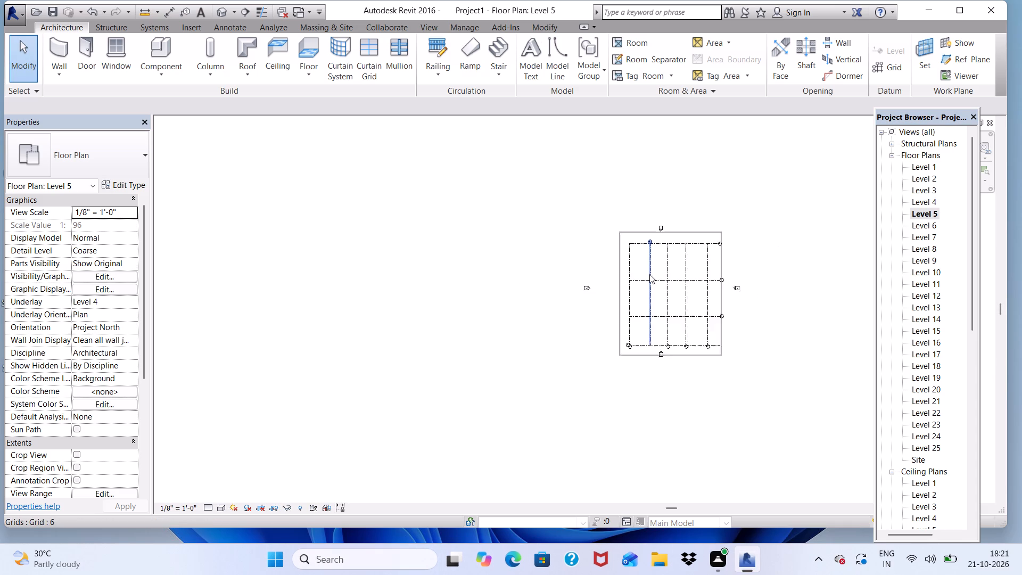
scroll(649, 274, "up", 2)
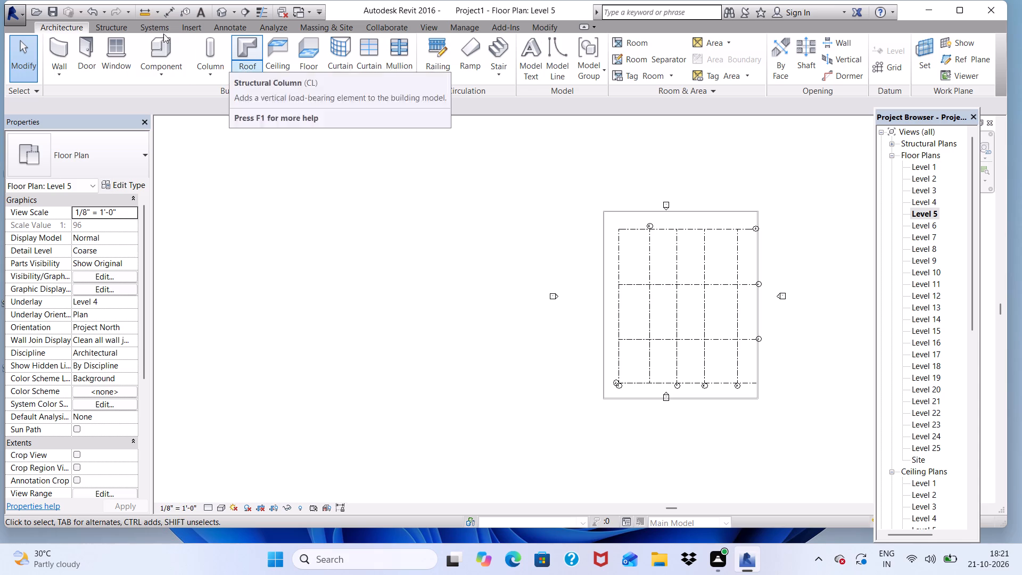
double_click(219, 8)
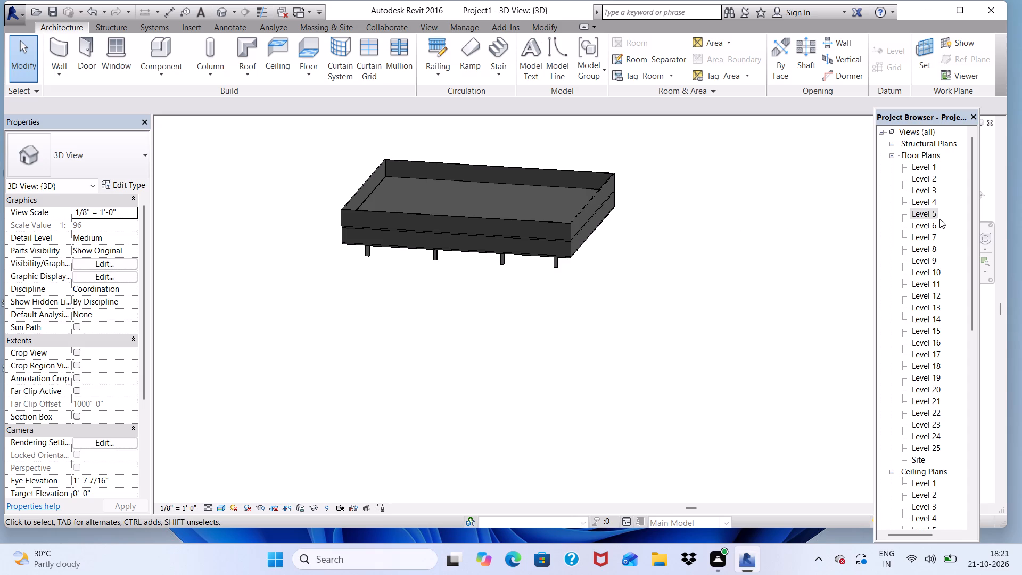
On the Level 5 plan, create a rectangular Generic - 12" architectural floor between opposite outer corners of the perimeter walls.
double_click(928, 210)
scroll(683, 218, "down", 3)
scroll(683, 259, "up", 5)
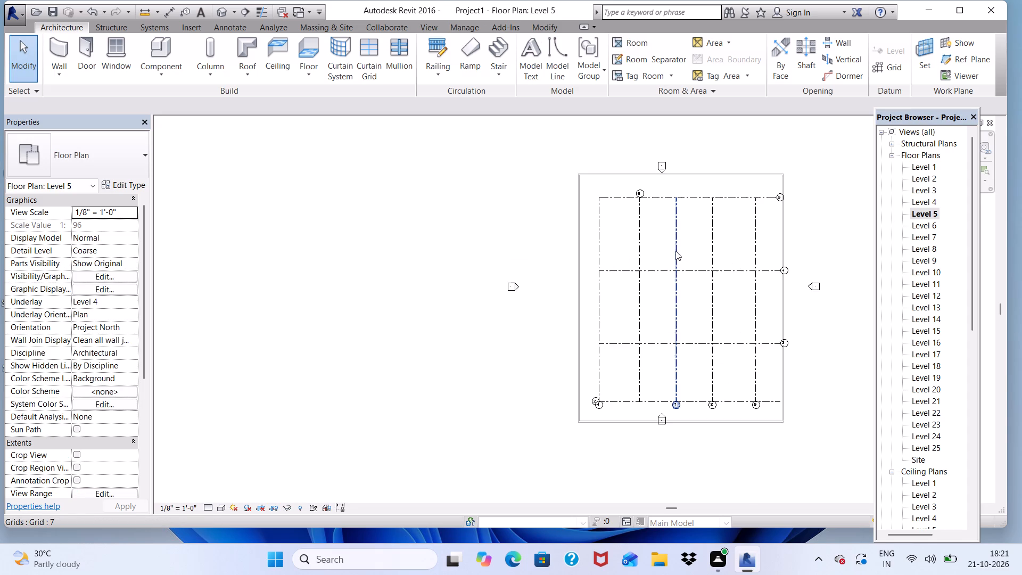
left_click(302, 75)
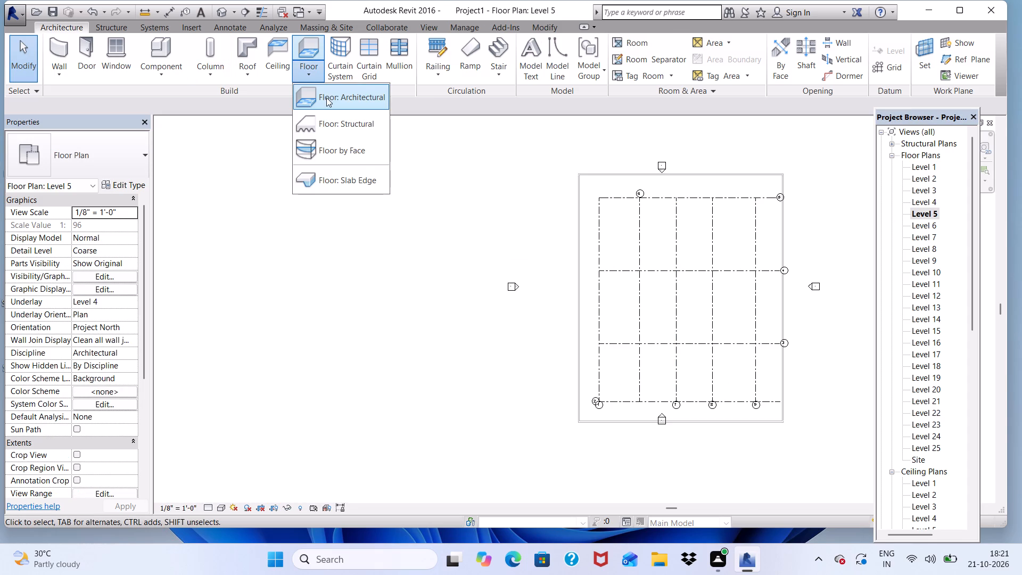
left_click(326, 97)
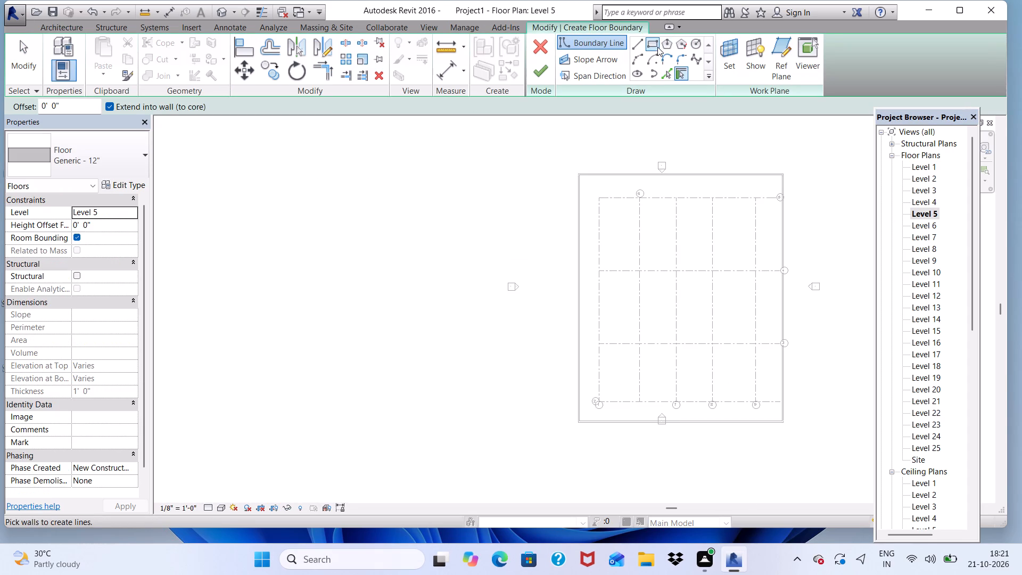
left_click(657, 47)
scroll(667, 126, "down", 1)
scroll(635, 210, "up", 10)
scroll(397, 172, "down", 10)
scroll(437, 245, "up", 5)
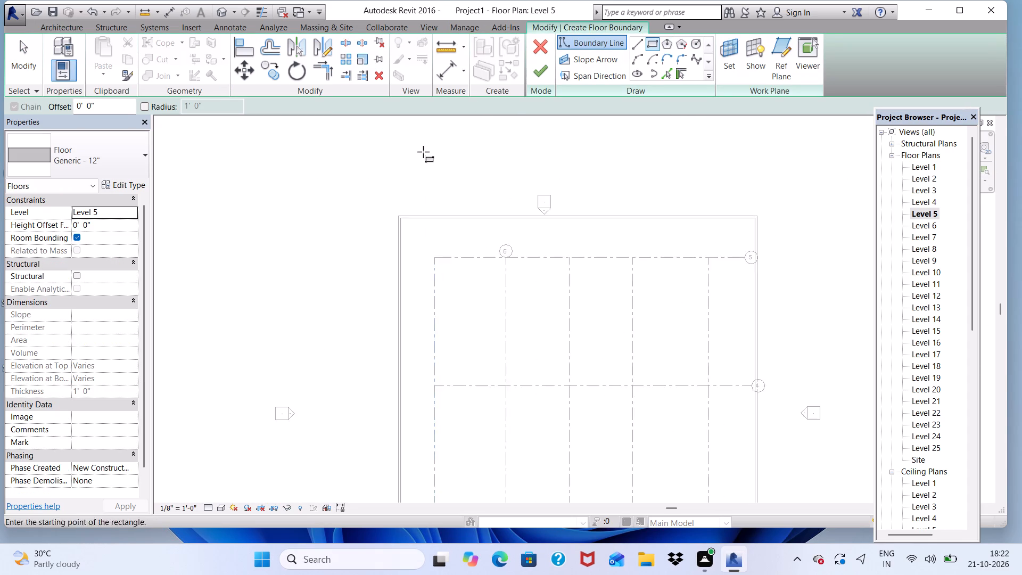
scroll(423, 152, "up", 14)
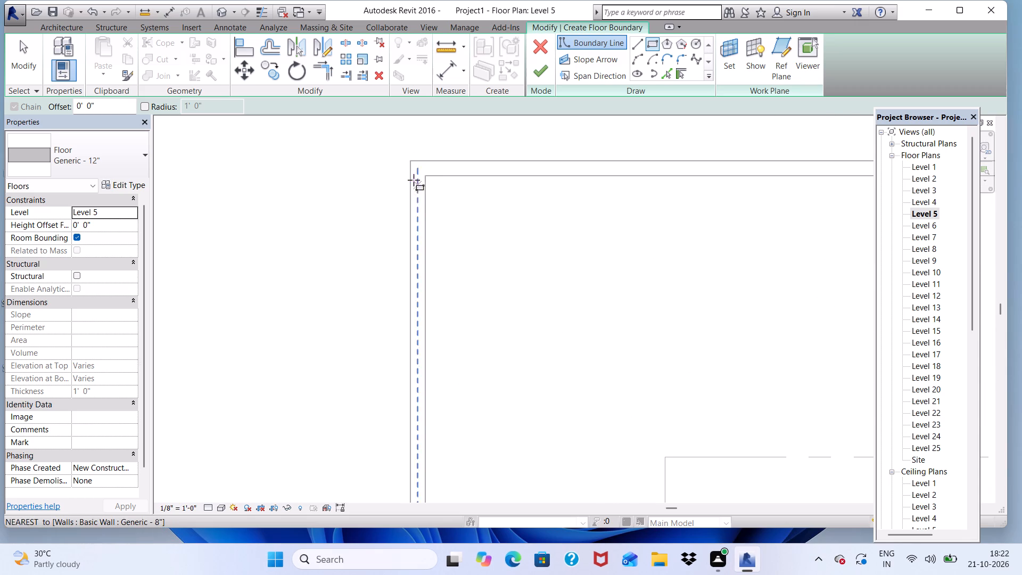
left_click(410, 160)
scroll(385, 182, "down", 20)
scroll(385, 182, "down", 4)
scroll(584, 348, "up", 5)
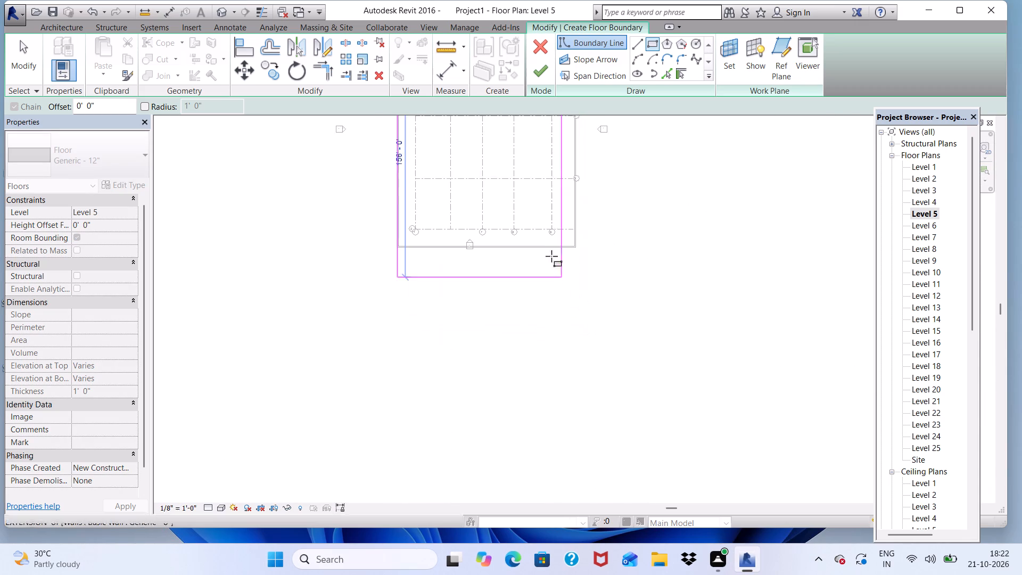
scroll(550, 243, "up", 5)
scroll(603, 272, "up", 5)
scroll(603, 225, "up", 5)
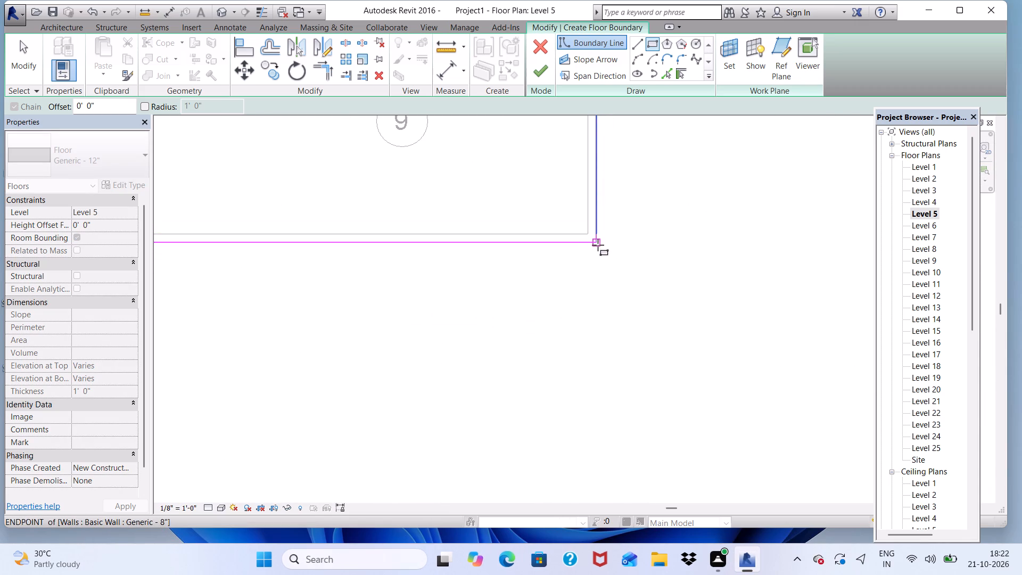
scroll(596, 244, "up", 4)
left_click(596, 238)
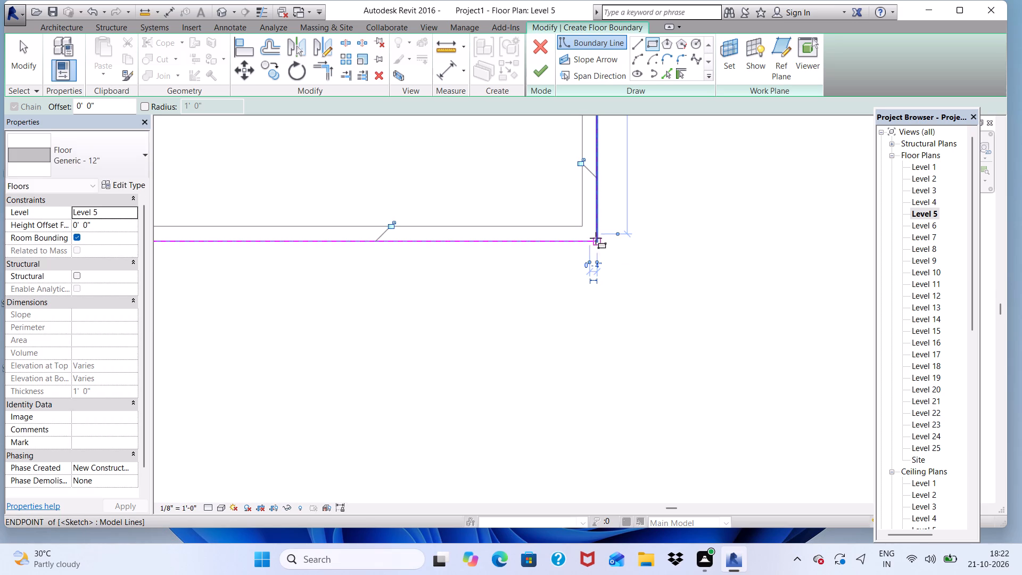
left_click(545, 73)
scroll(568, 189, "down", 12)
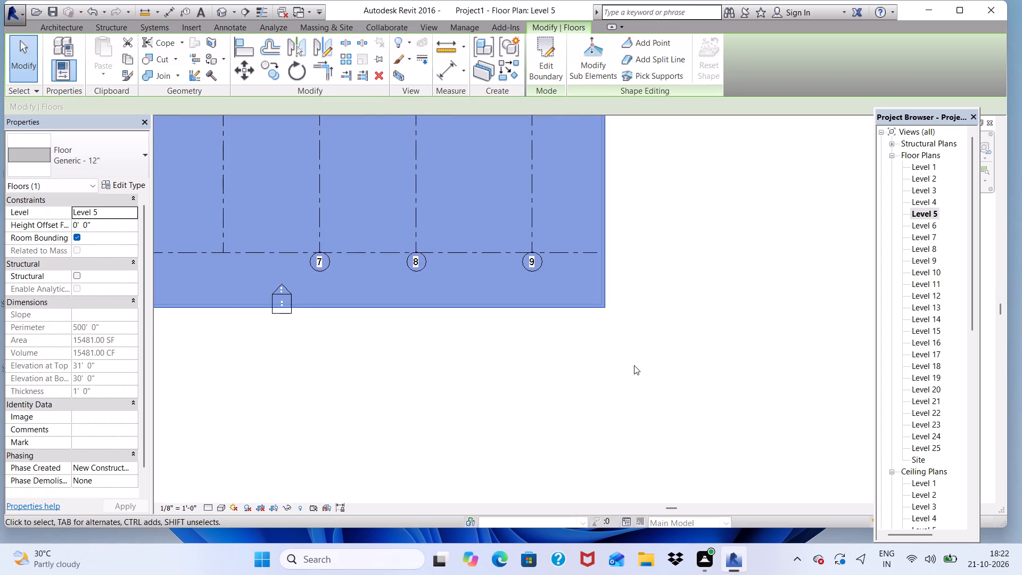
scroll(634, 365, "down", 10)
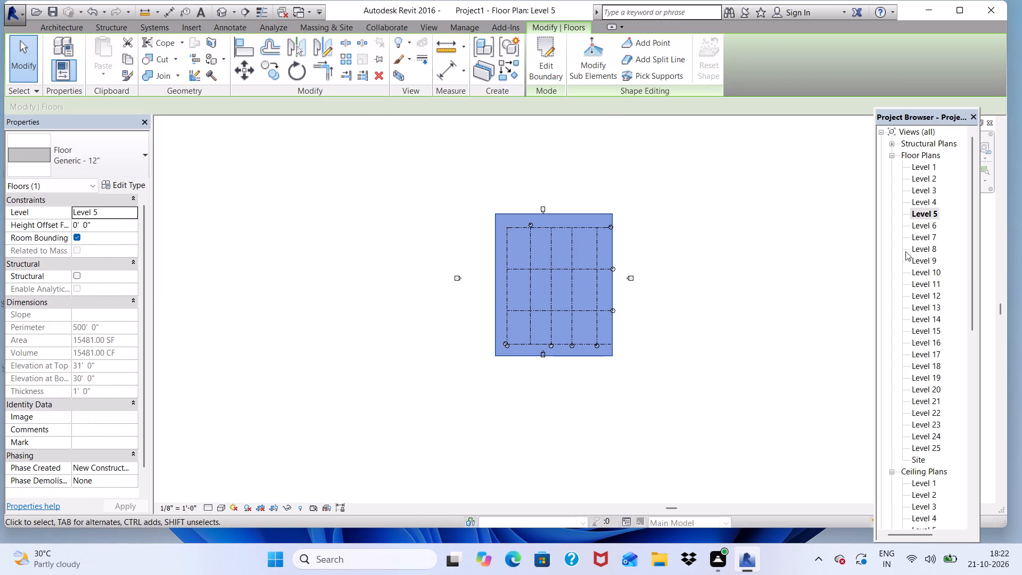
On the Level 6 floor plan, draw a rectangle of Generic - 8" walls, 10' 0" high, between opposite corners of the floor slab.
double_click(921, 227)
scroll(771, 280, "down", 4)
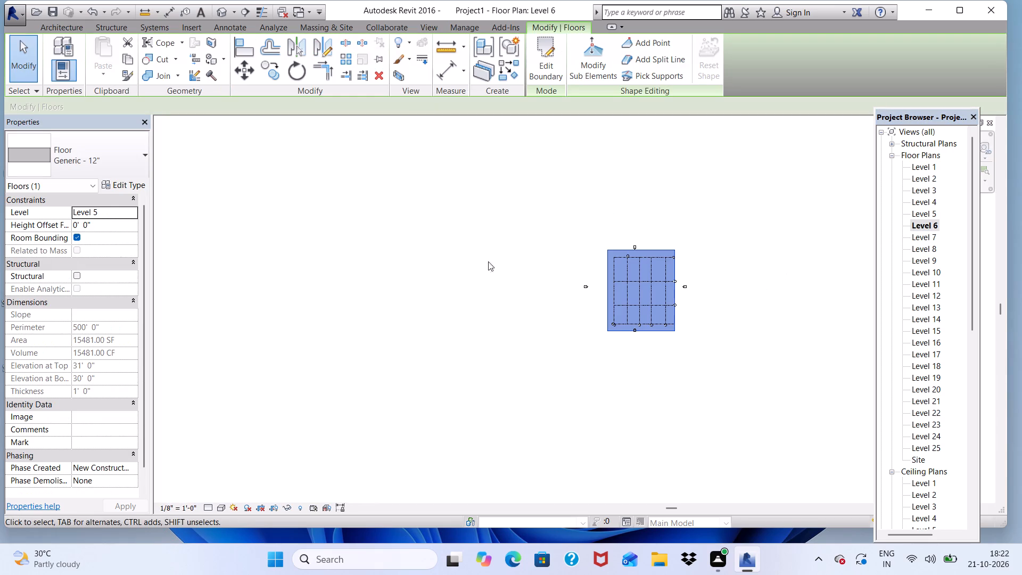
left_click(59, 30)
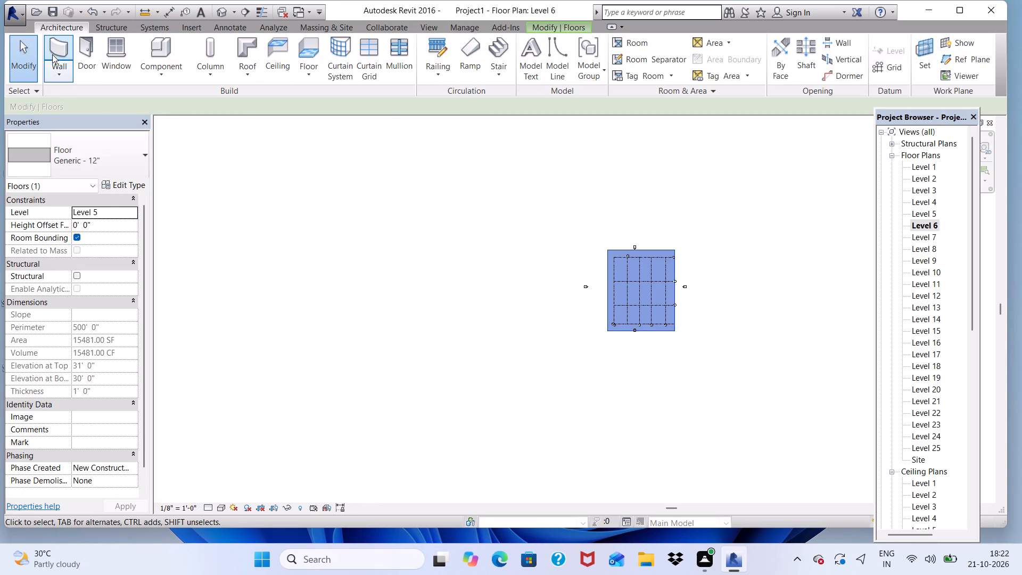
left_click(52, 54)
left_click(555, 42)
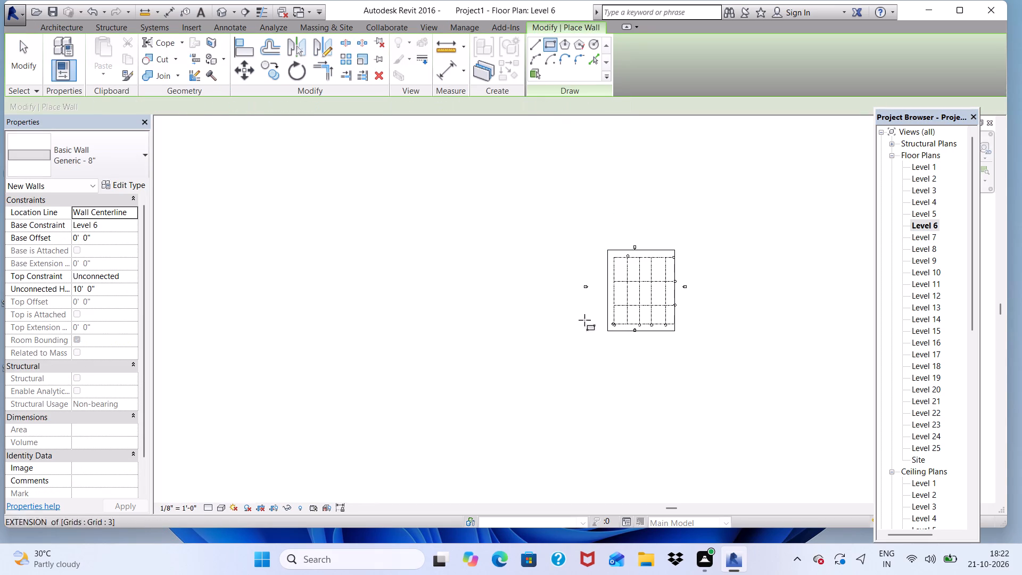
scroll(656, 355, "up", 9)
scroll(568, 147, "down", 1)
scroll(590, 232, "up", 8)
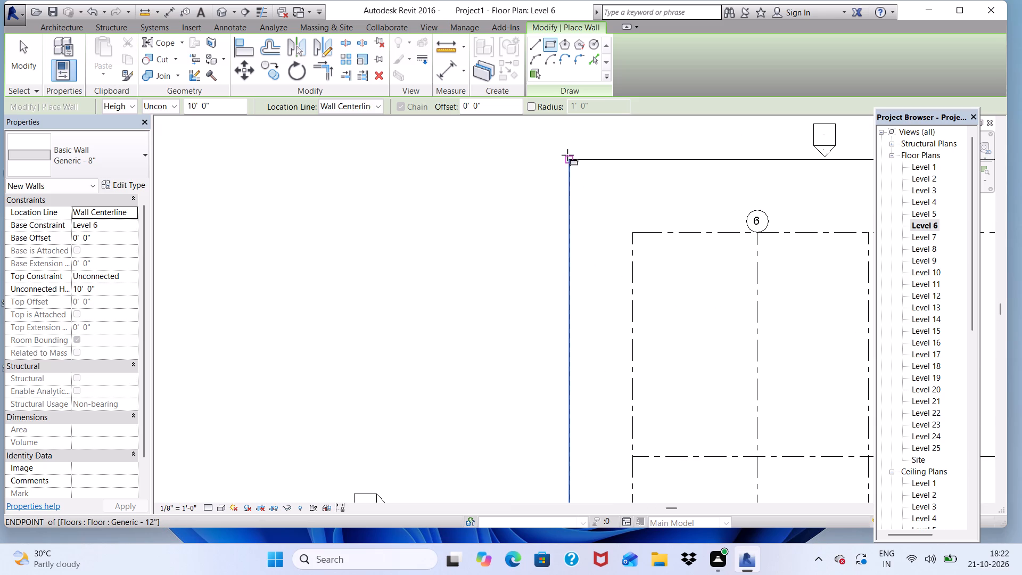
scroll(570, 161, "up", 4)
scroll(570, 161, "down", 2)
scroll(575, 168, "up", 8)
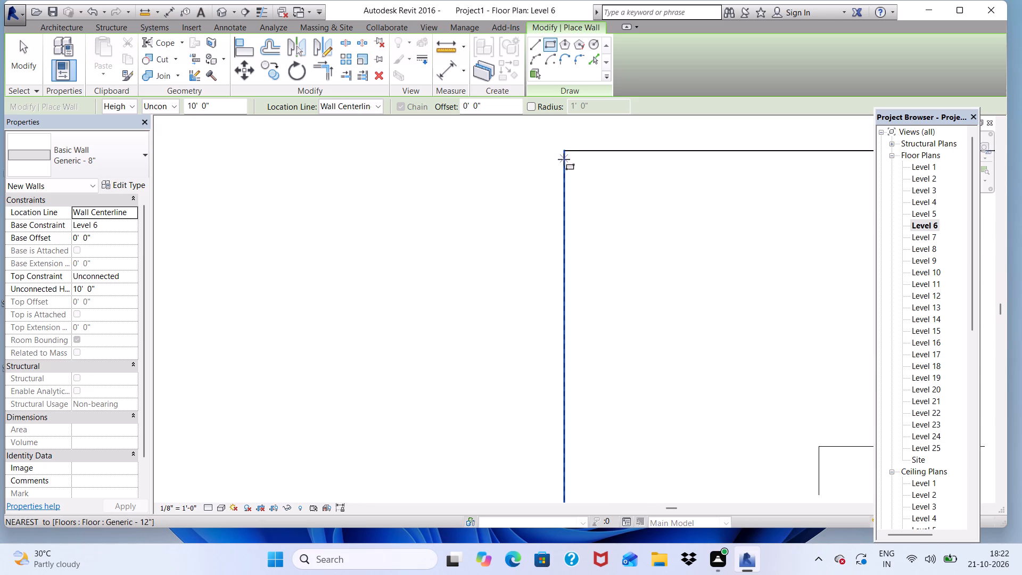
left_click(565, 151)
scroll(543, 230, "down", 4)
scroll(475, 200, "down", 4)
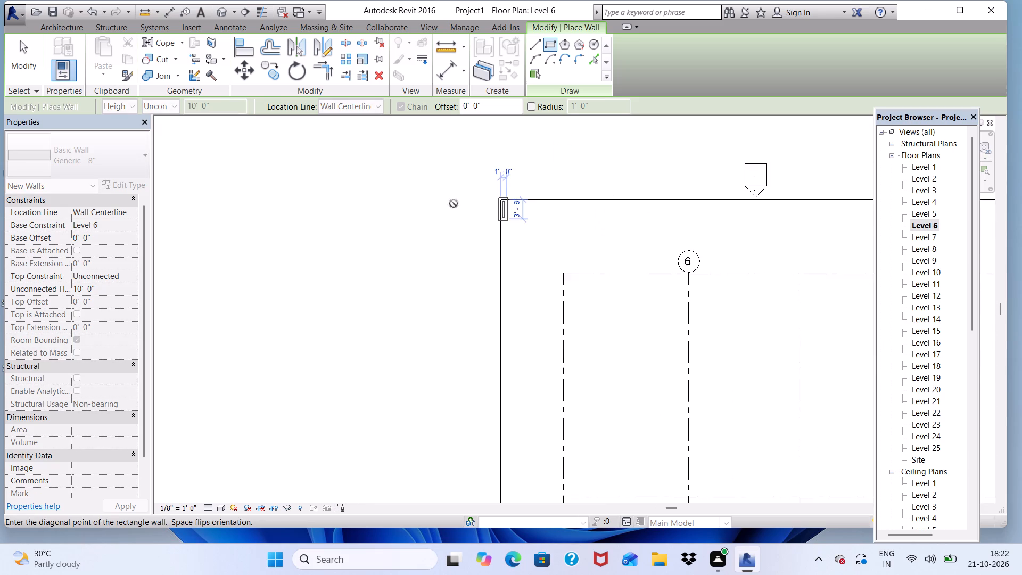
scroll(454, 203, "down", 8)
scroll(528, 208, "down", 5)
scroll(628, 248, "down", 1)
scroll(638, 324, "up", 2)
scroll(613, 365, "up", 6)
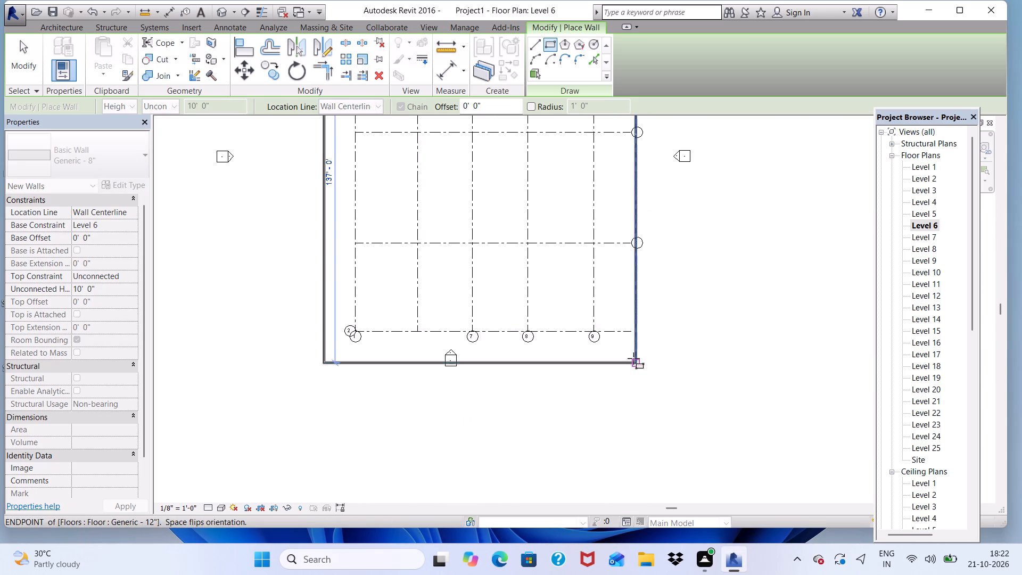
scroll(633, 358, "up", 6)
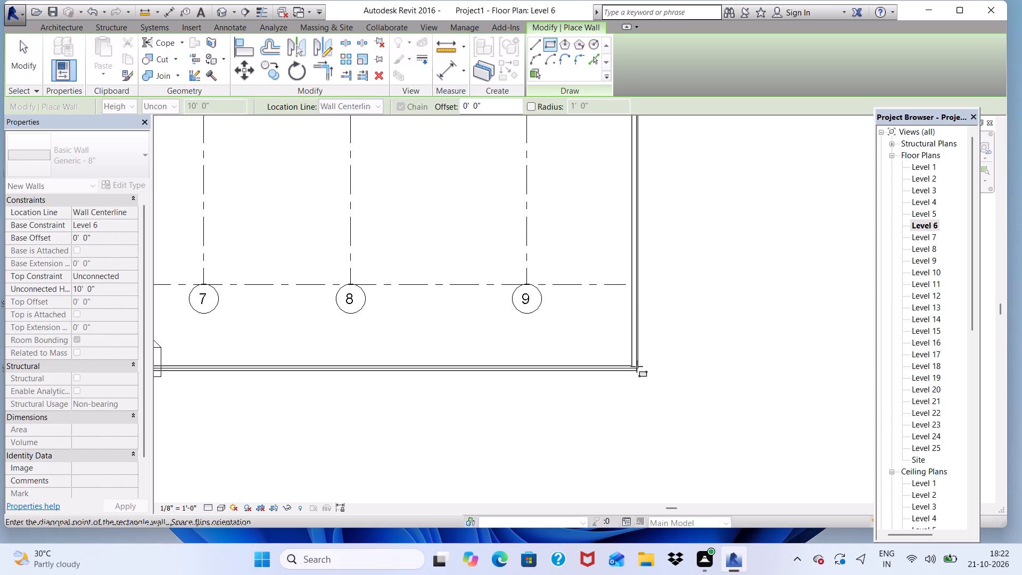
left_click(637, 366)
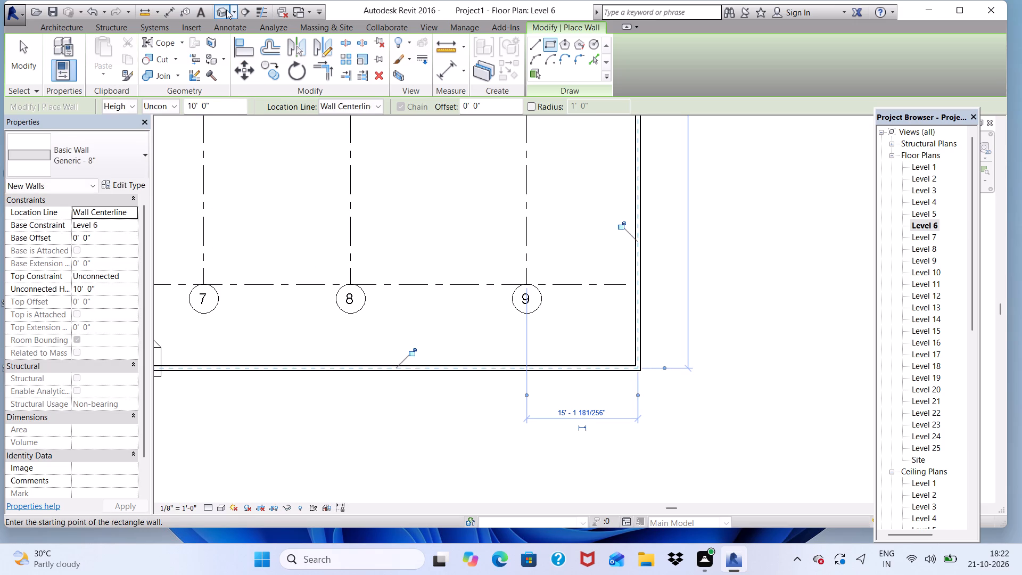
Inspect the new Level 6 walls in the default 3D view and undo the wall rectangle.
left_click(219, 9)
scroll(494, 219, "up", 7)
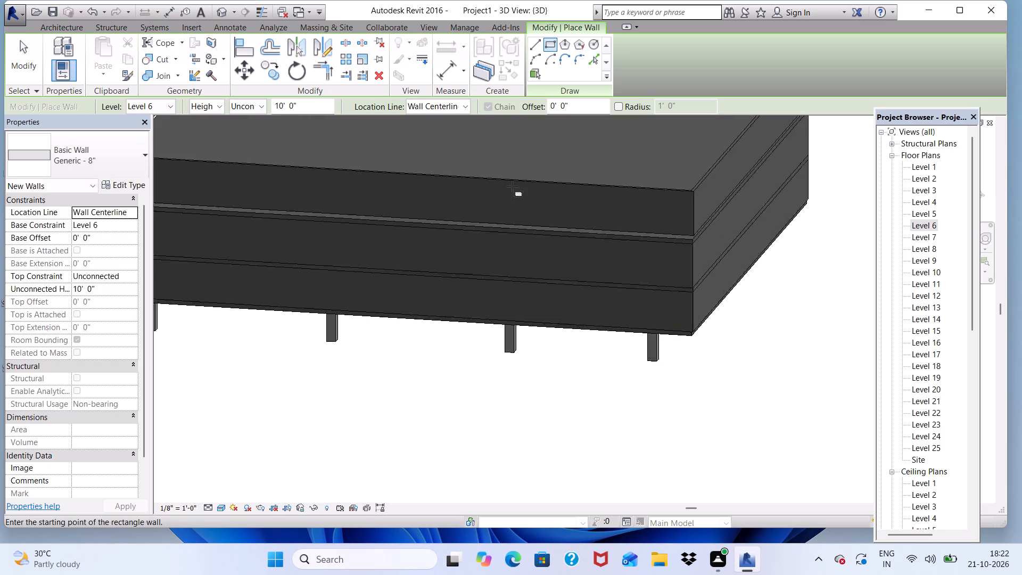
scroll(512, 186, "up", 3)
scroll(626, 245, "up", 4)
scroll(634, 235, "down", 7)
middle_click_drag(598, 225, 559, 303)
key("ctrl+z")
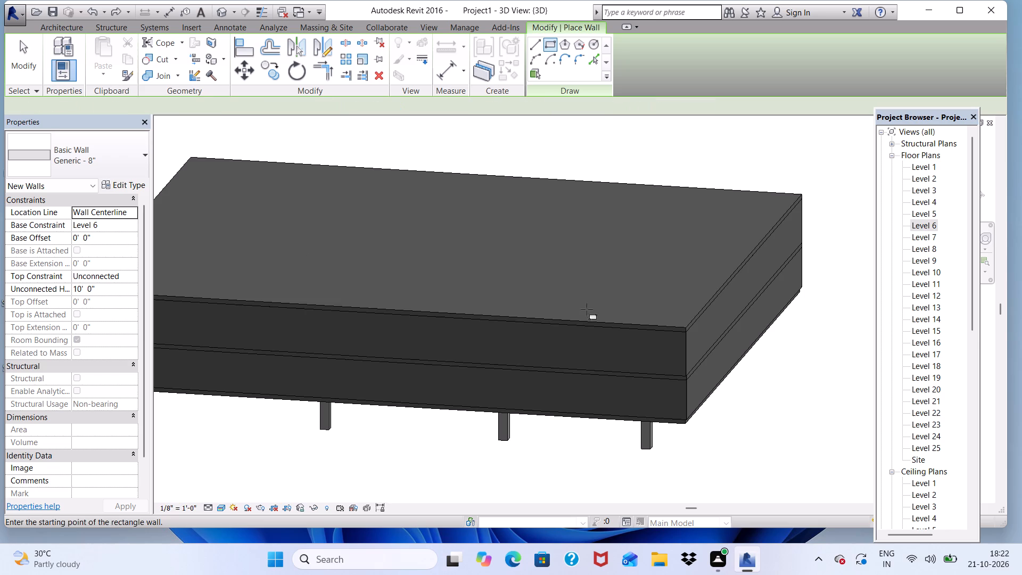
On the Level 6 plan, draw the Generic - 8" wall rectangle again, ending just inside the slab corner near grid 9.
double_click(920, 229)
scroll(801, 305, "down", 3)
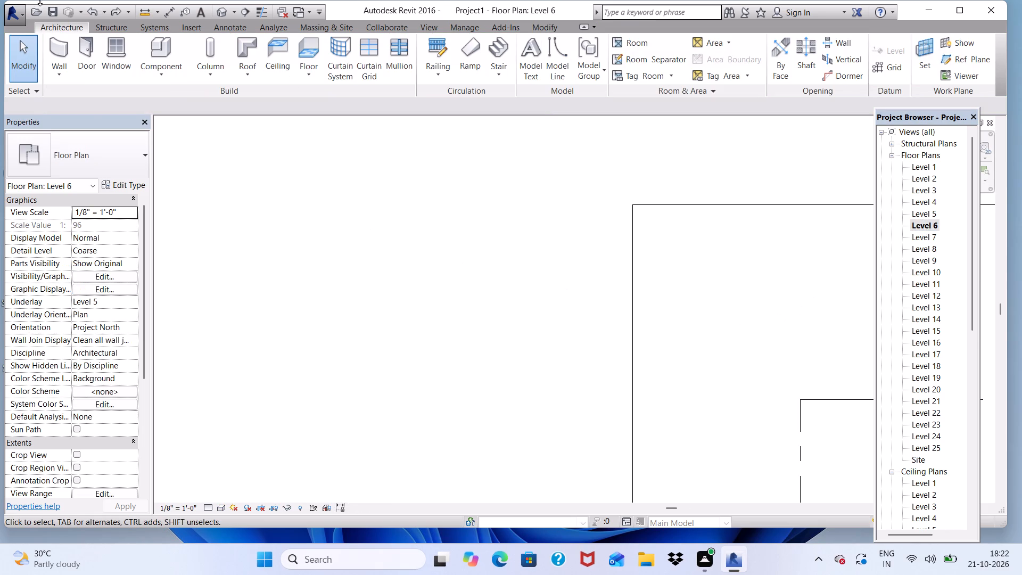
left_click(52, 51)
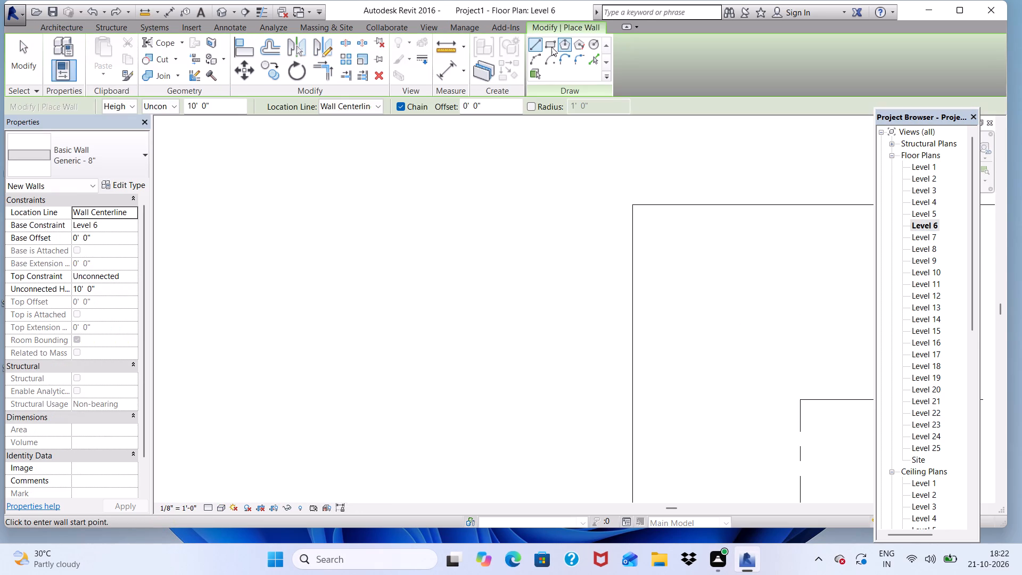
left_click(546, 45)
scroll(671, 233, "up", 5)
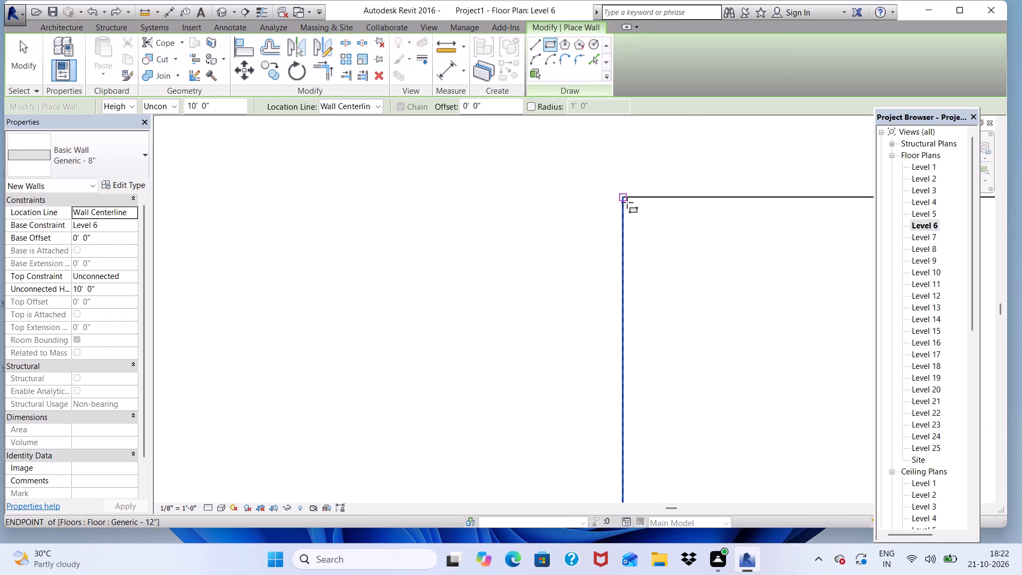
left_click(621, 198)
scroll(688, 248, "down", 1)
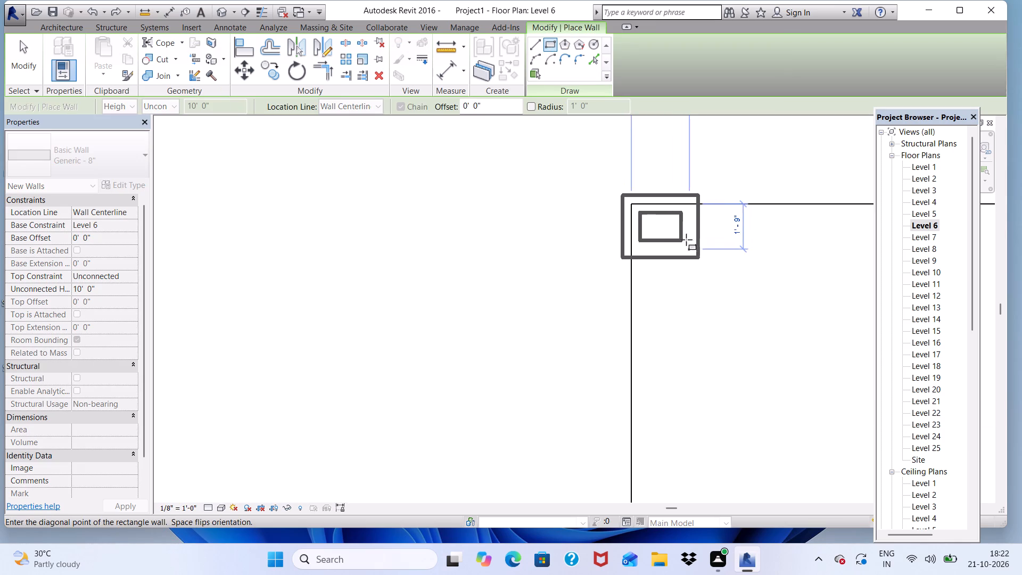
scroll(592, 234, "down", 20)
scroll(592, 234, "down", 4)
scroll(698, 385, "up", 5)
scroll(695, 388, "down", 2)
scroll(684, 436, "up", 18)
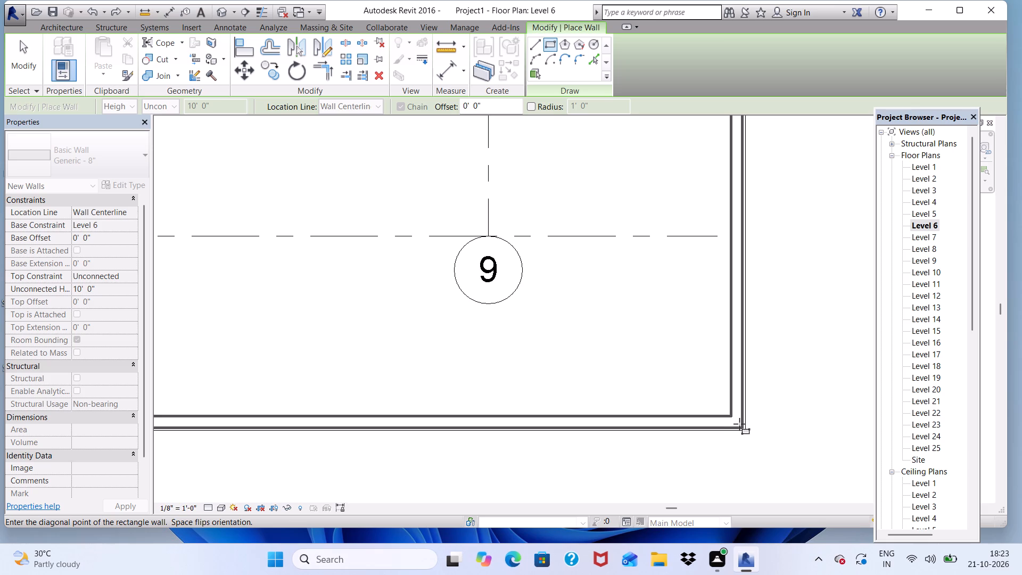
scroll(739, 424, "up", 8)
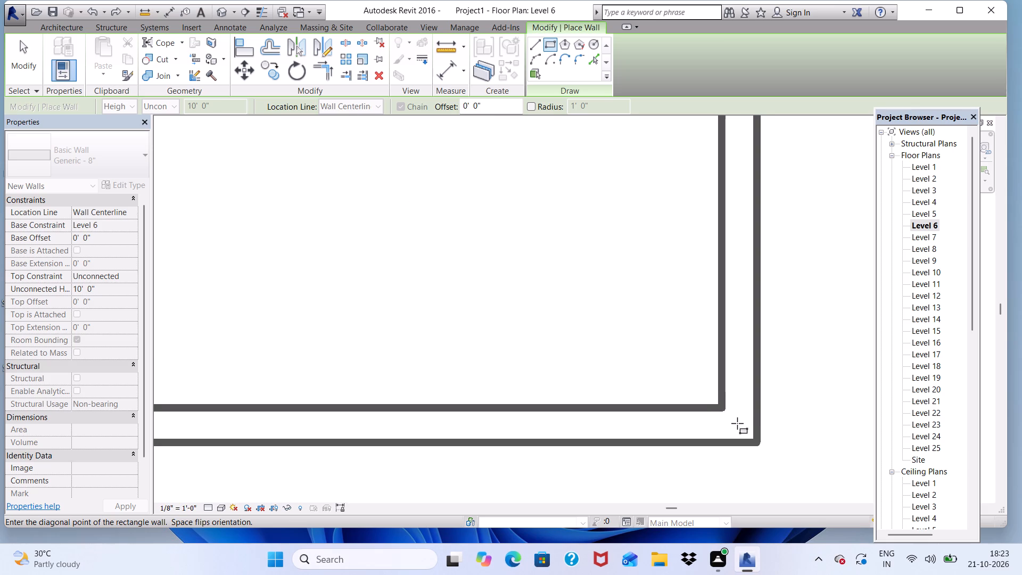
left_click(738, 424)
Examine the Level 6 wall rectangle in plan and in the default 3D view.
scroll(724, 418, "down", 16)
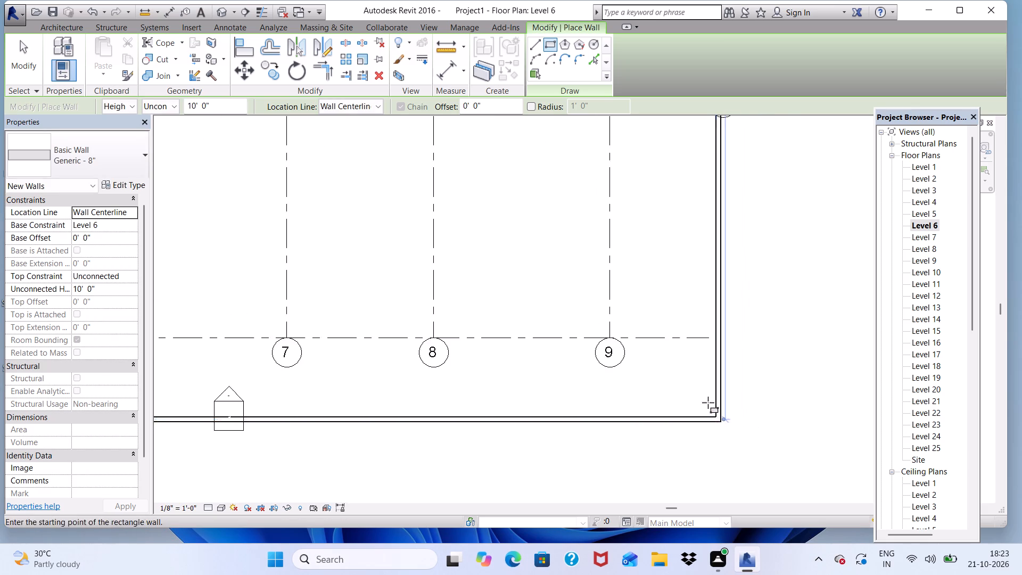
scroll(708, 402, "down", 3)
scroll(653, 305, "down", 5)
scroll(605, 276, "up", 4)
scroll(563, 207, "down", 4)
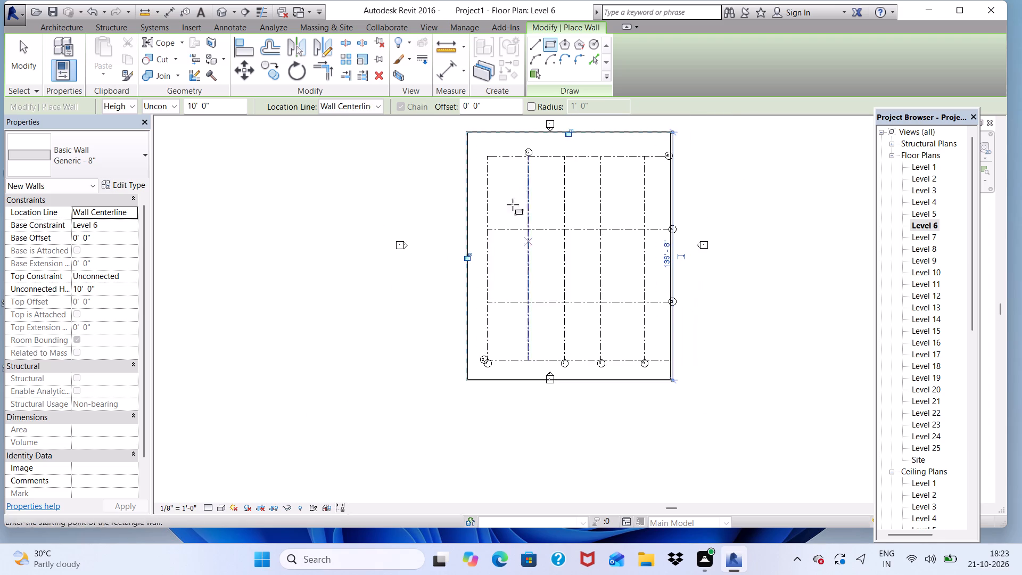
scroll(484, 155, "up", 7)
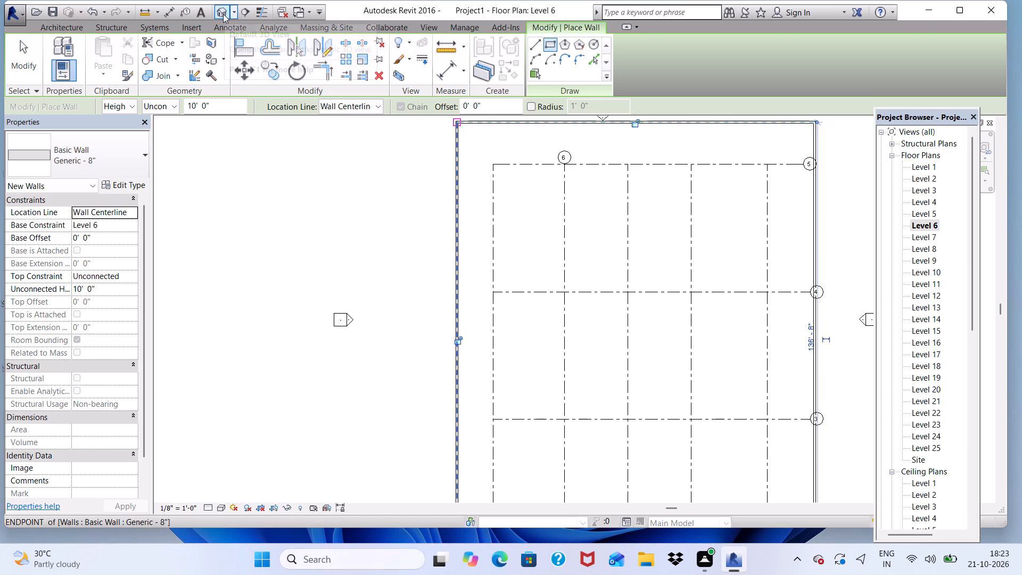
left_click(222, 13)
scroll(645, 290, "down", 4)
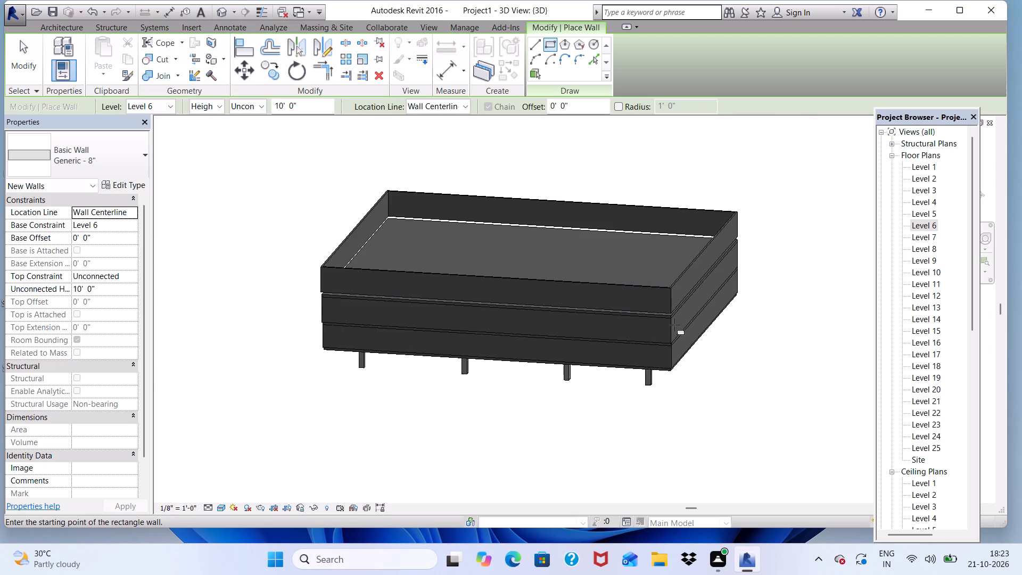
scroll(674, 325, "up", 1)
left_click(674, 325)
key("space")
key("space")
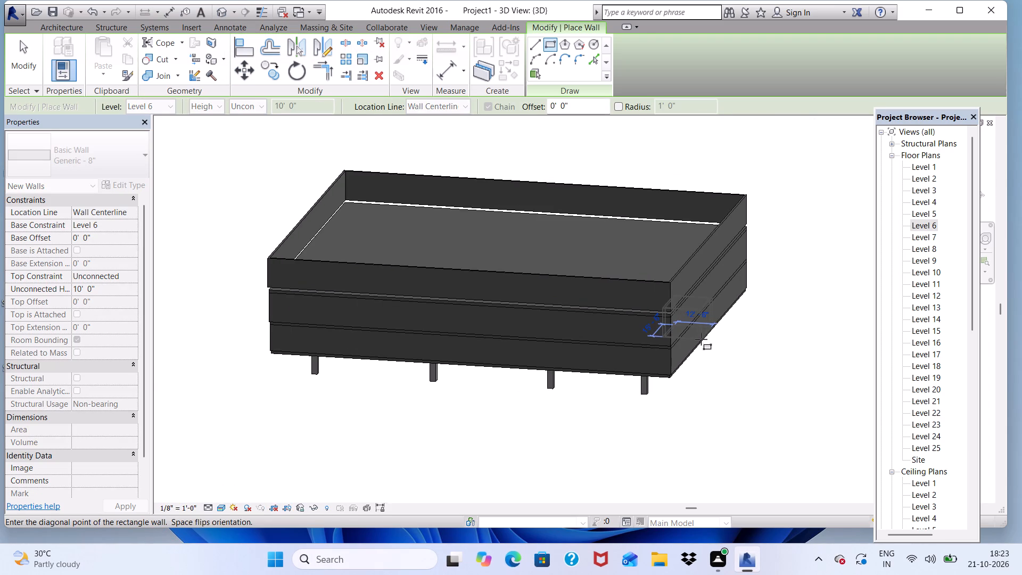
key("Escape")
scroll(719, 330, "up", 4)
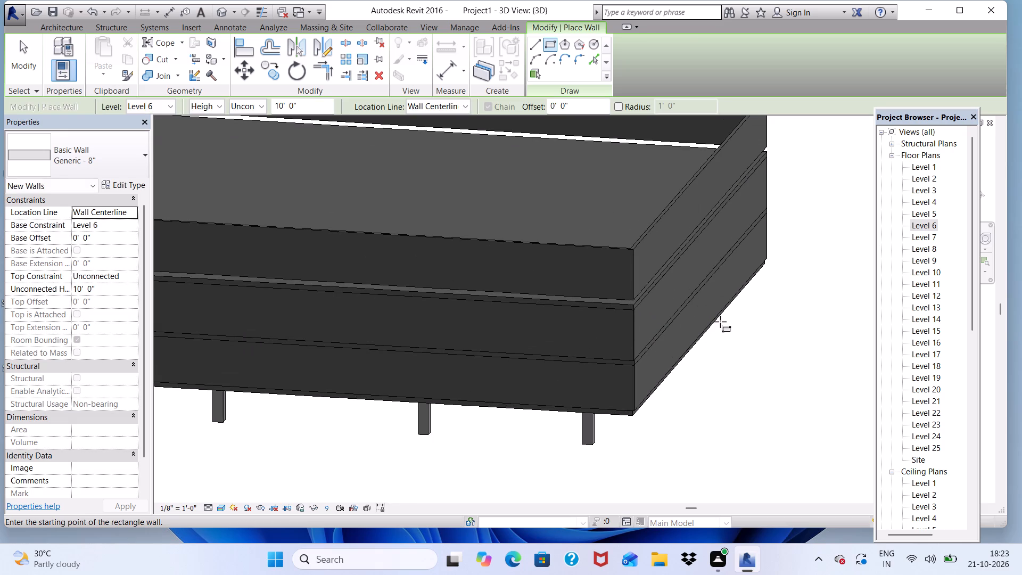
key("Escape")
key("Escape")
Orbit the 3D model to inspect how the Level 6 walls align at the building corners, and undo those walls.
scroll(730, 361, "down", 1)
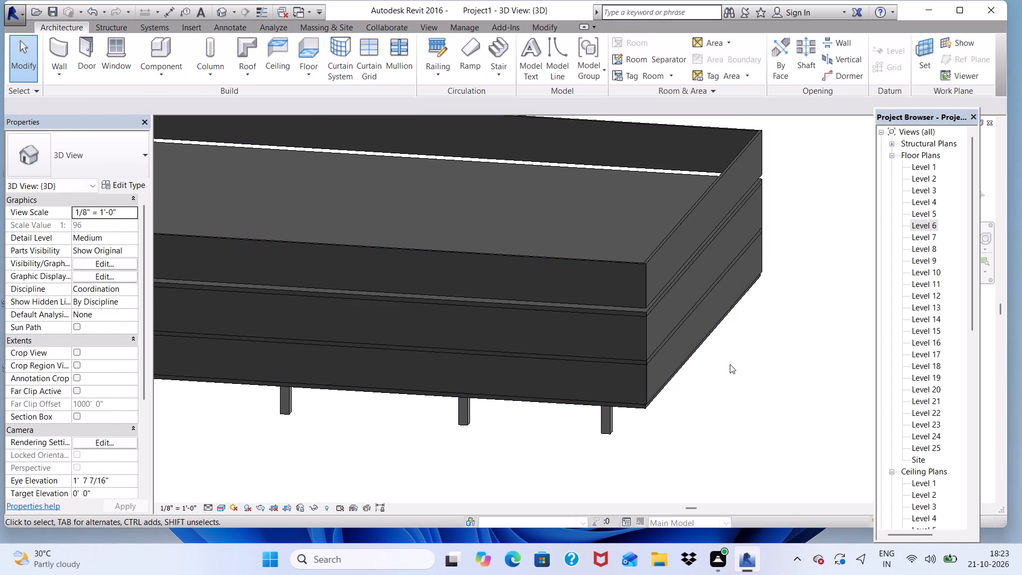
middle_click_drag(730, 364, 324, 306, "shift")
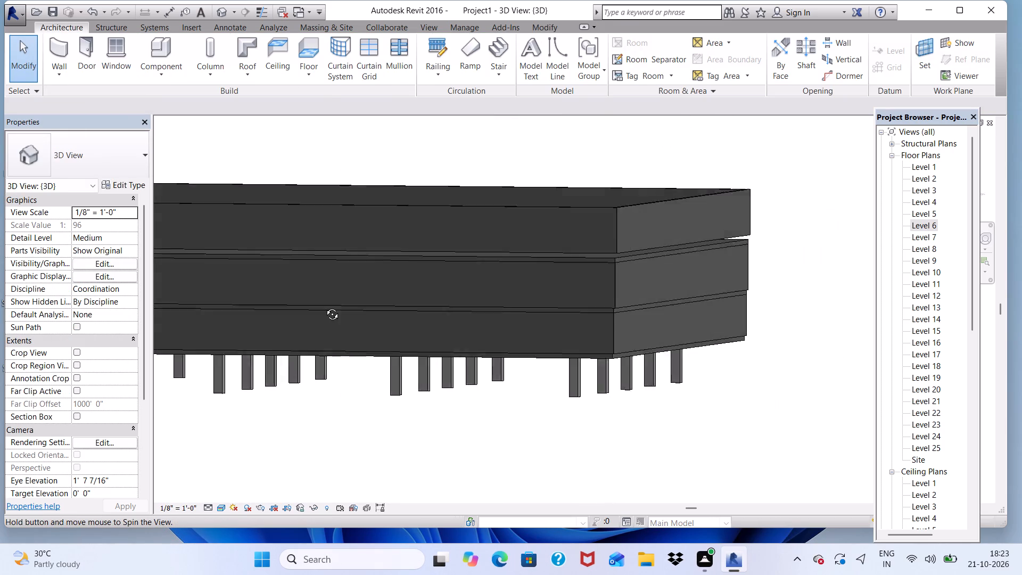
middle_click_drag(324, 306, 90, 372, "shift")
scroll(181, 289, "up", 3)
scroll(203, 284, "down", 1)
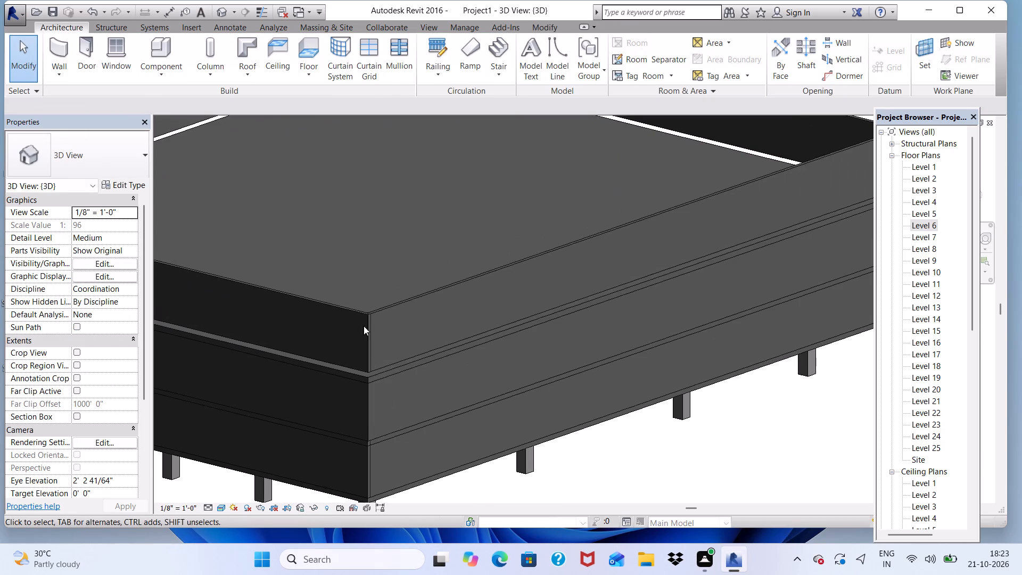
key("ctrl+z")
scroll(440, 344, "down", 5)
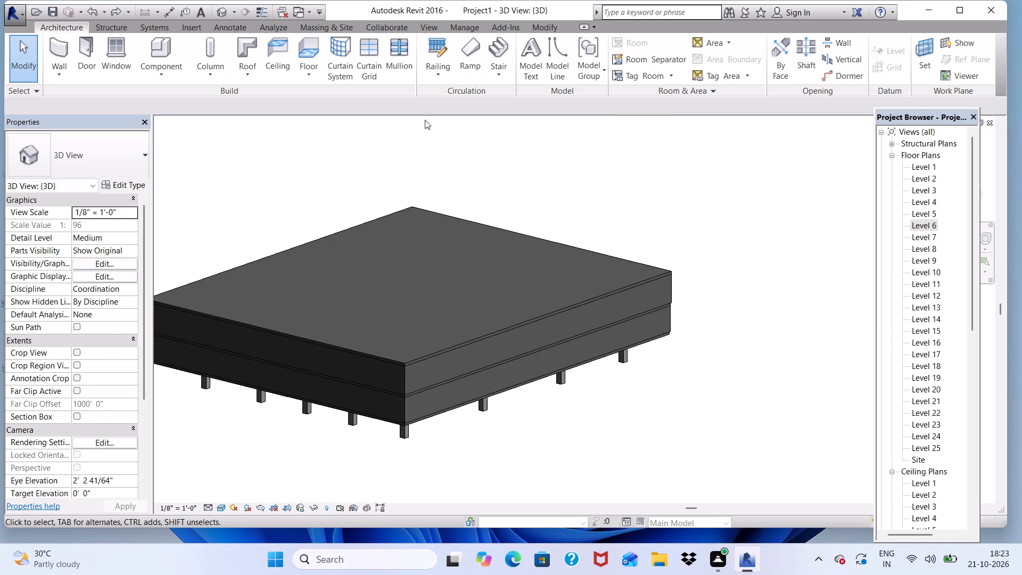
On the Level 6 plan, draw rectangular Generic - 8" walls from the slab corner near grid 6 to just inside the corner near grid 9.
double_click(926, 228)
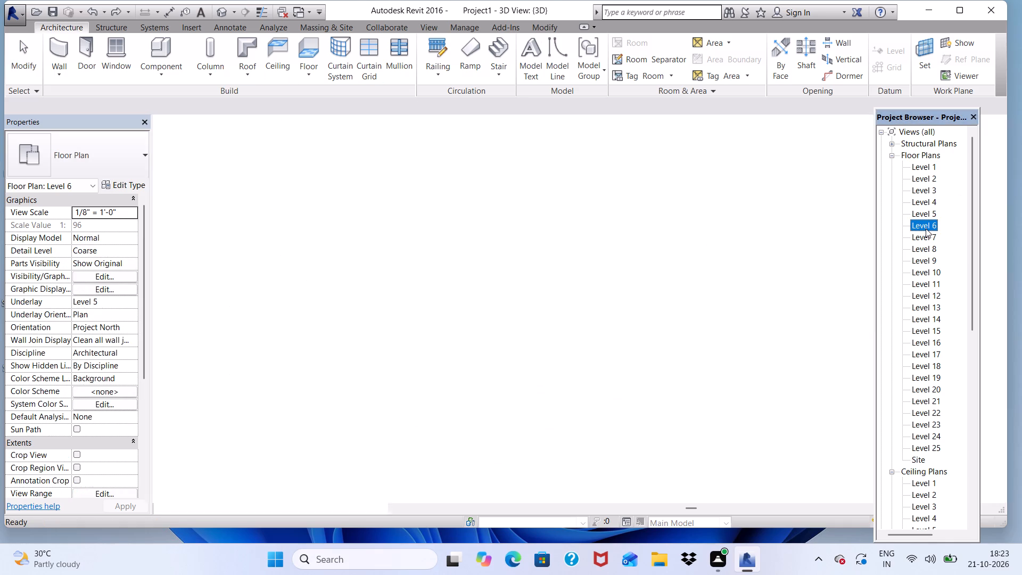
scroll(586, 281, "down", 18)
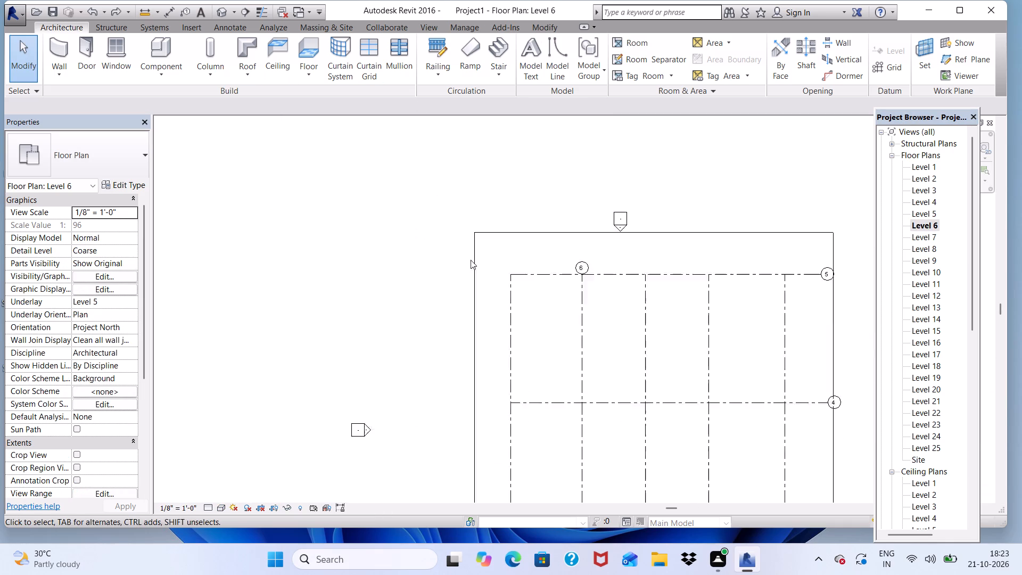
left_click(46, 42)
left_click(549, 43)
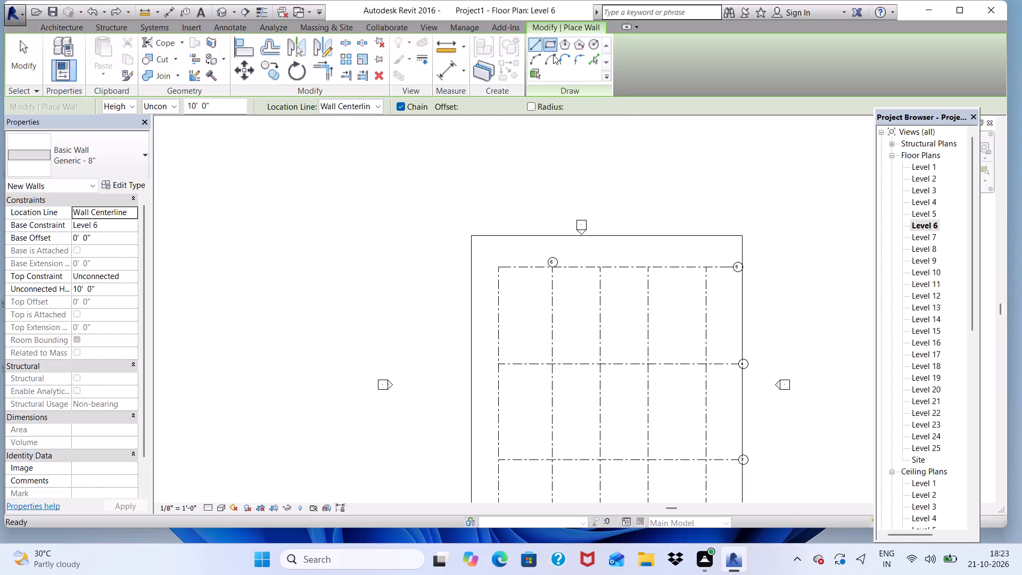
scroll(542, 276, "down", 1)
scroll(532, 316, "up", 4)
scroll(458, 201, "up", 6)
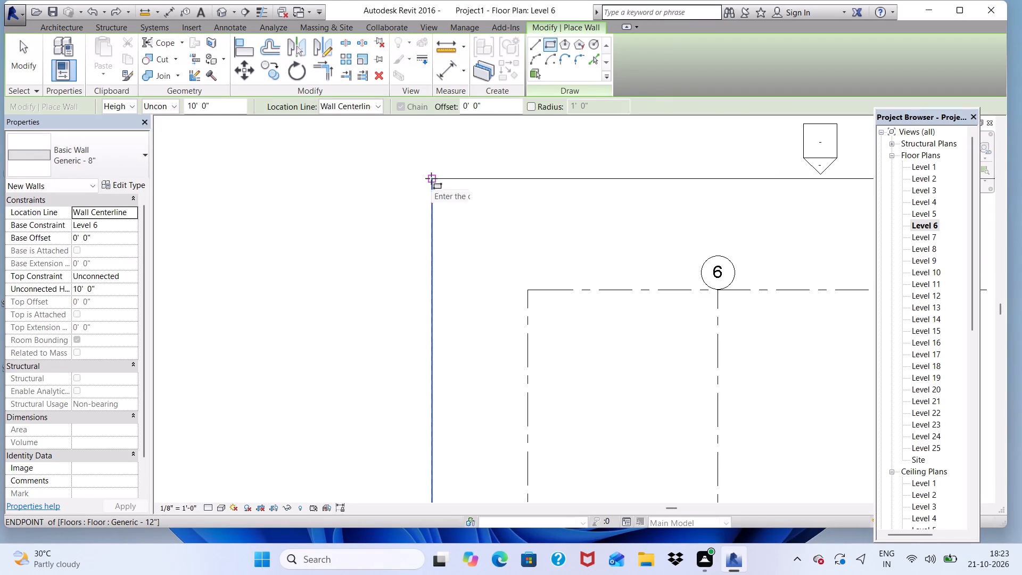
left_click(431, 178)
scroll(488, 278, "down", 2)
scroll(492, 224, "down", 11)
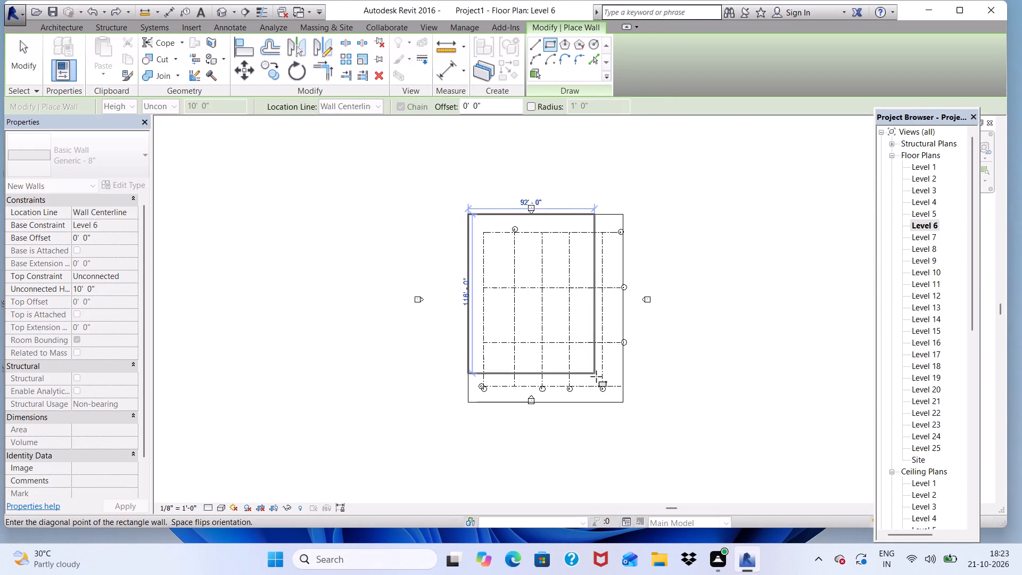
scroll(599, 381, "up", 4)
scroll(663, 429, "up", 4)
scroll(620, 420, "up", 13)
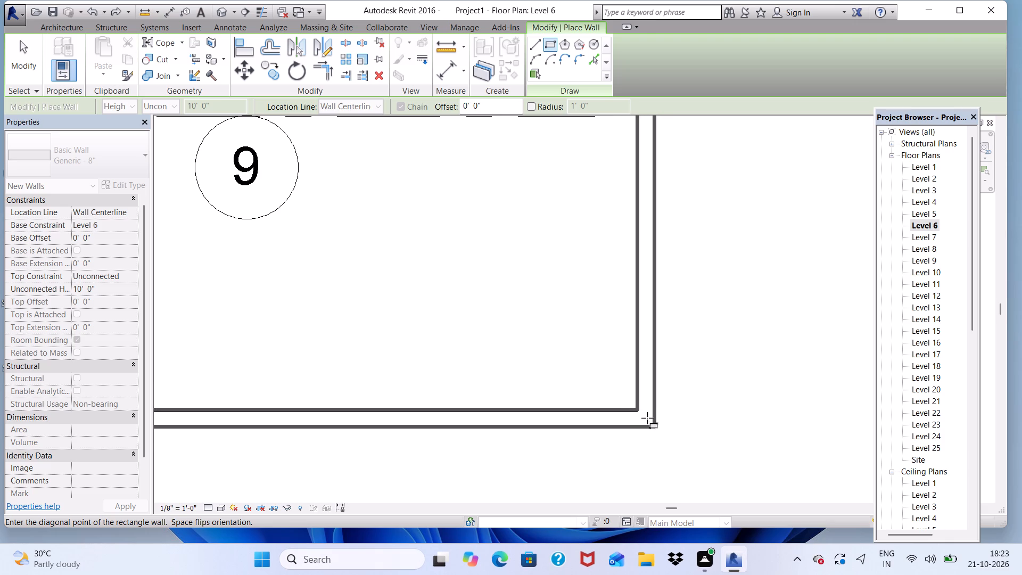
double_click(647, 418)
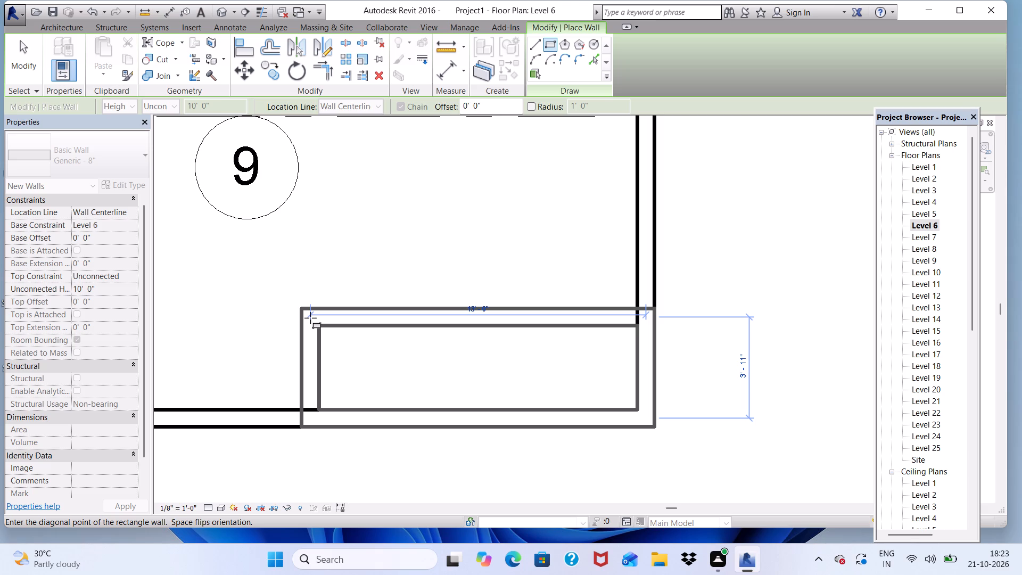
key("Escape")
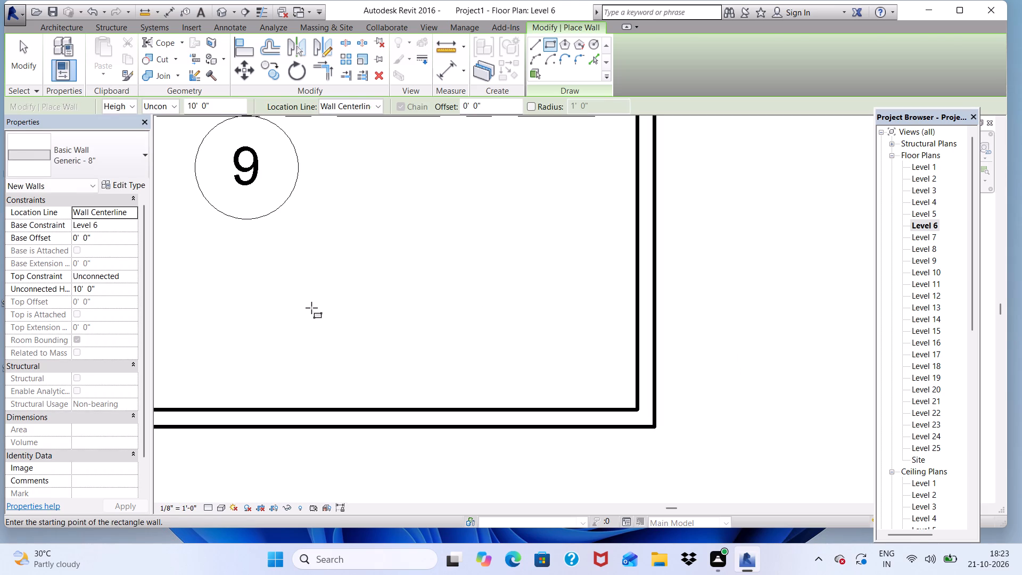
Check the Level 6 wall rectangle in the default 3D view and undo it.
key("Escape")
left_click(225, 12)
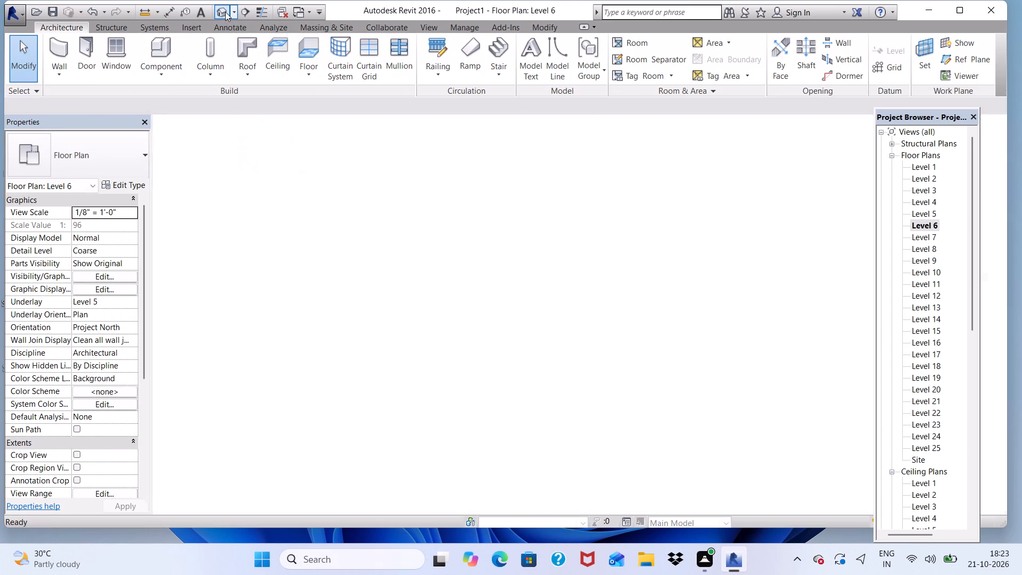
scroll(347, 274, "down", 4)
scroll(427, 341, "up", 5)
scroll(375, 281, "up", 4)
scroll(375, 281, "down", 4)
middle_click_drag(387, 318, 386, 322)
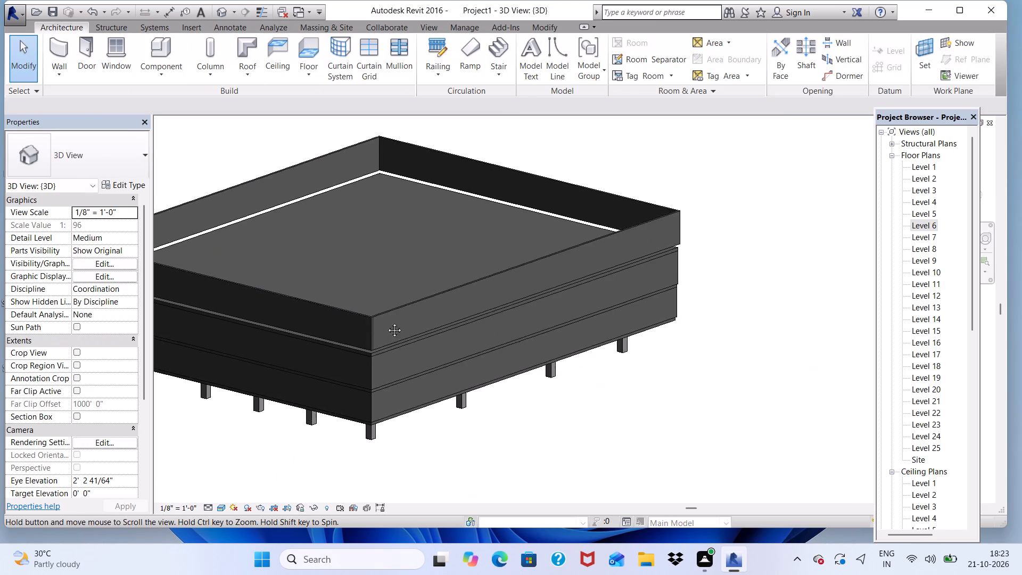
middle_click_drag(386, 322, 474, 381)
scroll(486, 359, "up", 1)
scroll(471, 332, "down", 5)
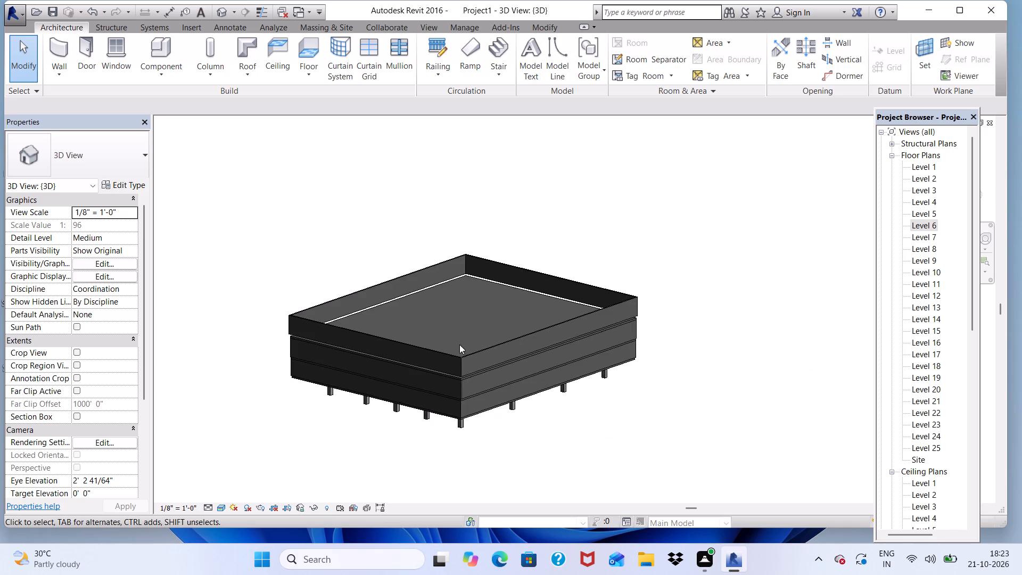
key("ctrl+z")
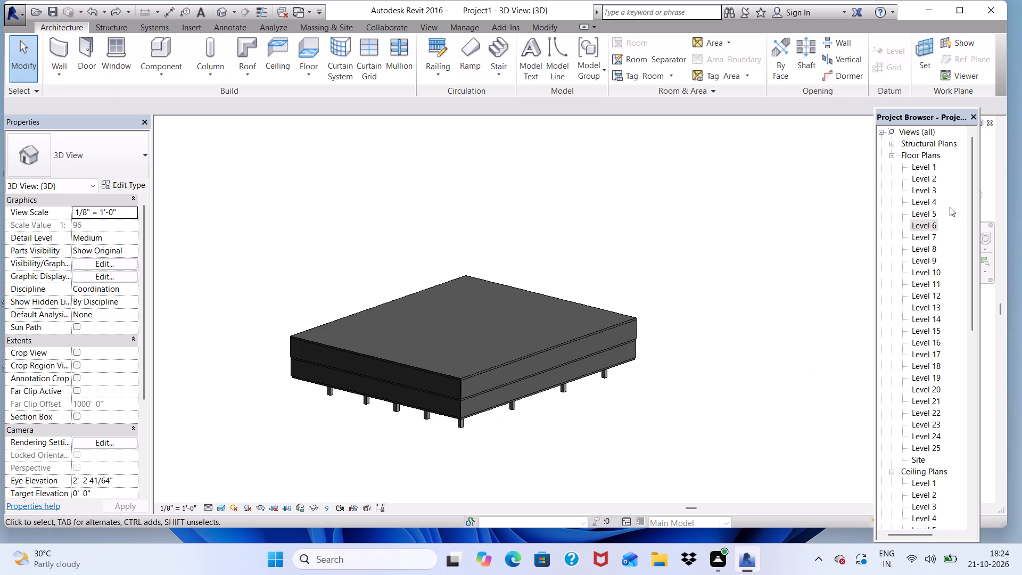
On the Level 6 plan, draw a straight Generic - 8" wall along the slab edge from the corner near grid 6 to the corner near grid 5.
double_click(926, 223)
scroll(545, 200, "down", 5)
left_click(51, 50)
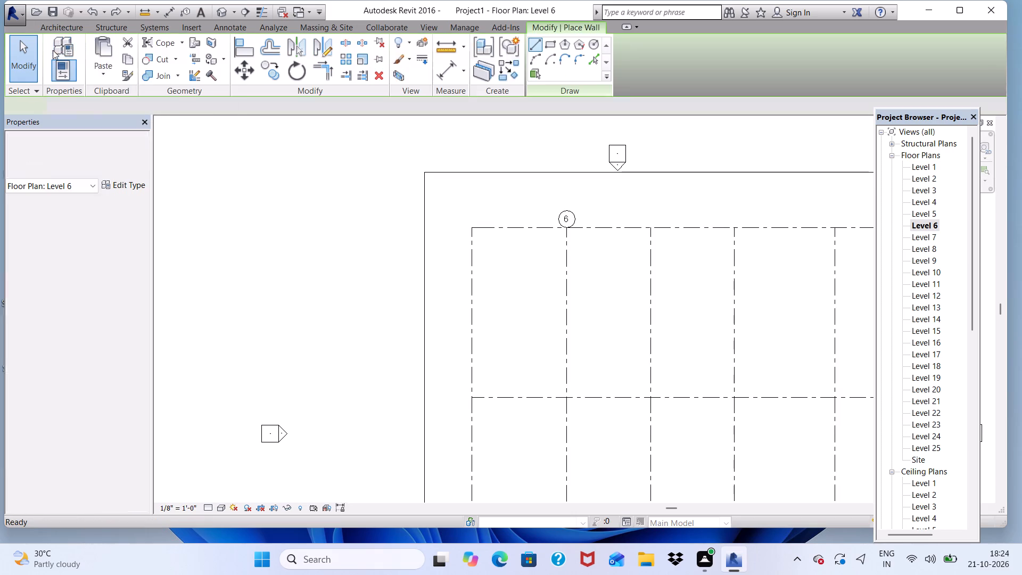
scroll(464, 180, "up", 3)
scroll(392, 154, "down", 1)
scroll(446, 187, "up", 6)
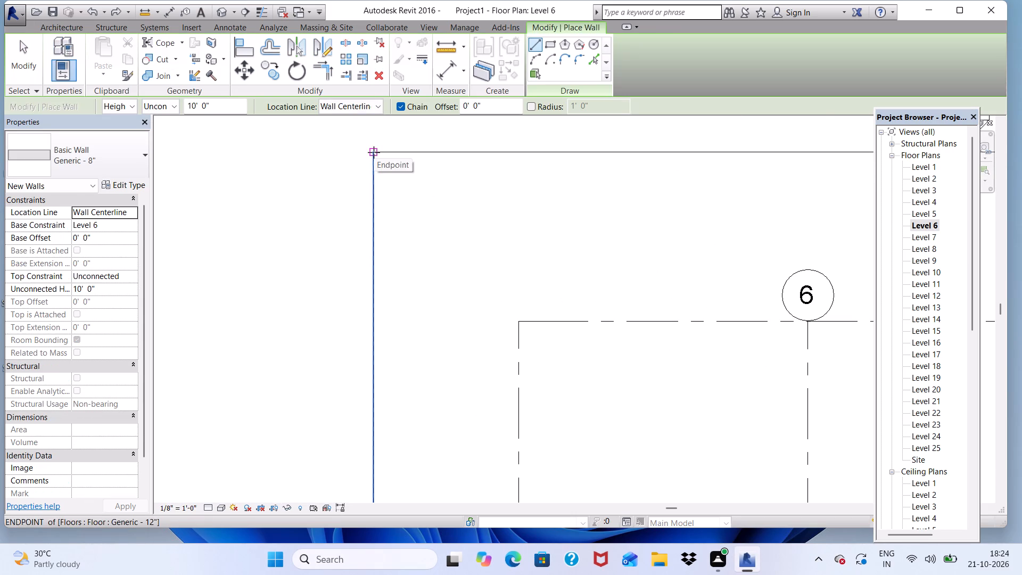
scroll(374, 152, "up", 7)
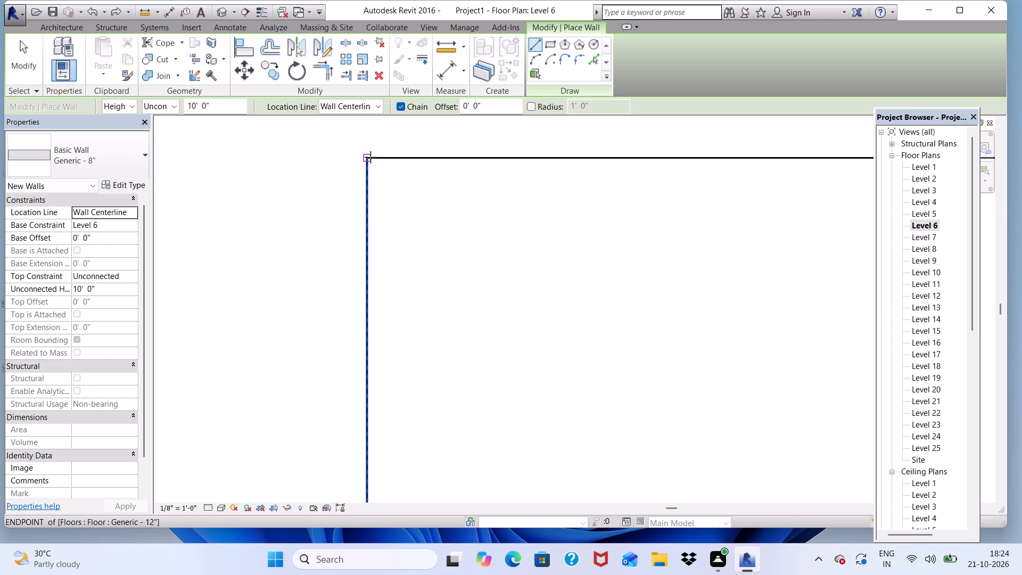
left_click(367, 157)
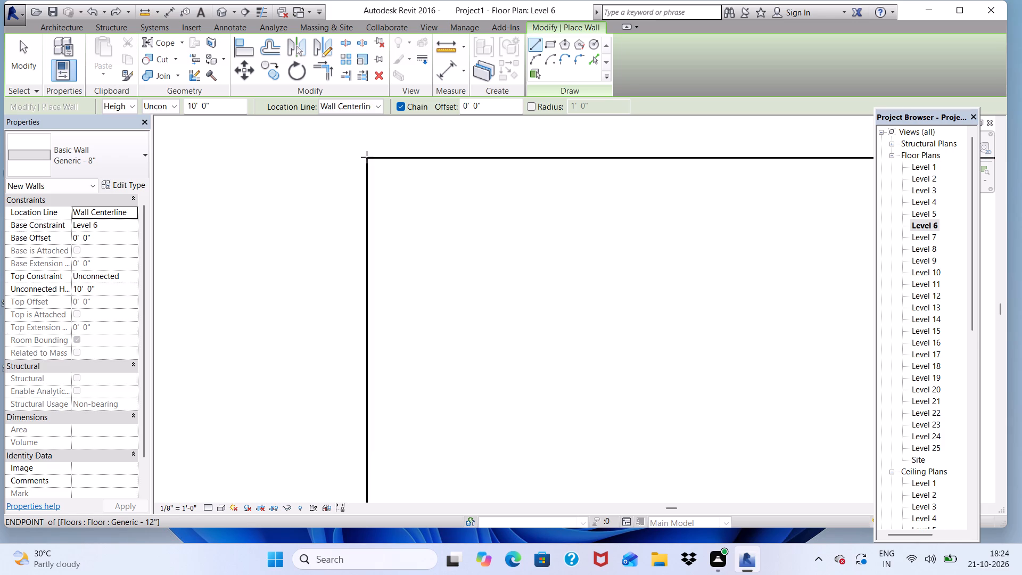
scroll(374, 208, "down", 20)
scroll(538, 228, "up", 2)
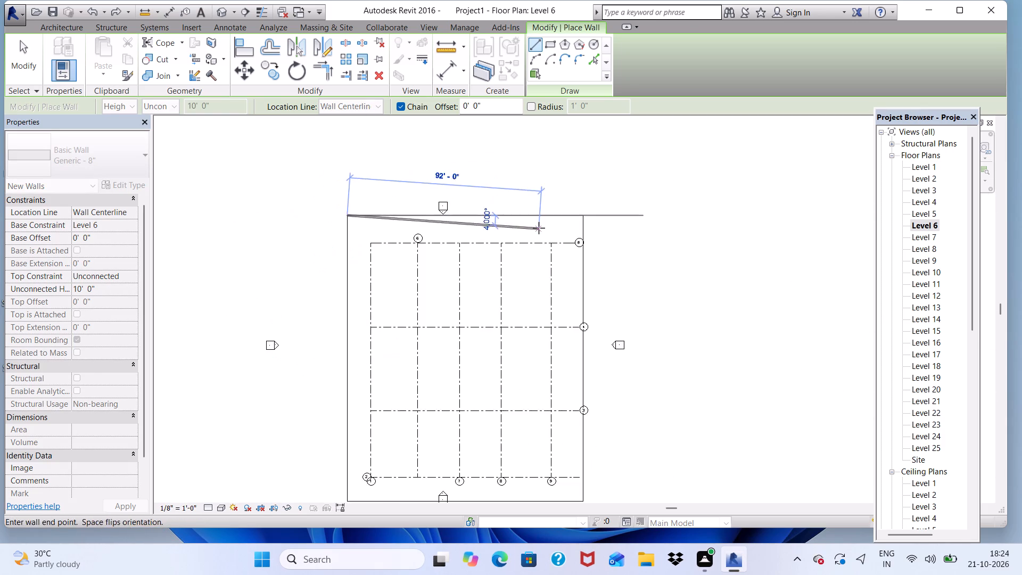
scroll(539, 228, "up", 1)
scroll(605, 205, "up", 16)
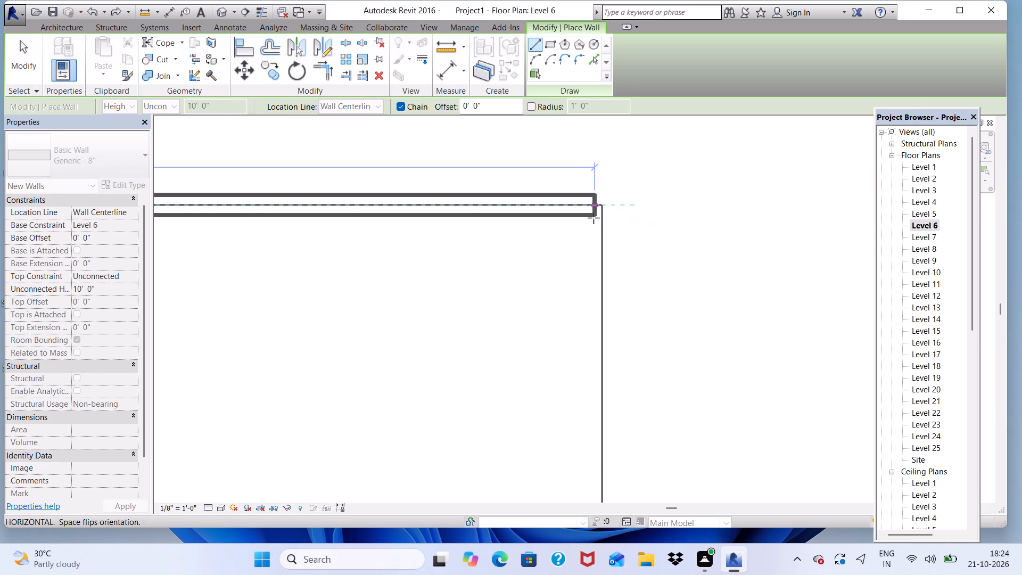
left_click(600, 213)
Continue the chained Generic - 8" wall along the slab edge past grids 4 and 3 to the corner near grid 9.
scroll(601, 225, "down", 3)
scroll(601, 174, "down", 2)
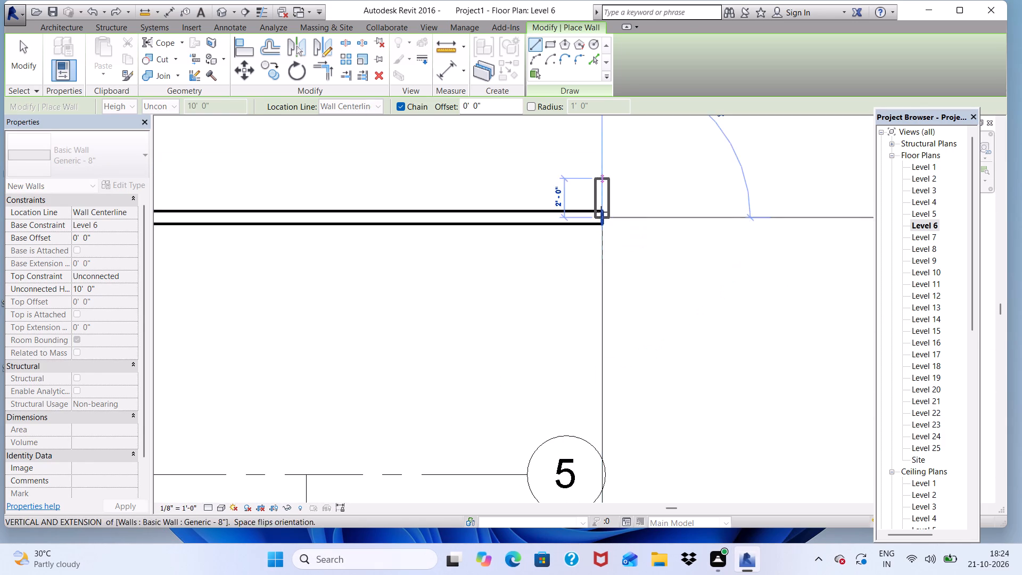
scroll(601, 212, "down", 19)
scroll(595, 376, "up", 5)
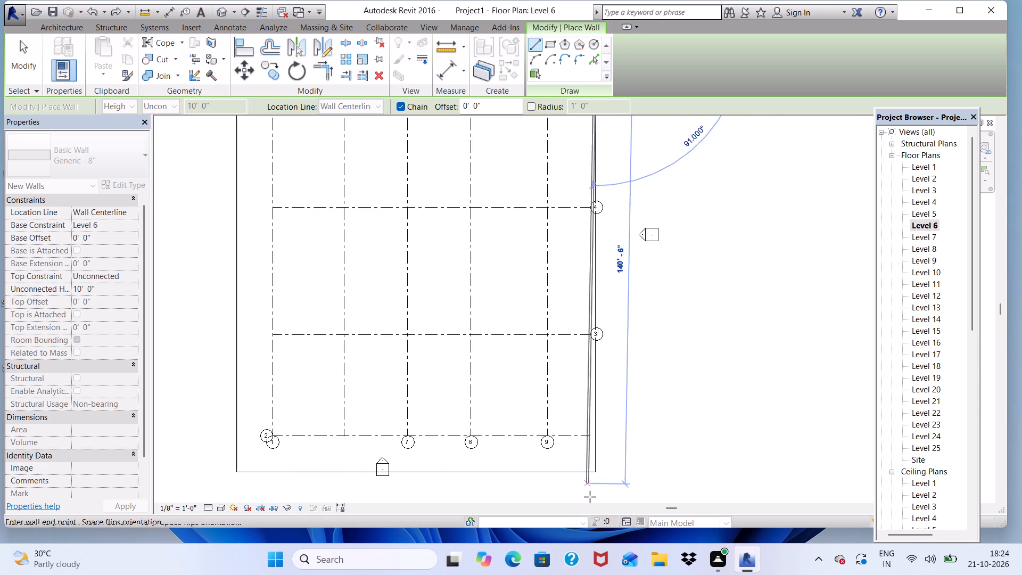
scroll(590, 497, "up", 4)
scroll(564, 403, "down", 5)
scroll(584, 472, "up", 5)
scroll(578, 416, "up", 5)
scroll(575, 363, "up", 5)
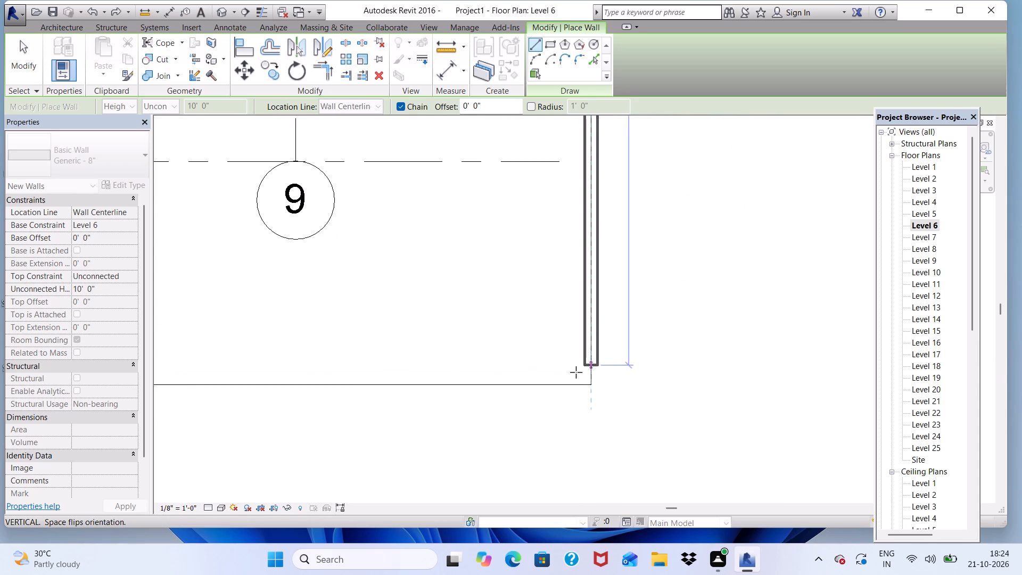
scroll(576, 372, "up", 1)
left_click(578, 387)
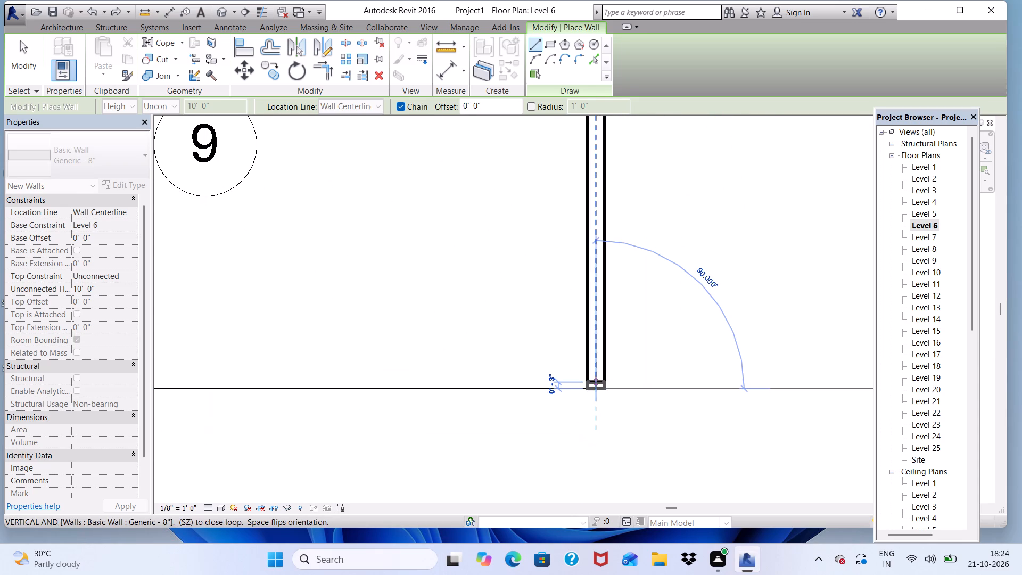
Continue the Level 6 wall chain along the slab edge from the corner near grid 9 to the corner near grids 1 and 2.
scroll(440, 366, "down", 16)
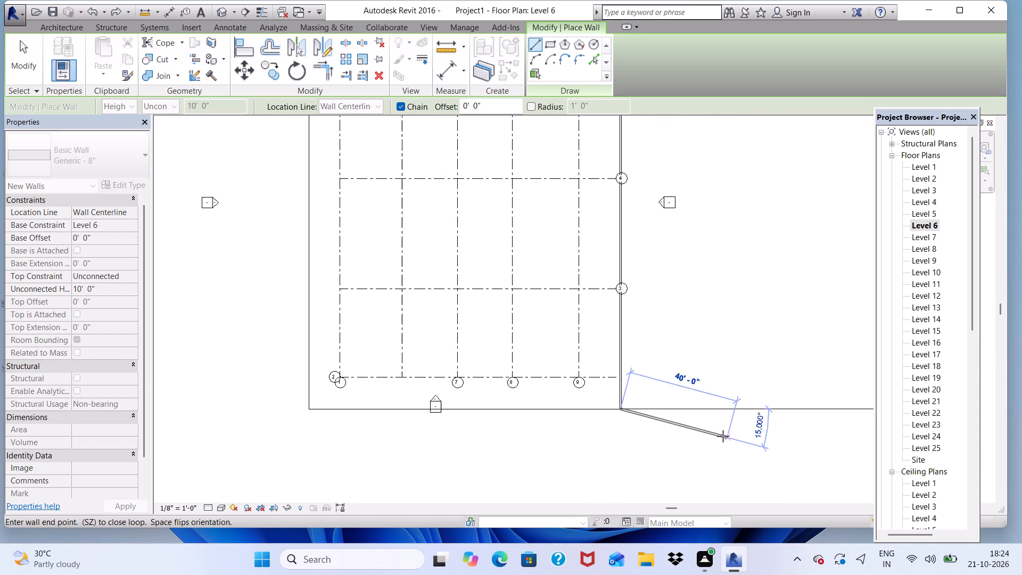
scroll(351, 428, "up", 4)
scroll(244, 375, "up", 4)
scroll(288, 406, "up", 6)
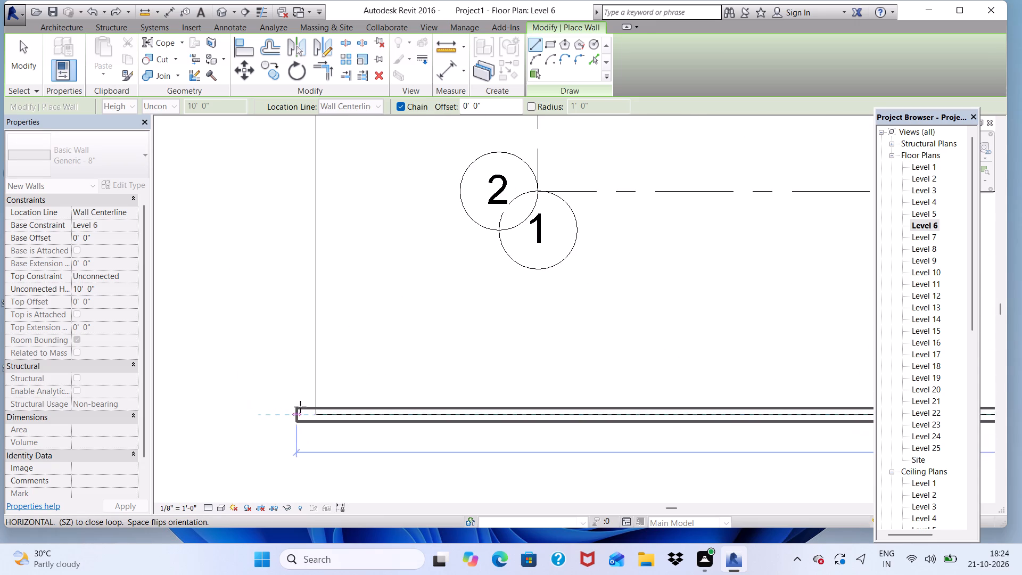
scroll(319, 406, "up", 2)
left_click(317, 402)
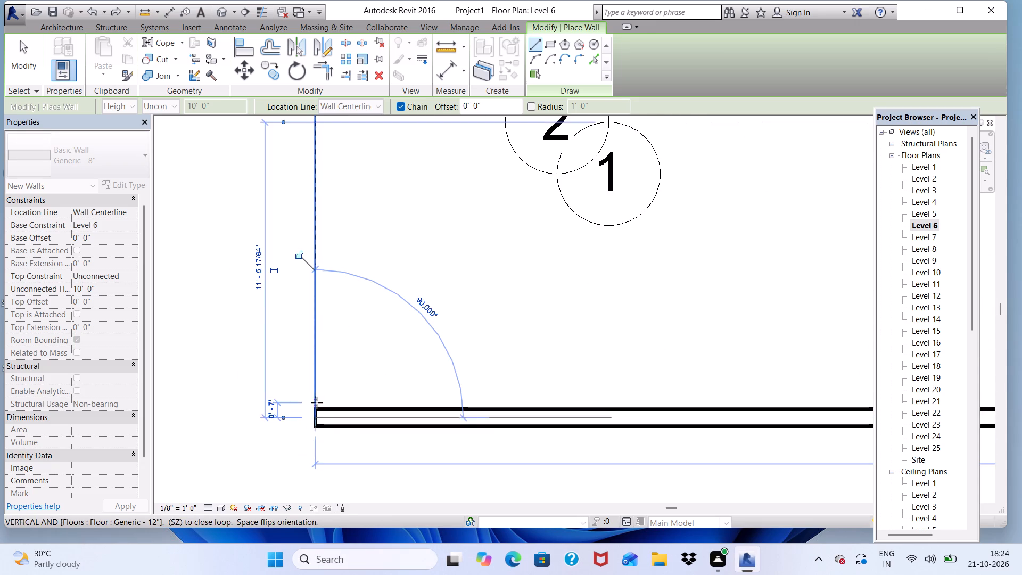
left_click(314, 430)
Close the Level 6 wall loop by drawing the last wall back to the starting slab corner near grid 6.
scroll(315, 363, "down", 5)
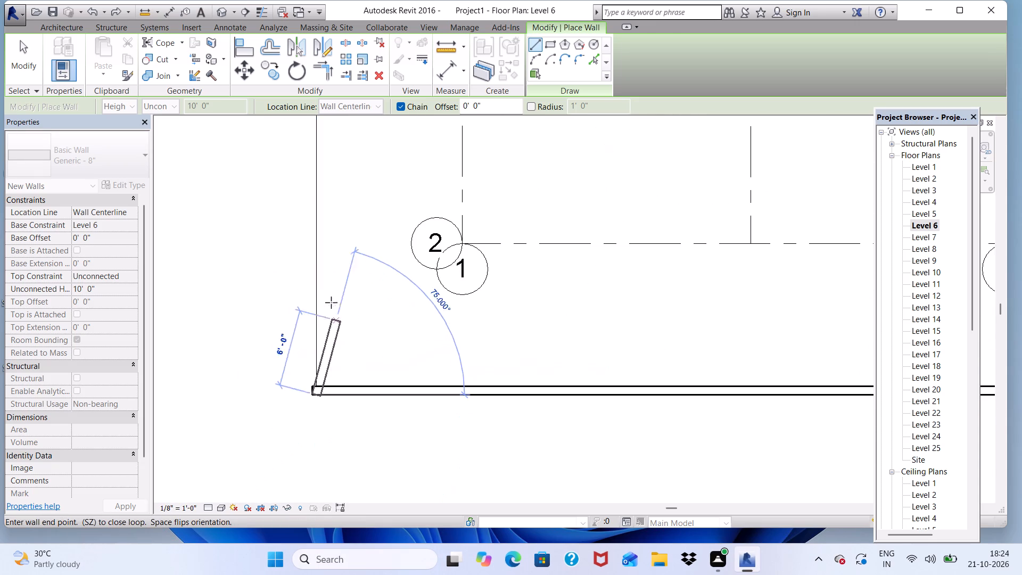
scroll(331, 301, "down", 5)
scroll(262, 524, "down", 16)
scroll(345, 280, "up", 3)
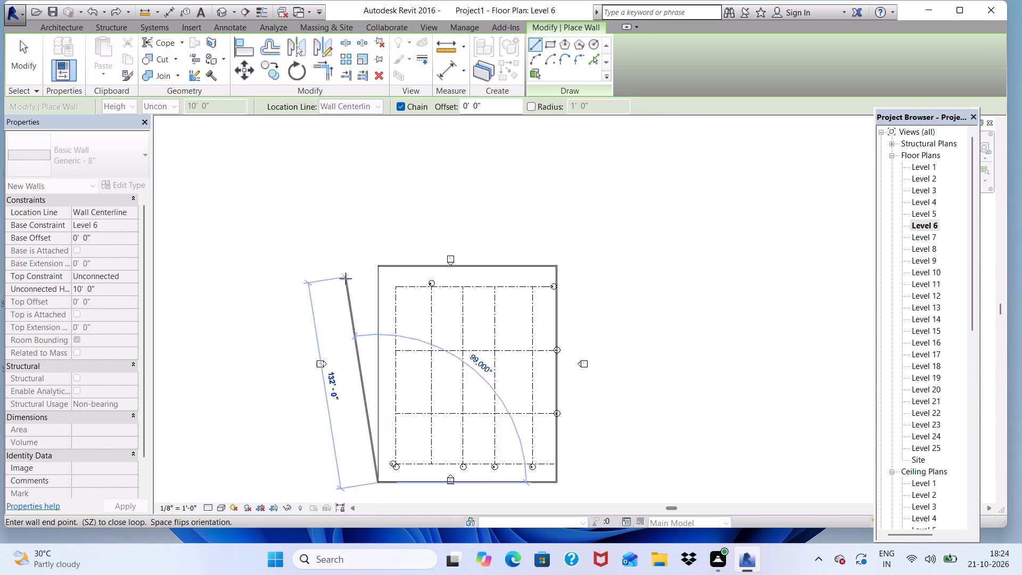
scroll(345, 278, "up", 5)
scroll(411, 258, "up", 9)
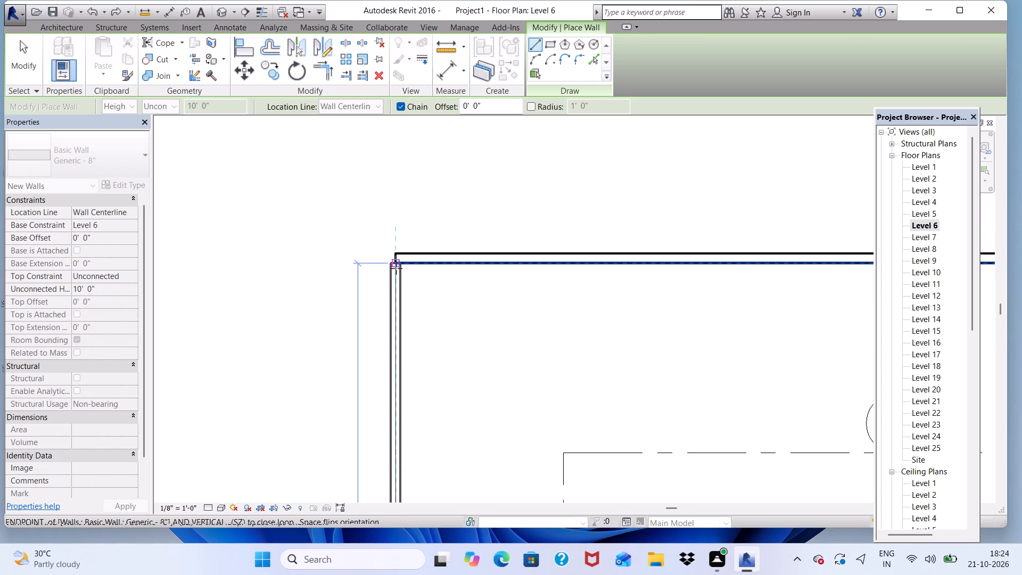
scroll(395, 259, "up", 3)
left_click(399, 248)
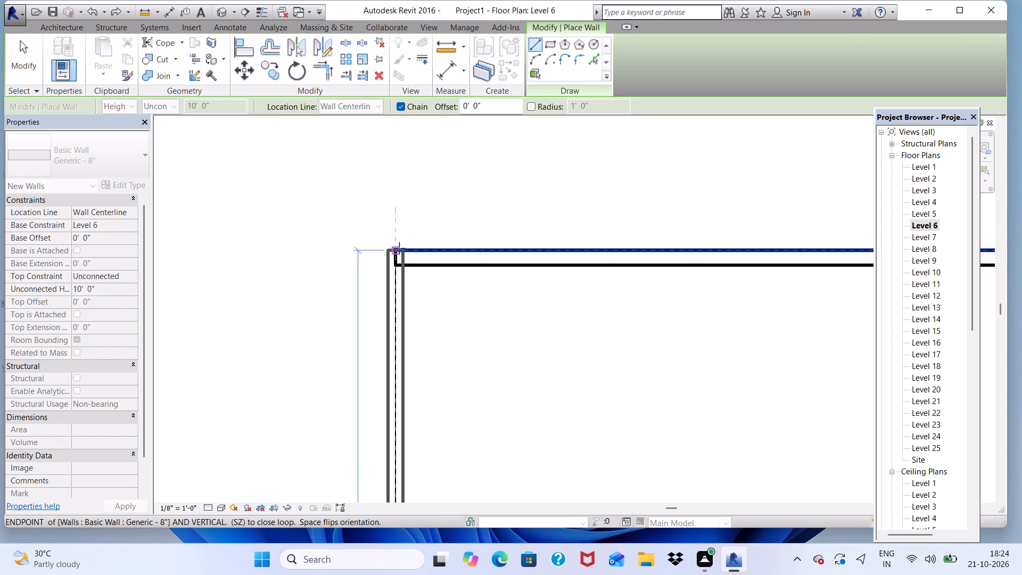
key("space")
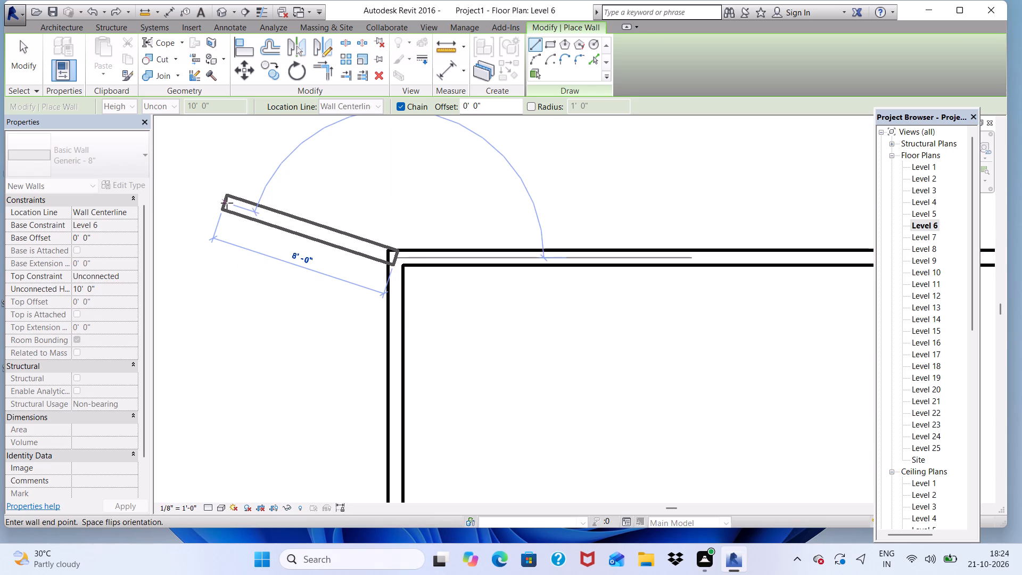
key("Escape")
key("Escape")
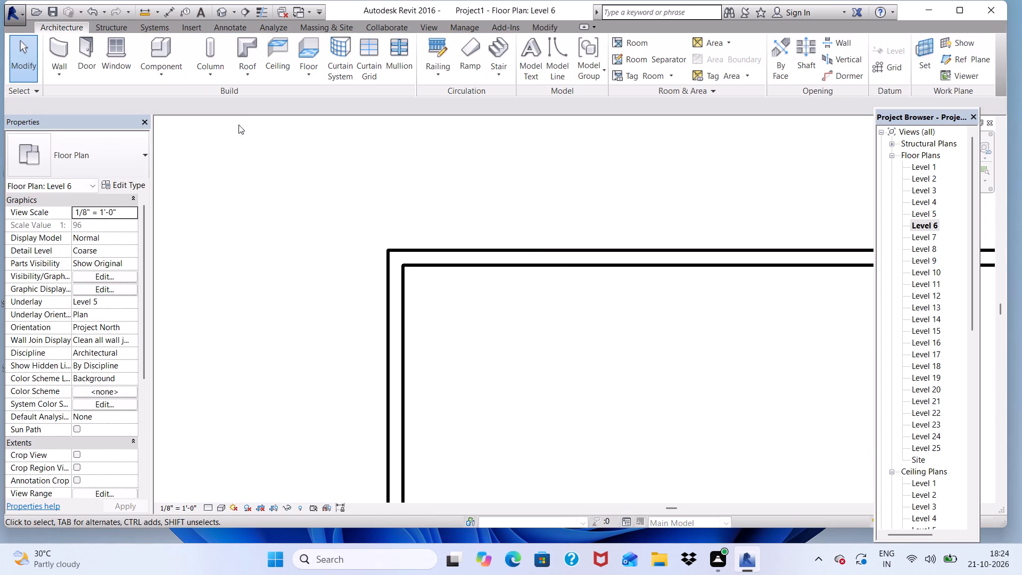
Examine in the 3D view how the new Level 6 walls sit on the slab and align with the walls below.
left_click(220, 12)
scroll(428, 388, "down", 1)
scroll(436, 384, "up", 4)
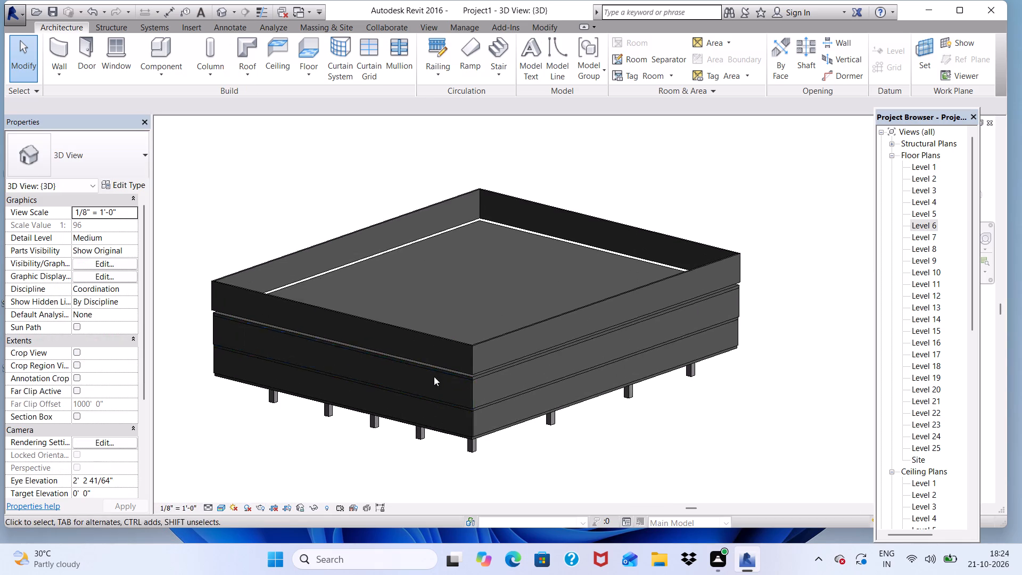
scroll(433, 371, "up", 3)
key("space")
scroll(559, 292, "down", 5)
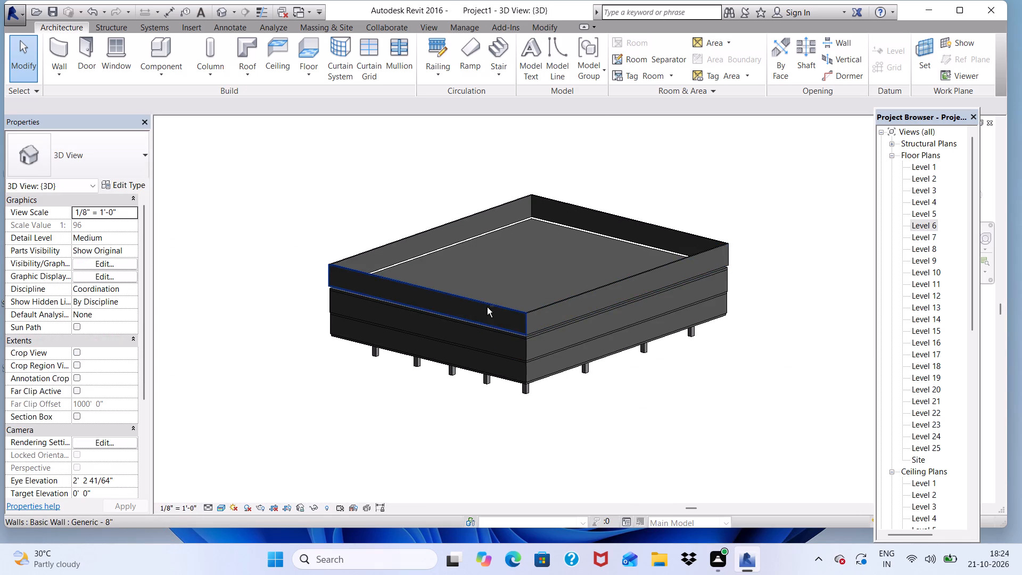
middle_click_drag(487, 308, 100, 424, "shift")
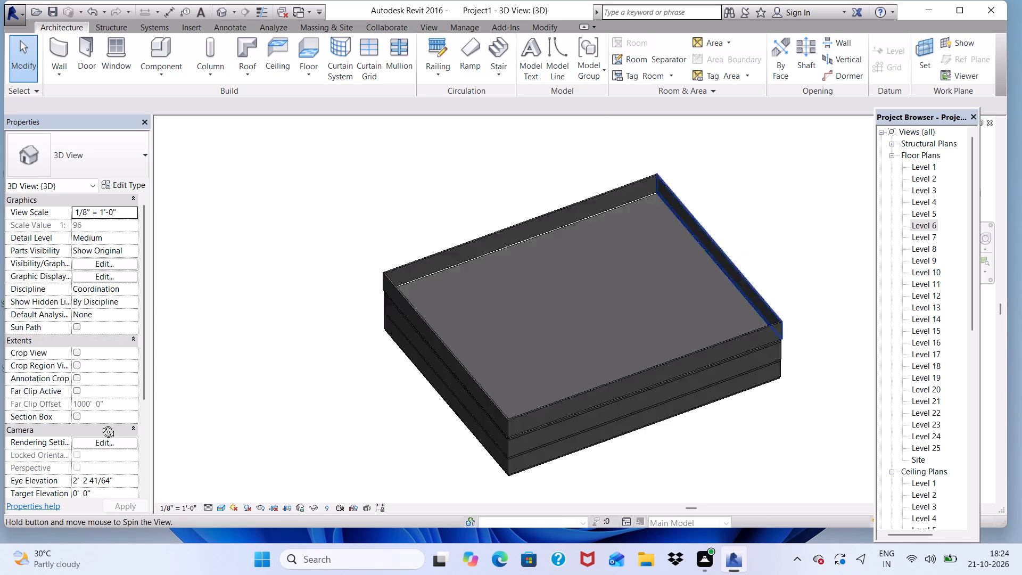
middle_click_drag(100, 424, 301, 359, "shift")
scroll(393, 319, "up", 3)
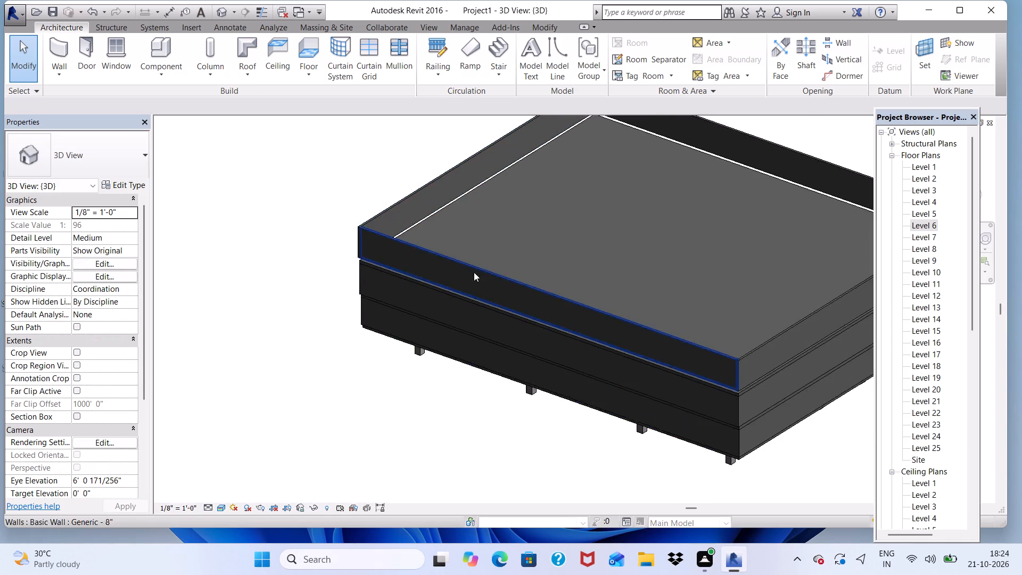
scroll(474, 272, "up", 1)
scroll(520, 252, "down", 6)
scroll(574, 208, "up", 5)
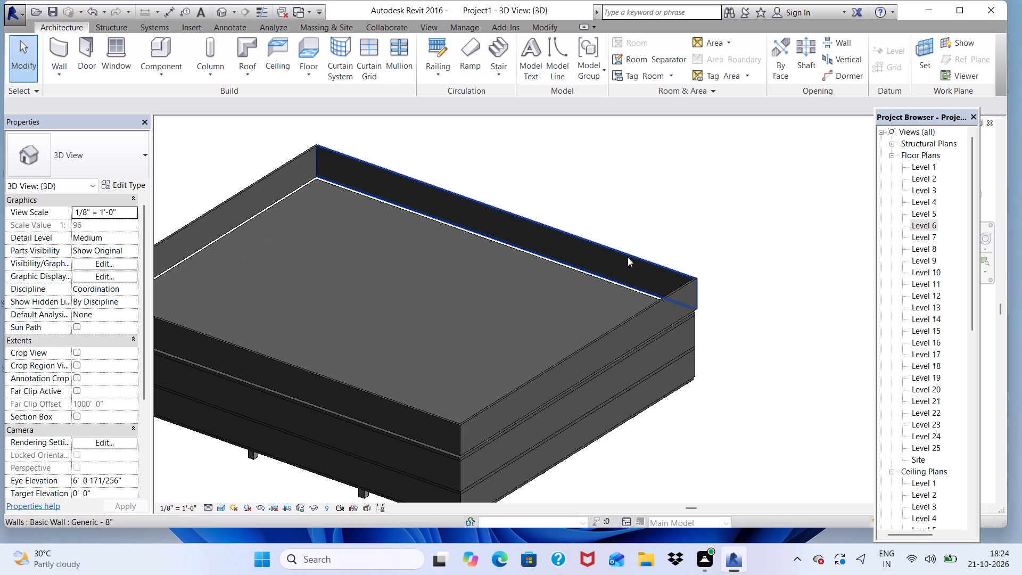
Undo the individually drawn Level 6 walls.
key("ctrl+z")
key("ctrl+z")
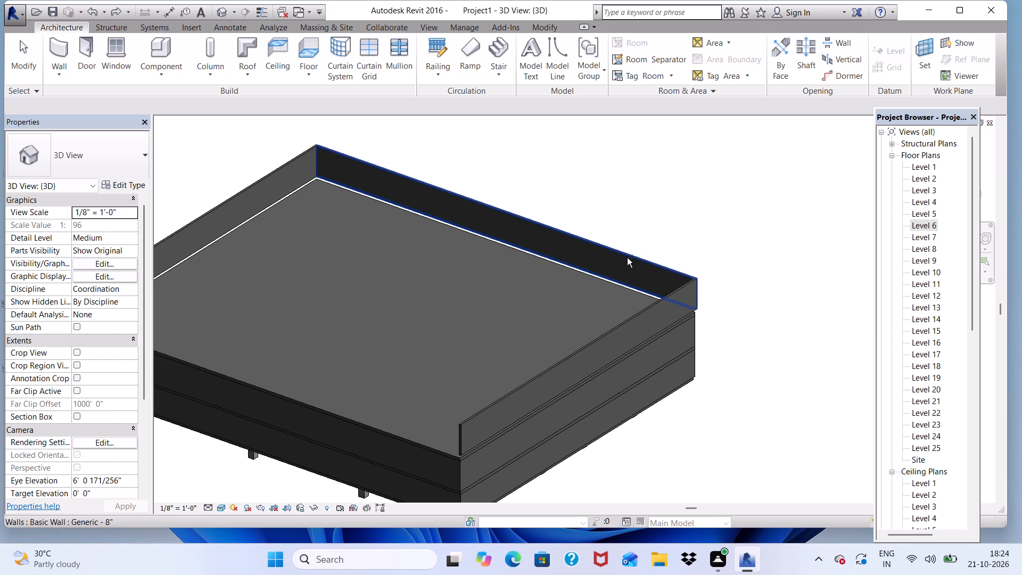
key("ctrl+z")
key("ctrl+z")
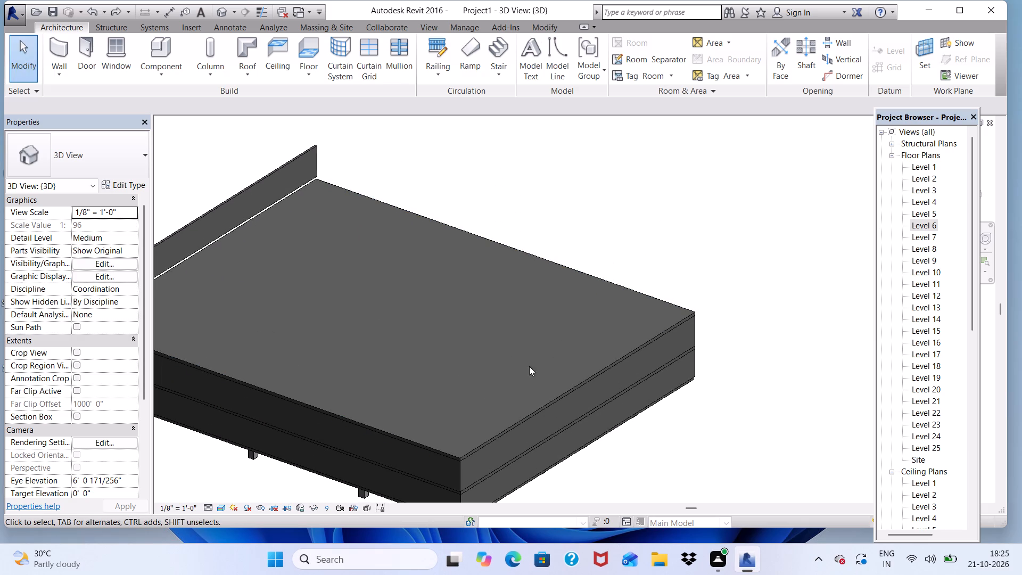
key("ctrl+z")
Orbit the 3D model to examine the slab edges and perimeter walls of the levels below Level 6.
scroll(440, 408, "down", 1)
key("space")
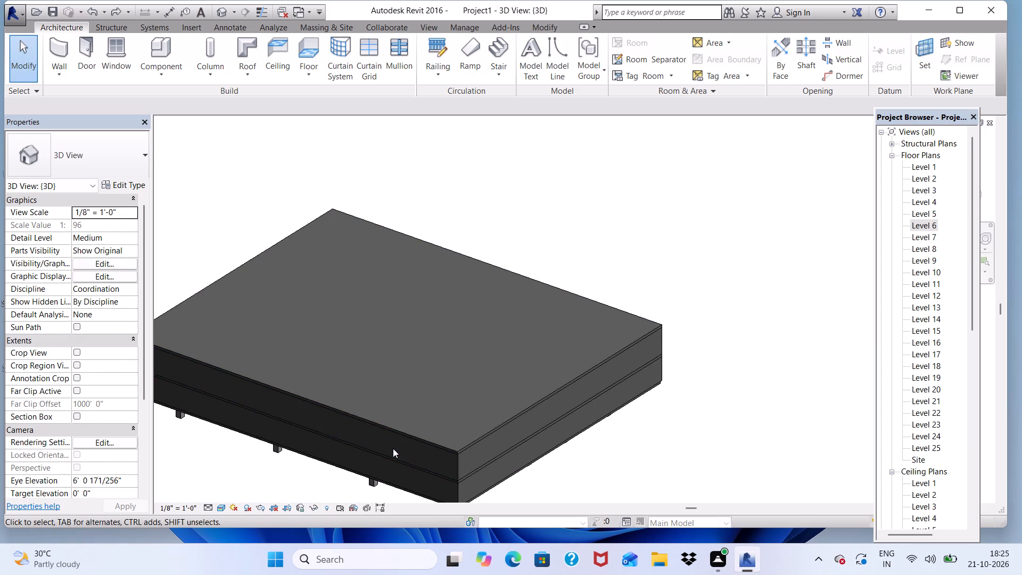
middle_click_drag(393, 448, 445, 379)
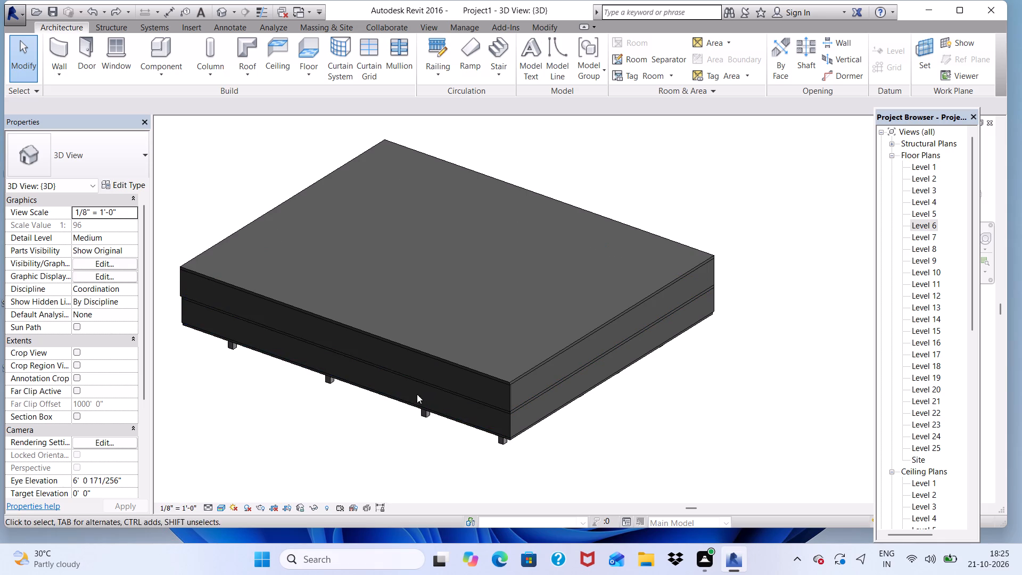
middle_click_drag(368, 454, 374, 410, "shift")
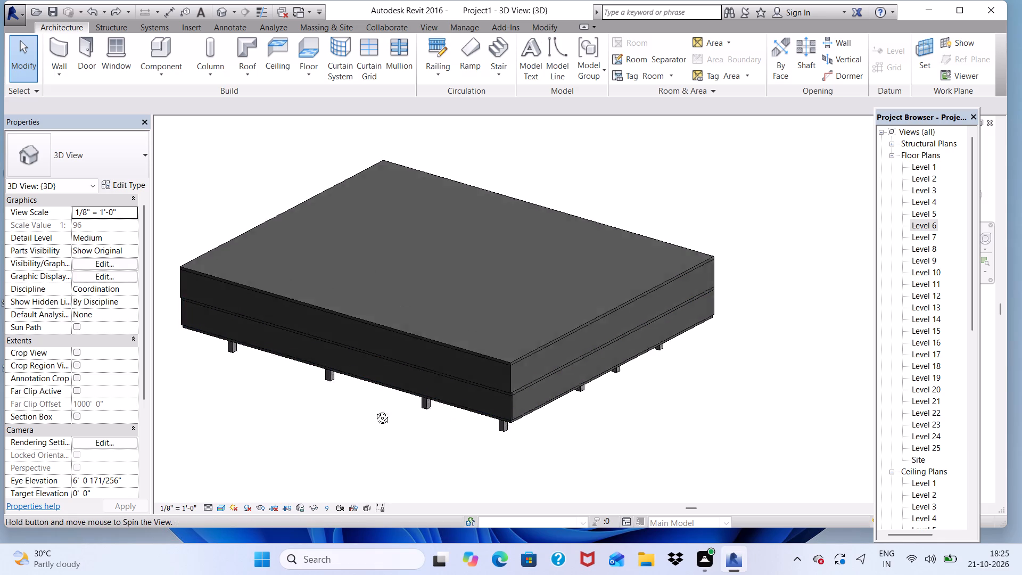
middle_click_drag(374, 410, 404, 368, "shift")
scroll(413, 286, "up", 4)
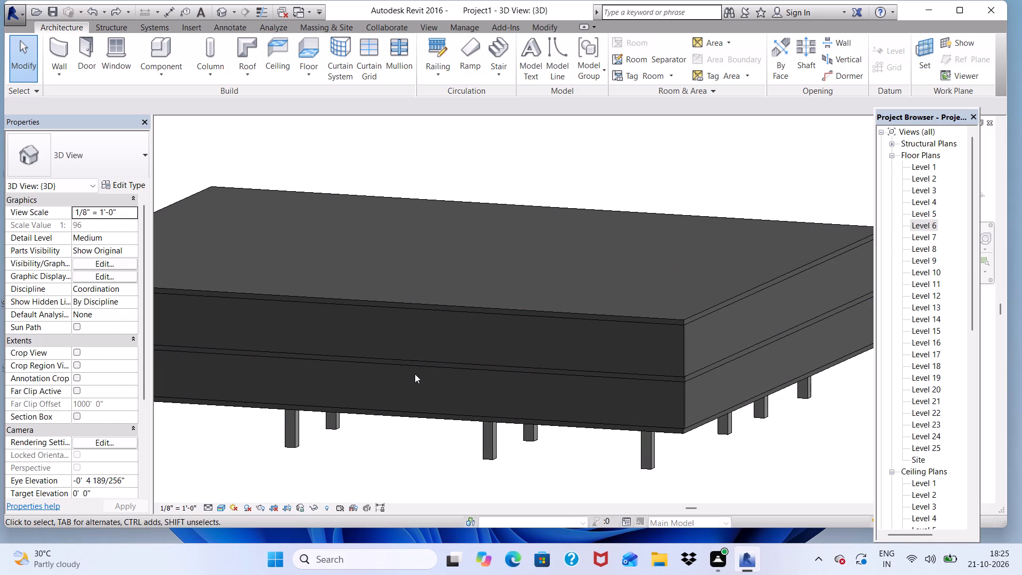
left_click(416, 371)
left_click(421, 317)
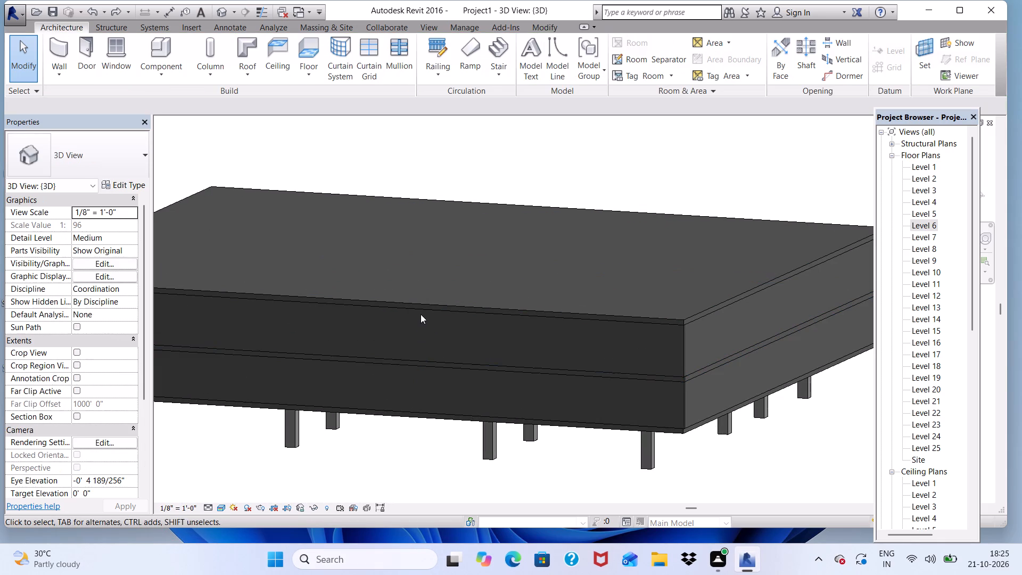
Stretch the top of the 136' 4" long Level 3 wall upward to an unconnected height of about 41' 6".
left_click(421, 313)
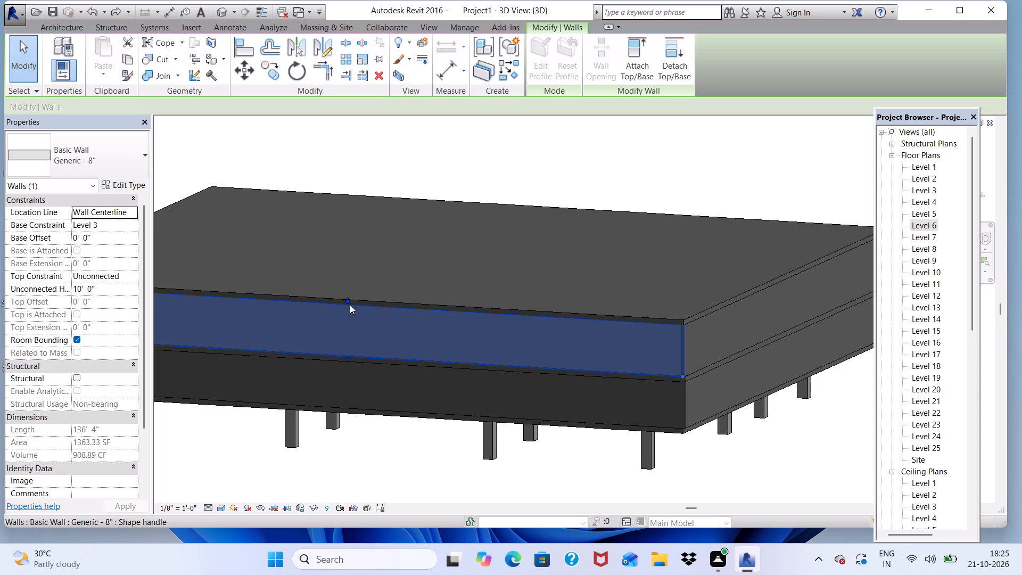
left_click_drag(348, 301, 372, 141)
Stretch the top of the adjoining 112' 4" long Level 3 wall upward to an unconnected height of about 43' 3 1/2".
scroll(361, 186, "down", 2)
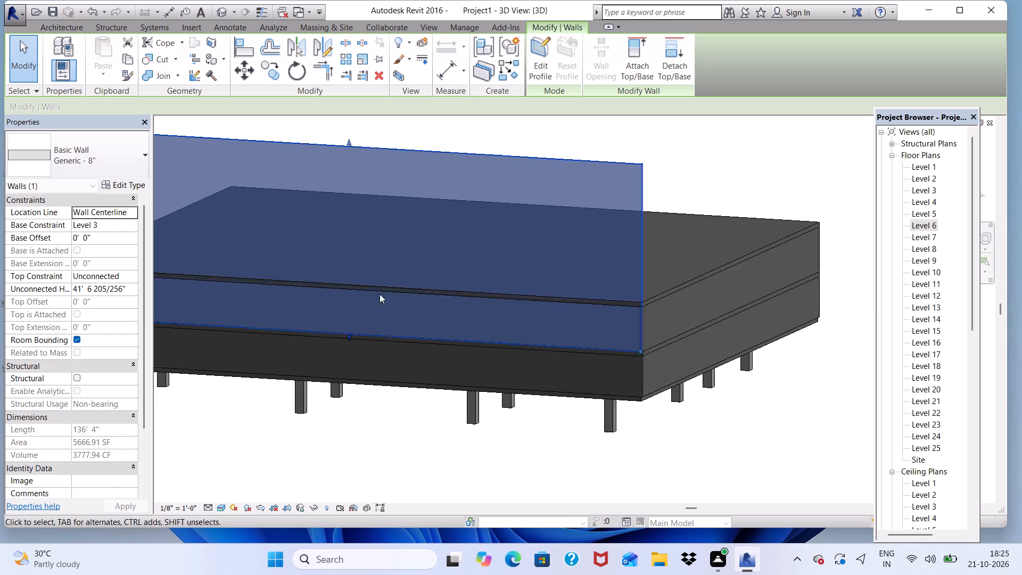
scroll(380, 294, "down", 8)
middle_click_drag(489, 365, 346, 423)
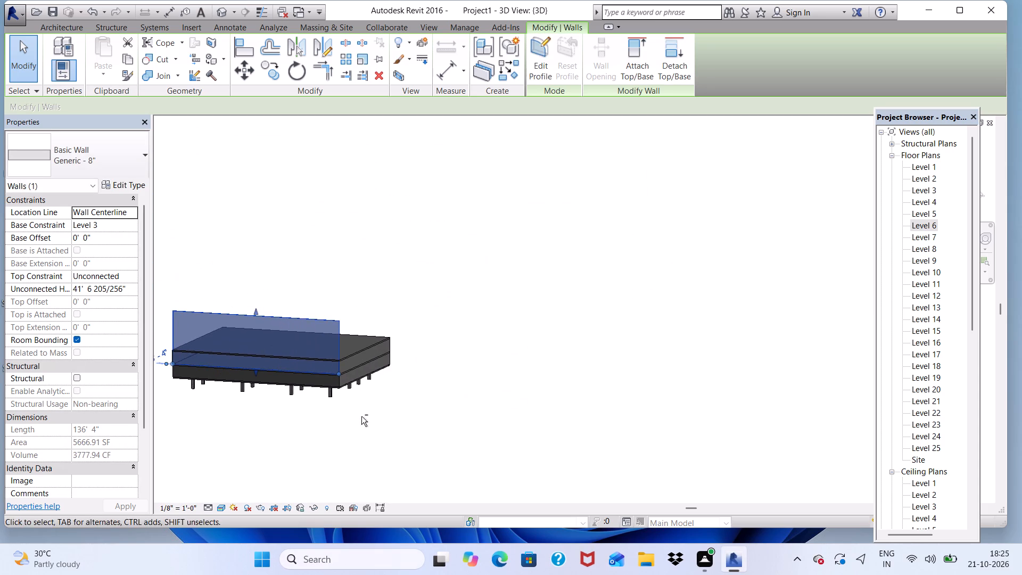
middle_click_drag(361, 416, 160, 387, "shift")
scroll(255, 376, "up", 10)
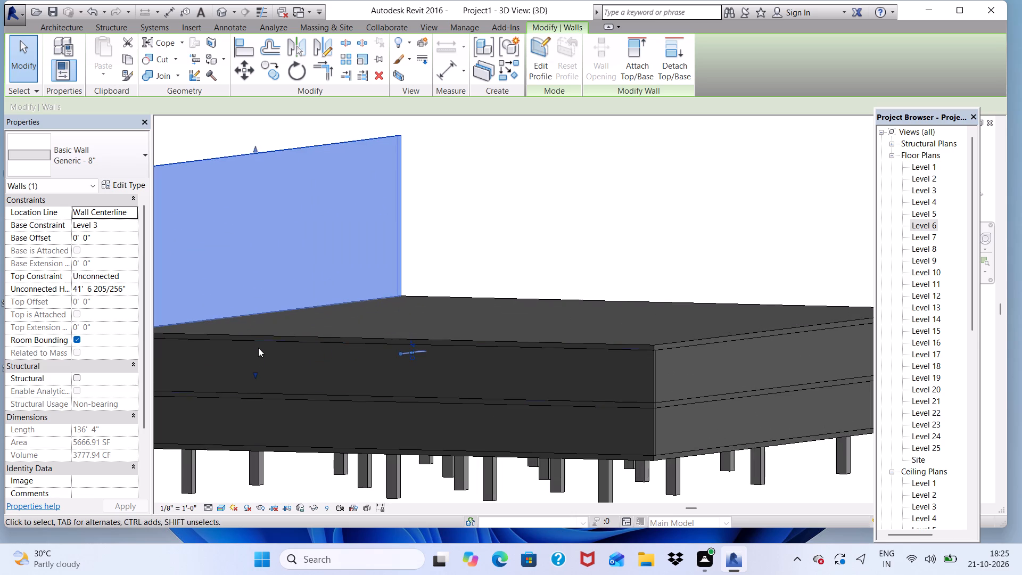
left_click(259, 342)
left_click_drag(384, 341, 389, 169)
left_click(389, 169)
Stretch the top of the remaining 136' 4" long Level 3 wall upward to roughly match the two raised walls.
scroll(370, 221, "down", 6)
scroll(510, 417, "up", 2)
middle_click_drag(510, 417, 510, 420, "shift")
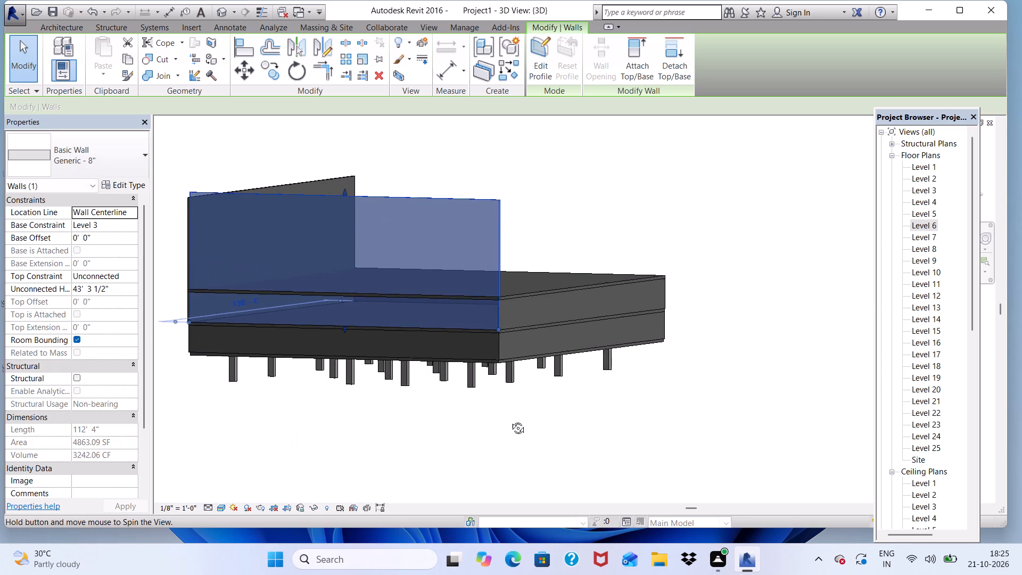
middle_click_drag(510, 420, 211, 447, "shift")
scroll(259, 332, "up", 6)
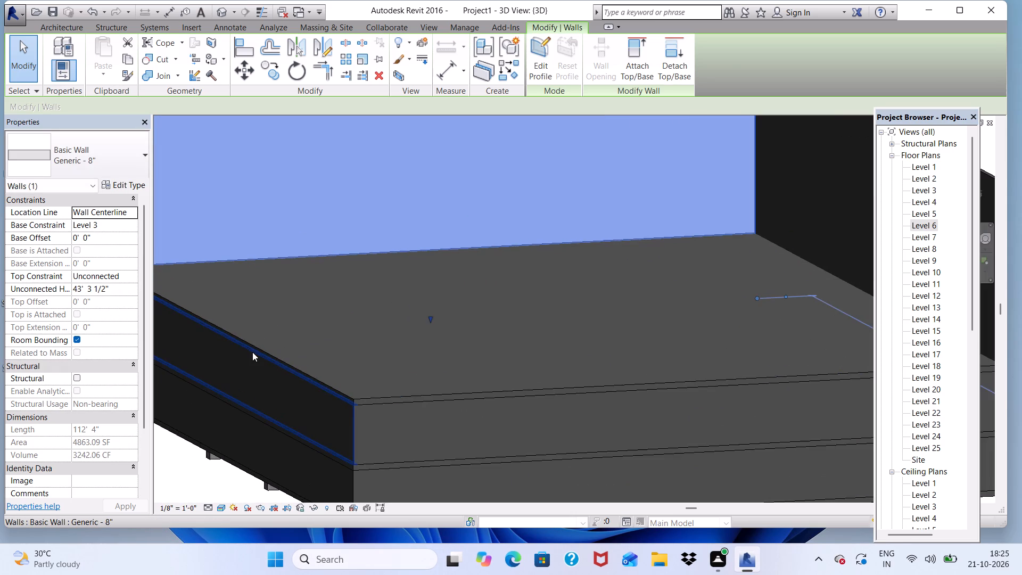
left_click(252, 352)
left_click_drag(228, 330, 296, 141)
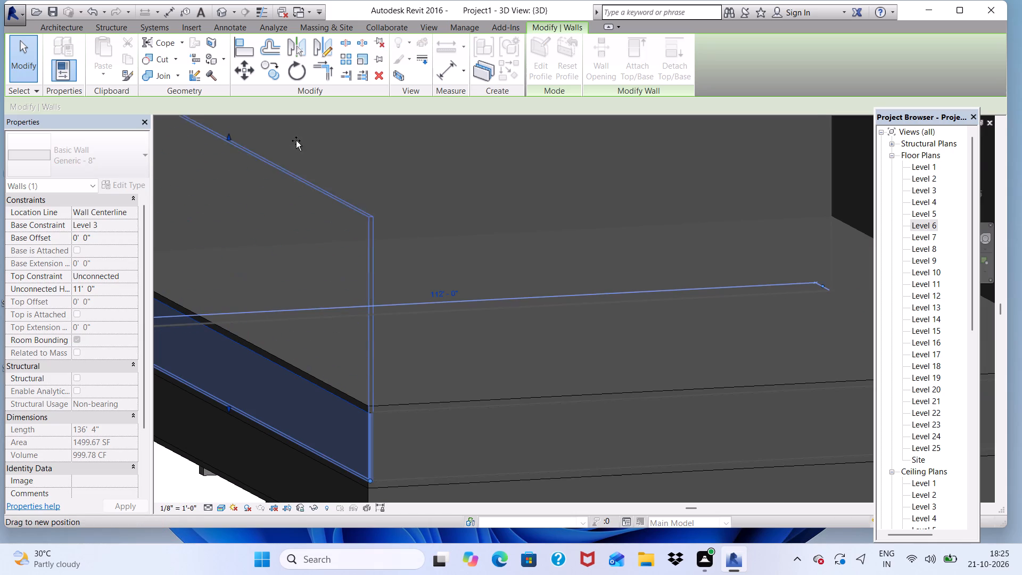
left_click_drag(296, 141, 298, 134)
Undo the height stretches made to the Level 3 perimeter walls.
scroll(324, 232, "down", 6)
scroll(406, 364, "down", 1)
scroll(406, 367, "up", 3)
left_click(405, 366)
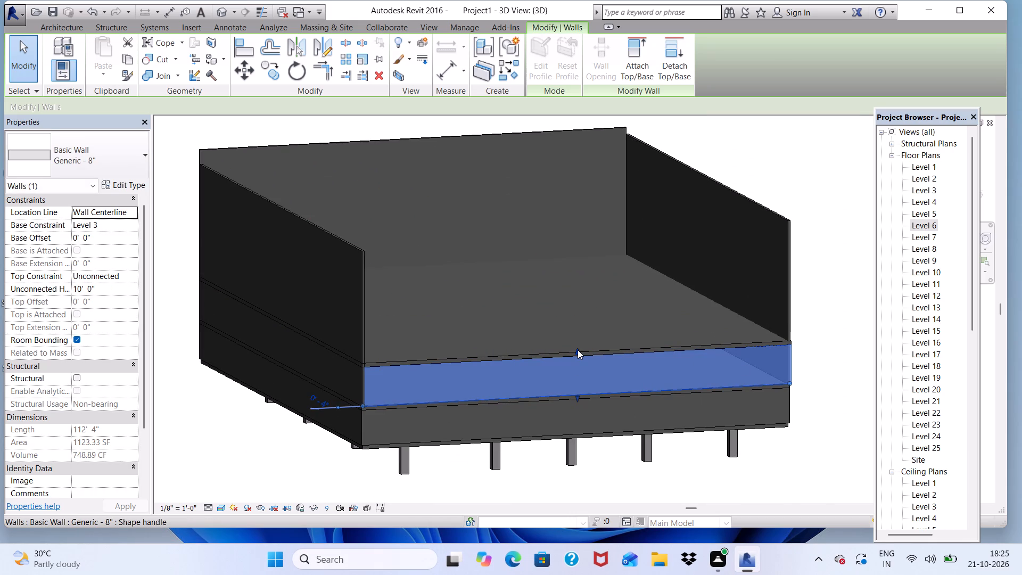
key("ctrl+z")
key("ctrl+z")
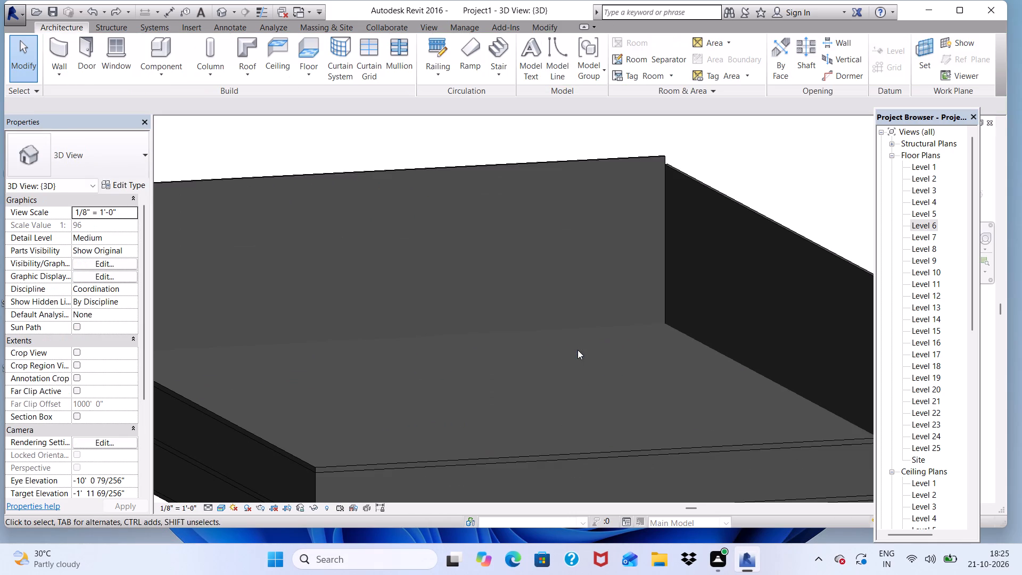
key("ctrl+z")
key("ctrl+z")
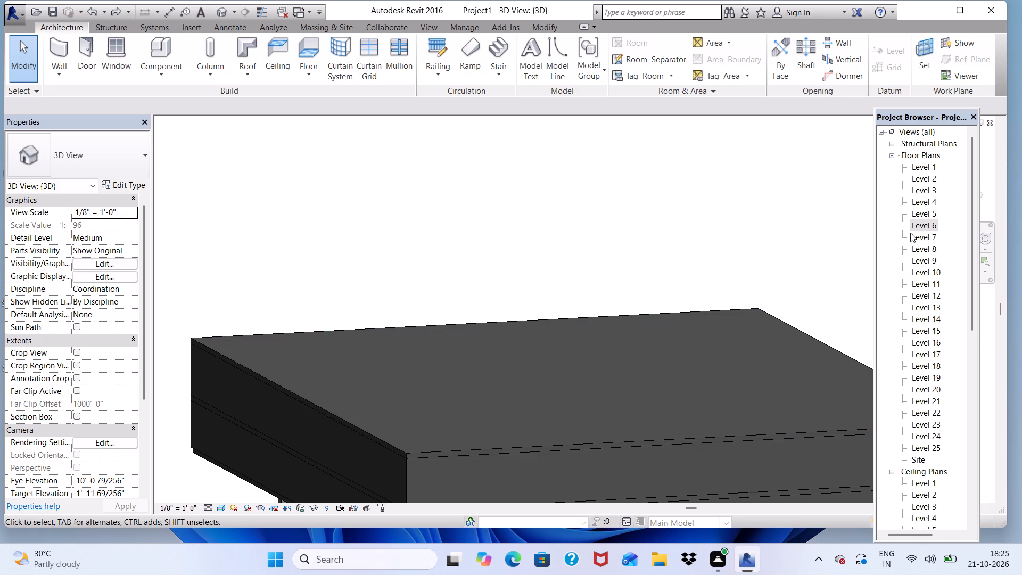
Open the East elevation and examine how the slabs and walls line up with the level lines.
scroll(954, 368, "down", 4)
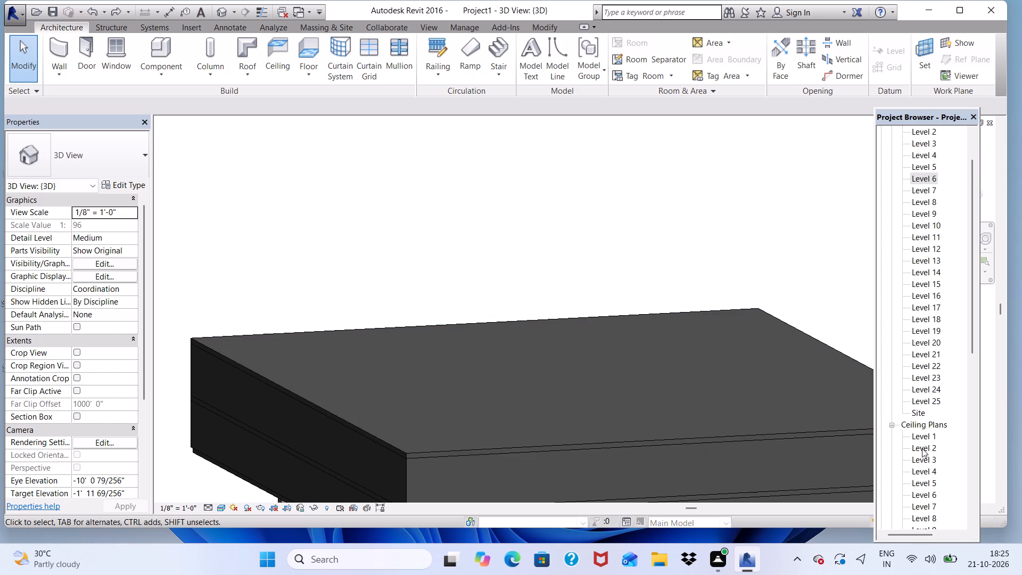
scroll(930, 449, "down", 9)
scroll(936, 439, "down", 12)
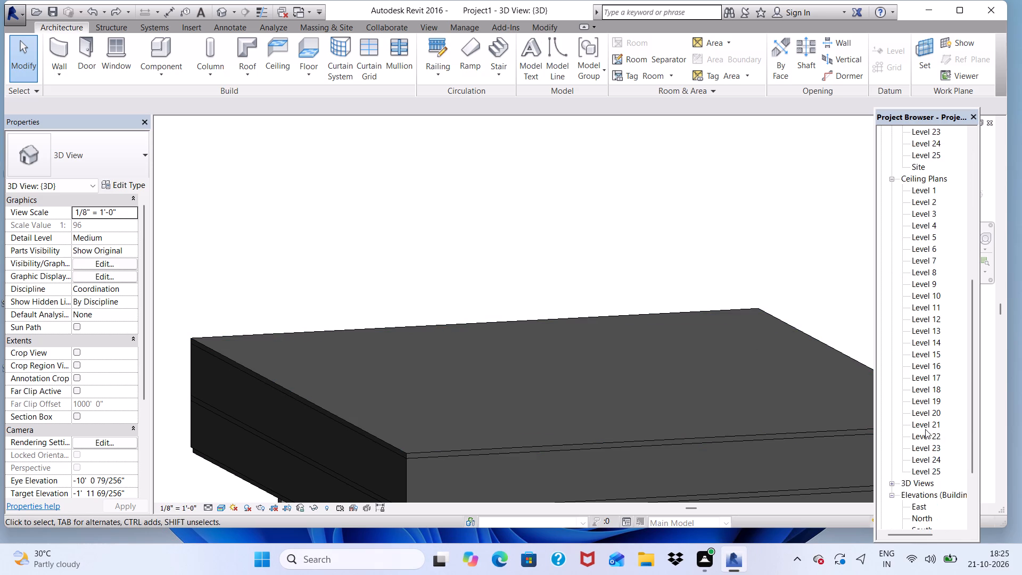
scroll(925, 429, "down", 3)
double_click(916, 471)
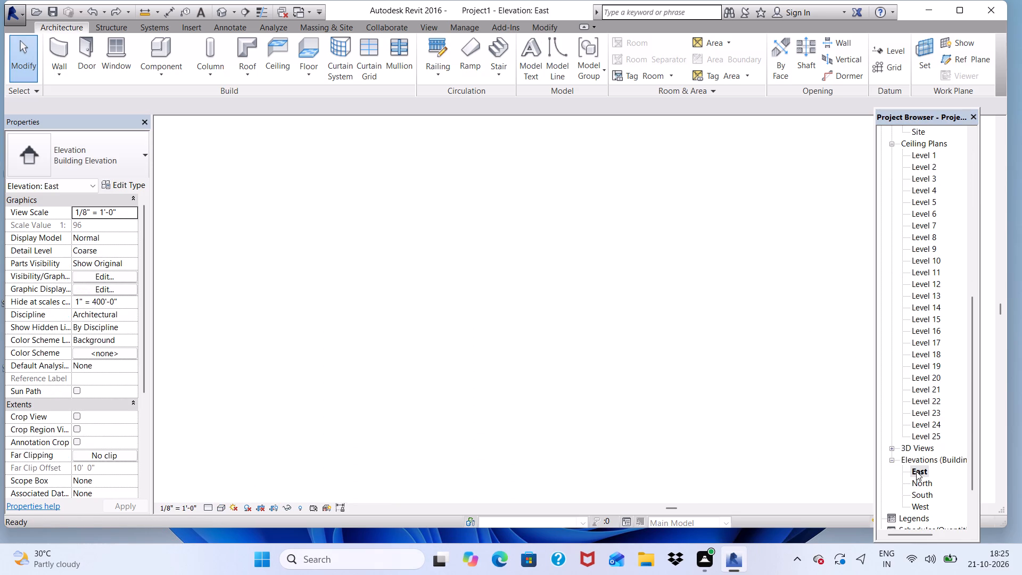
scroll(697, 396, "down", 5)
scroll(610, 301, "down", 4)
scroll(610, 373, "up", 7)
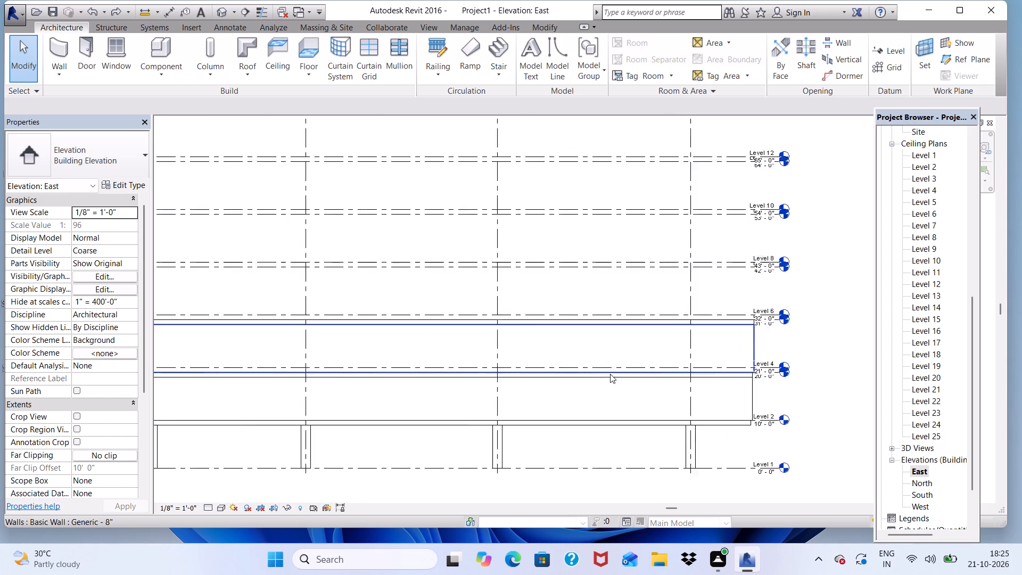
scroll(610, 374, "up", 4)
scroll(545, 375, "down", 6)
scroll(355, 266, "down", 2)
scroll(307, 382, "up", 5)
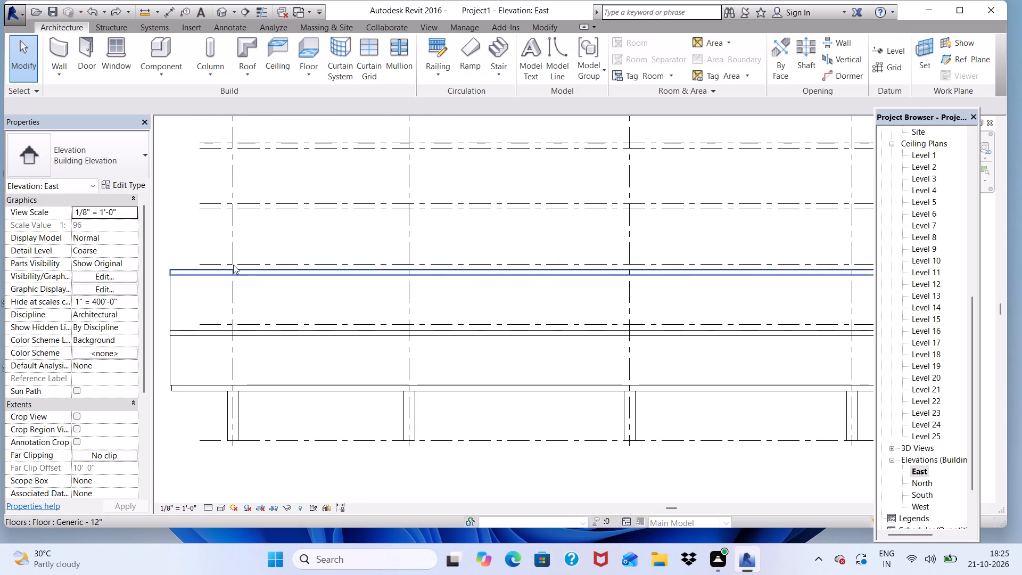
scroll(233, 264, "up", 3)
scroll(264, 291, "down", 5)
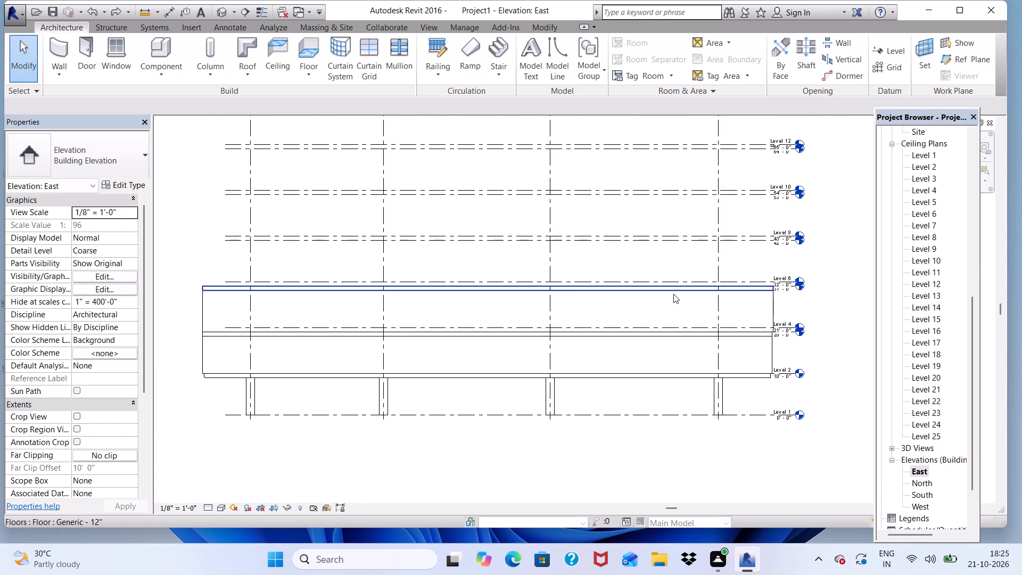
scroll(608, 283, "up", 2)
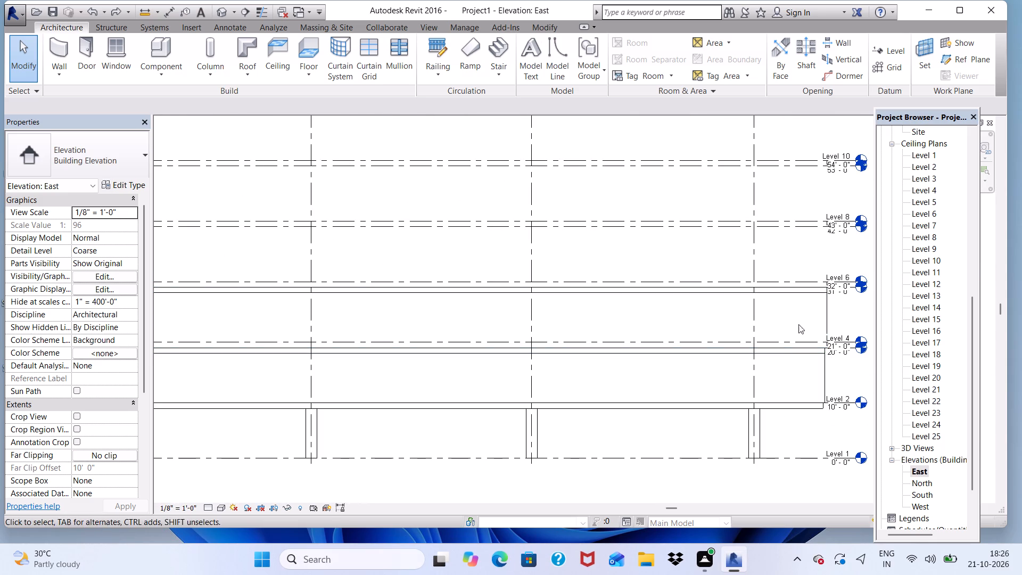
scroll(802, 324, "down", 4)
scroll(570, 289, "up", 7)
scroll(542, 316, "down", 5)
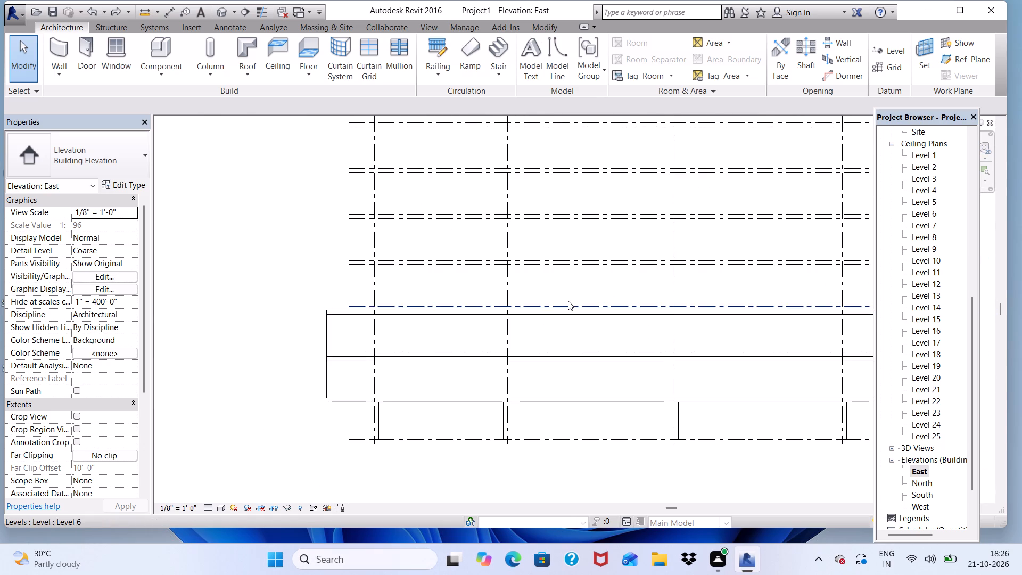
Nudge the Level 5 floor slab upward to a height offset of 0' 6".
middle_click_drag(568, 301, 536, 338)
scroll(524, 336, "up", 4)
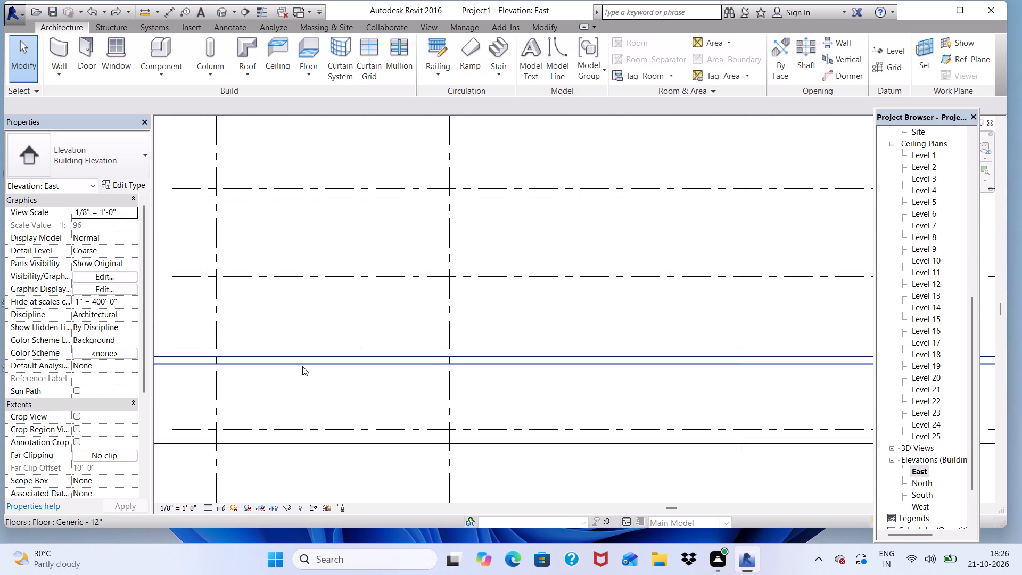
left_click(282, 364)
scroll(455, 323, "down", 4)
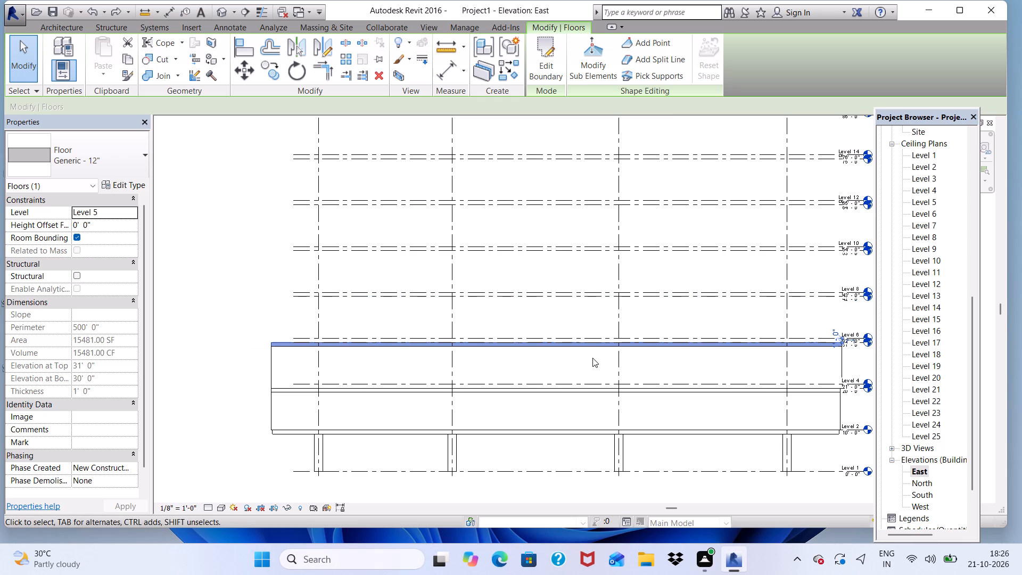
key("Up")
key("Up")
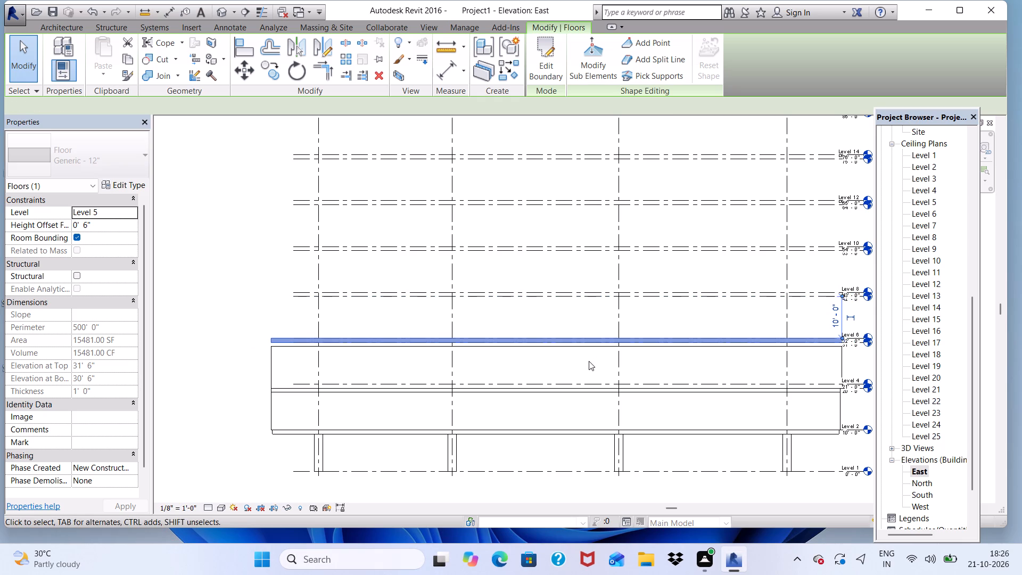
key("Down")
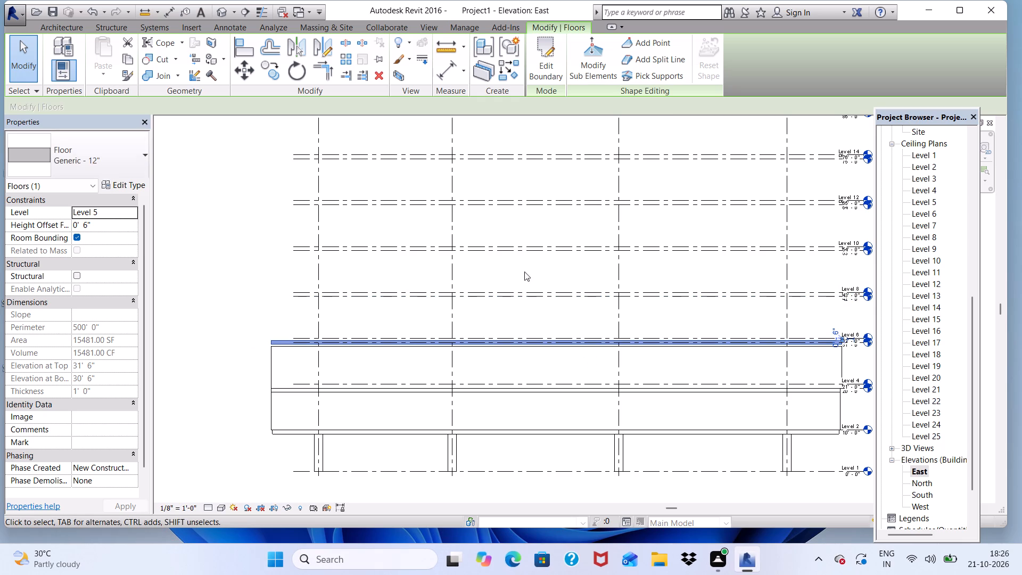
Examine in the 3D view how the nudged Level 5 slab sits relative to the walls beneath it.
left_click(223, 10)
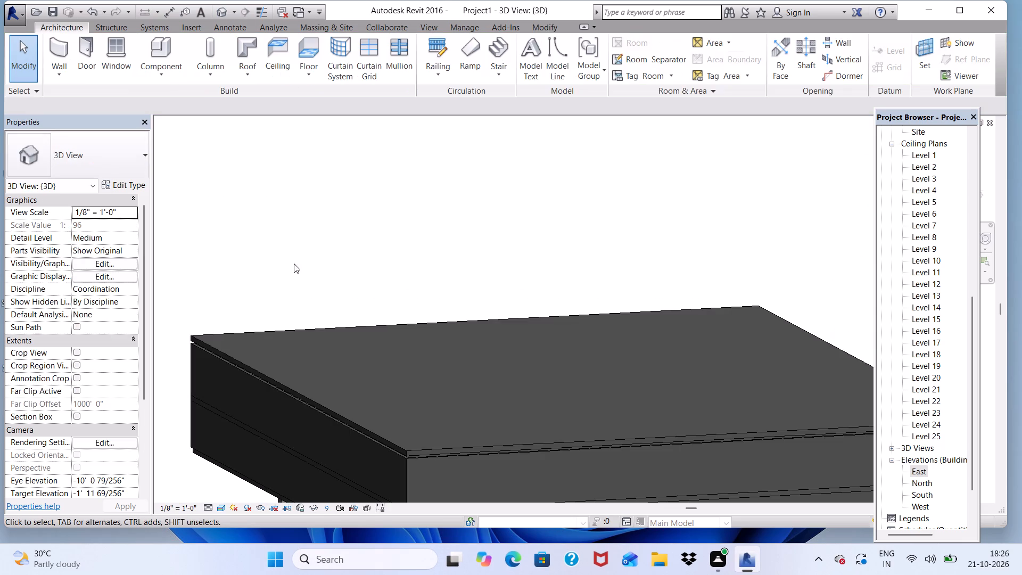
scroll(452, 377, "down", 3)
scroll(452, 378, "up", 4)
scroll(461, 414, "down", 1)
scroll(479, 461, "up", 9)
scroll(475, 416, "down", 6)
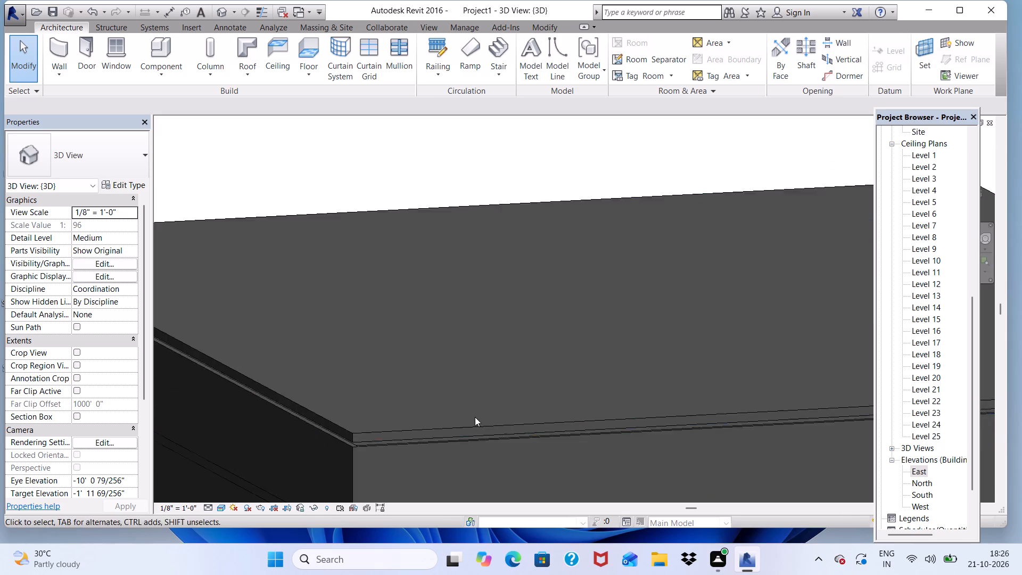
scroll(475, 423, "up", 1)
middle_click_drag(475, 426, 477, 440)
middle_click_drag(477, 440, 482, 488, "ctrl")
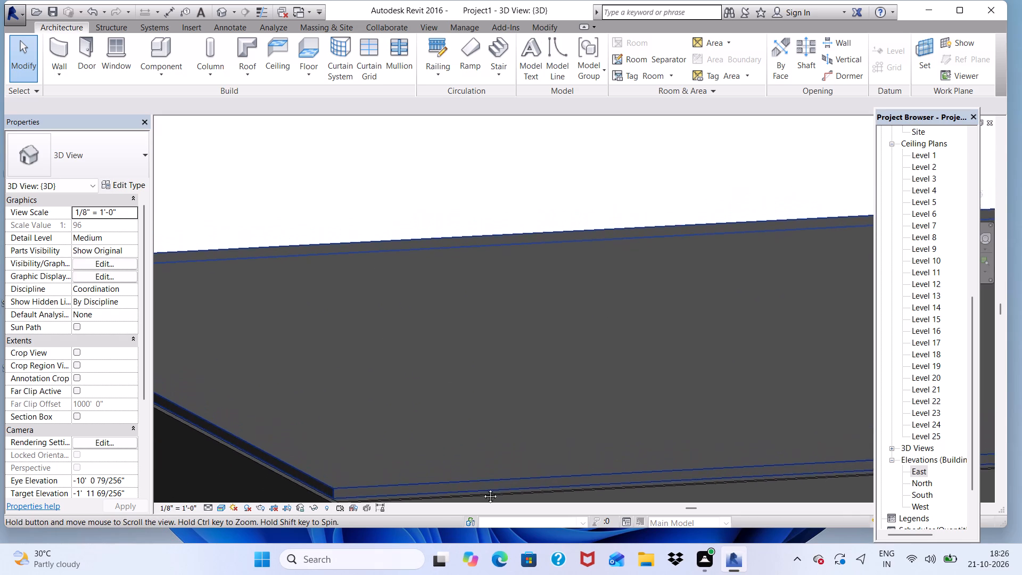
middle_click_drag(482, 488, 484, 439, "ctrl")
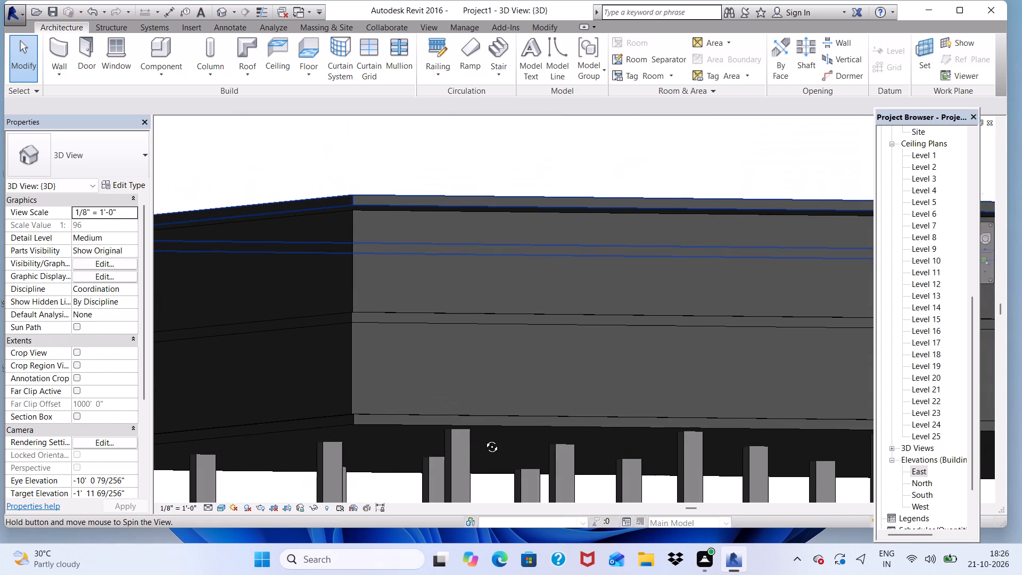
middle_click_drag(484, 439, 483, 439, "ctrl")
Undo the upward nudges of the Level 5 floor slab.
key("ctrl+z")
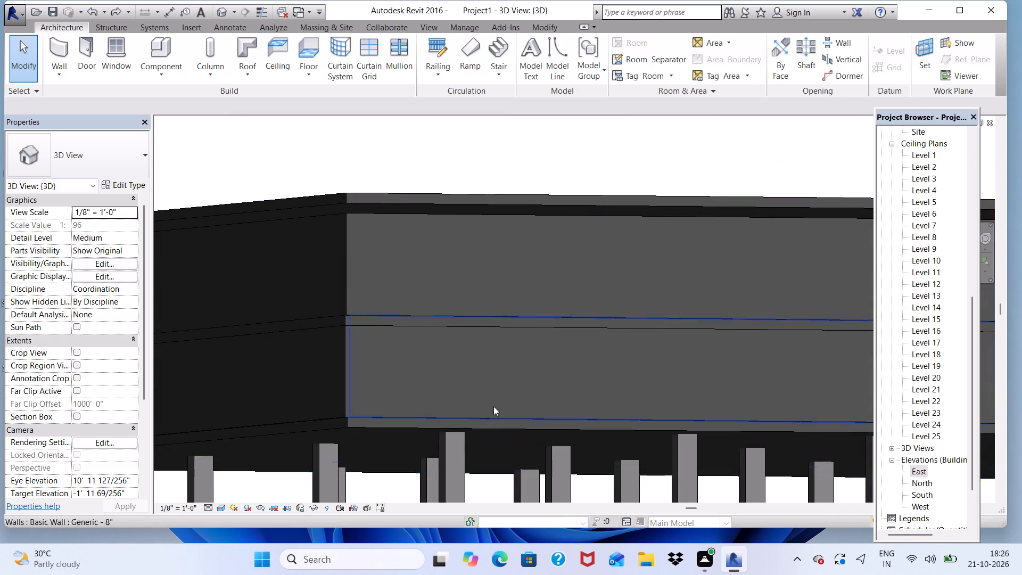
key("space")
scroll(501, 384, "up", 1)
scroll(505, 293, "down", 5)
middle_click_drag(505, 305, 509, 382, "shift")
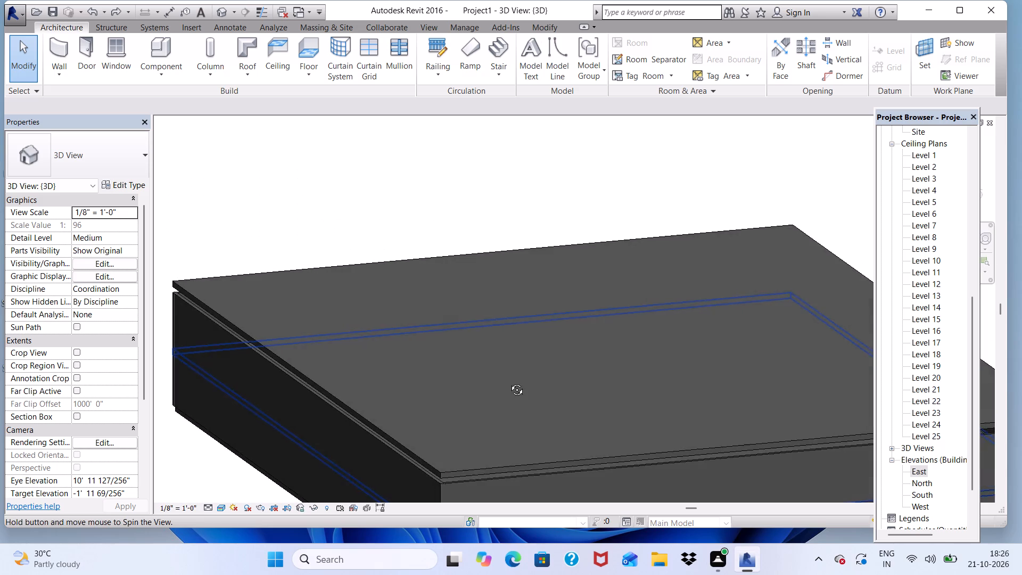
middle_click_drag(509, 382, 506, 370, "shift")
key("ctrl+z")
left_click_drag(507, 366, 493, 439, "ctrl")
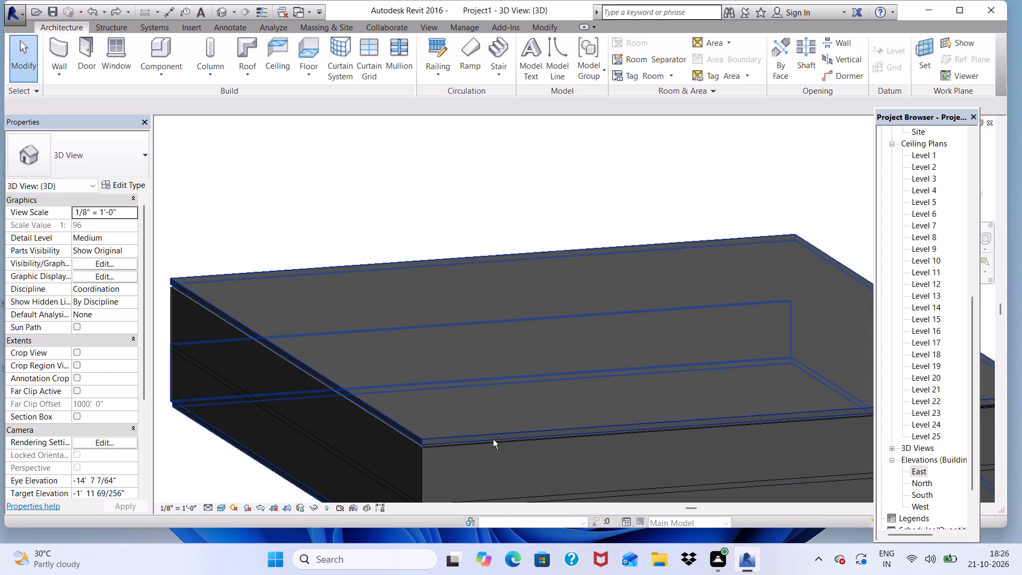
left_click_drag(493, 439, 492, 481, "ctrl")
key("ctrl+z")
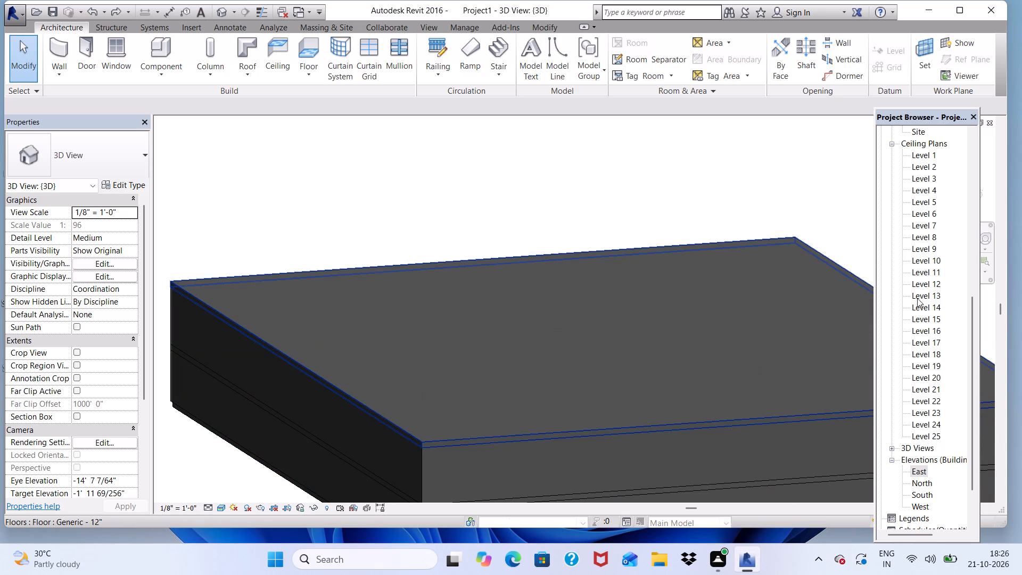
Open the East elevation and select the Level 5 floor slab.
double_click(920, 474)
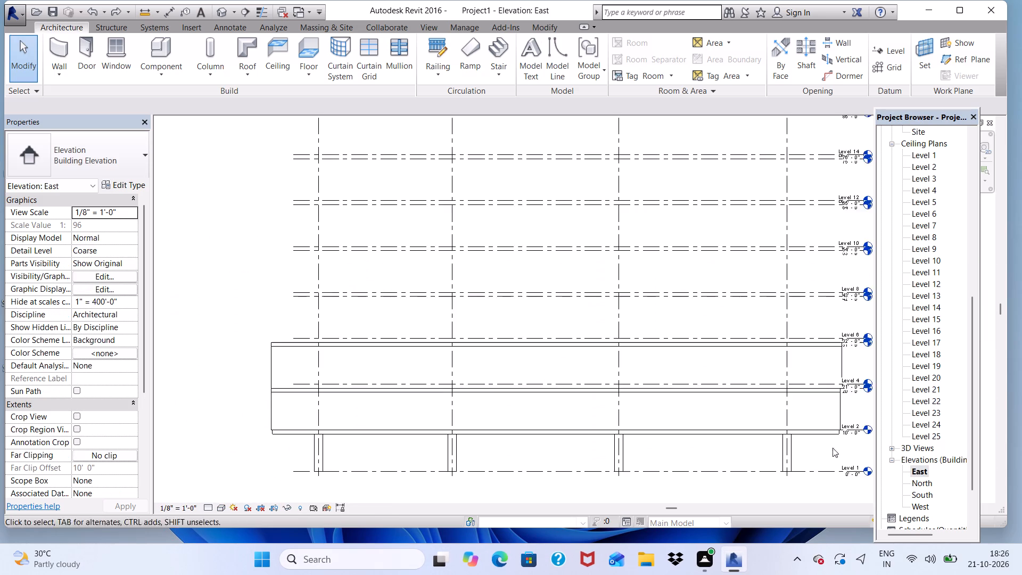
scroll(720, 425, "down", 5)
scroll(610, 401, "up", 4)
scroll(532, 366, "up", 4)
scroll(451, 383, "down", 1)
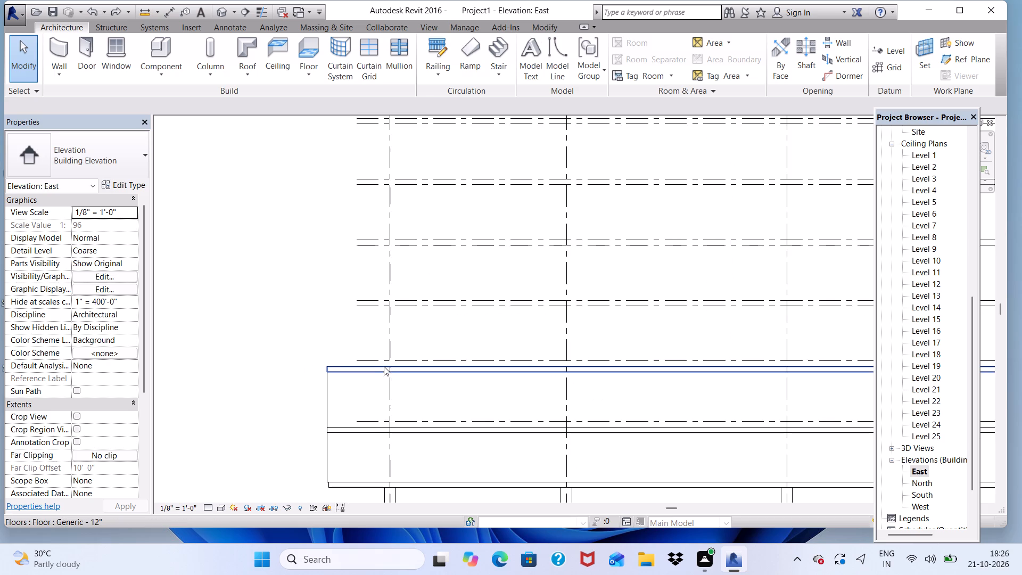
left_click(391, 368)
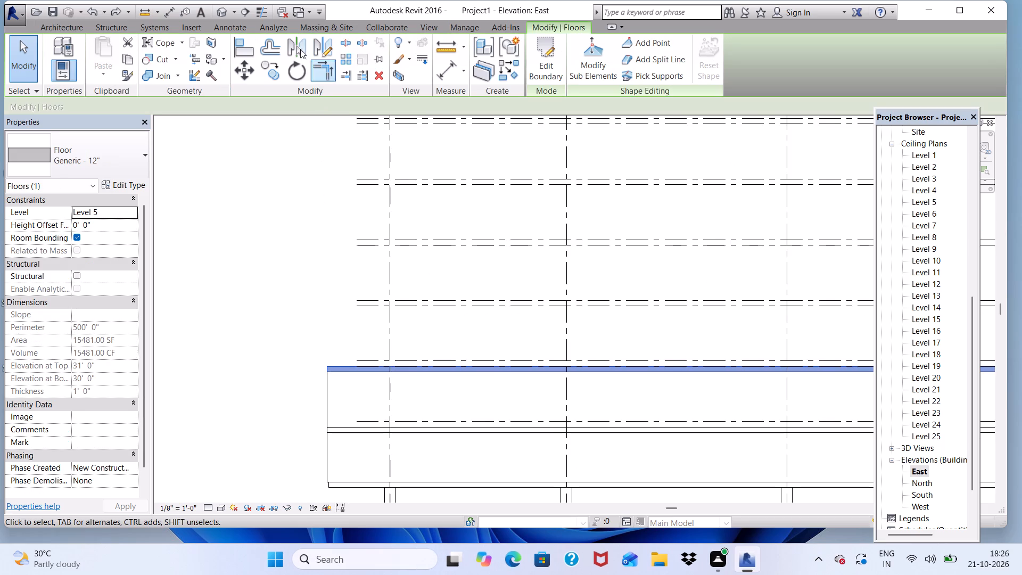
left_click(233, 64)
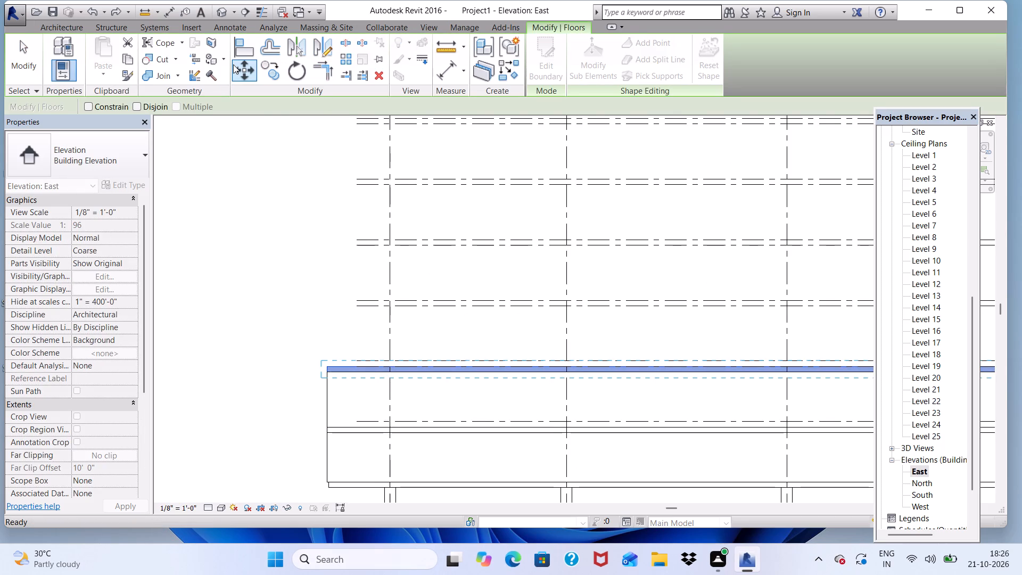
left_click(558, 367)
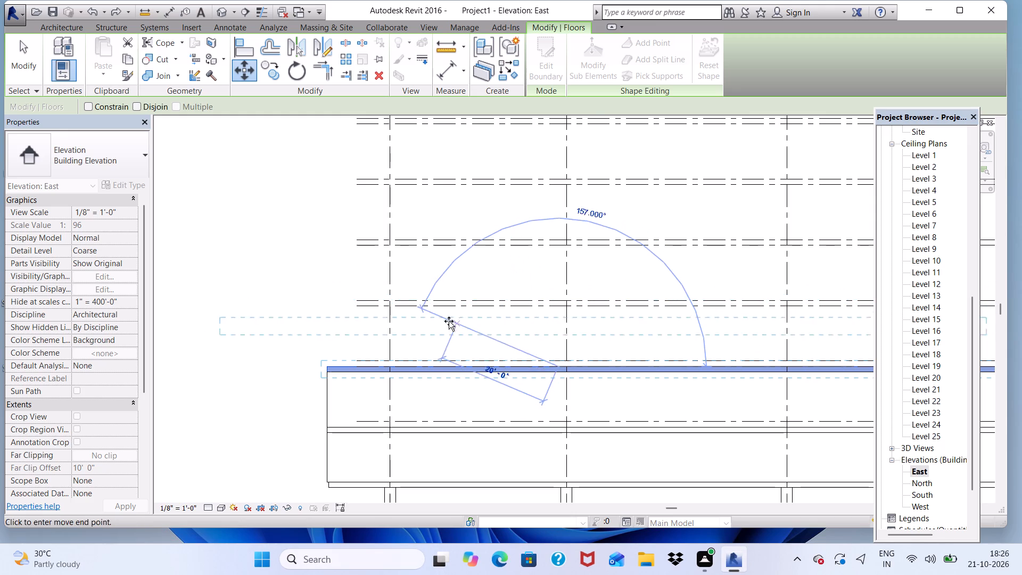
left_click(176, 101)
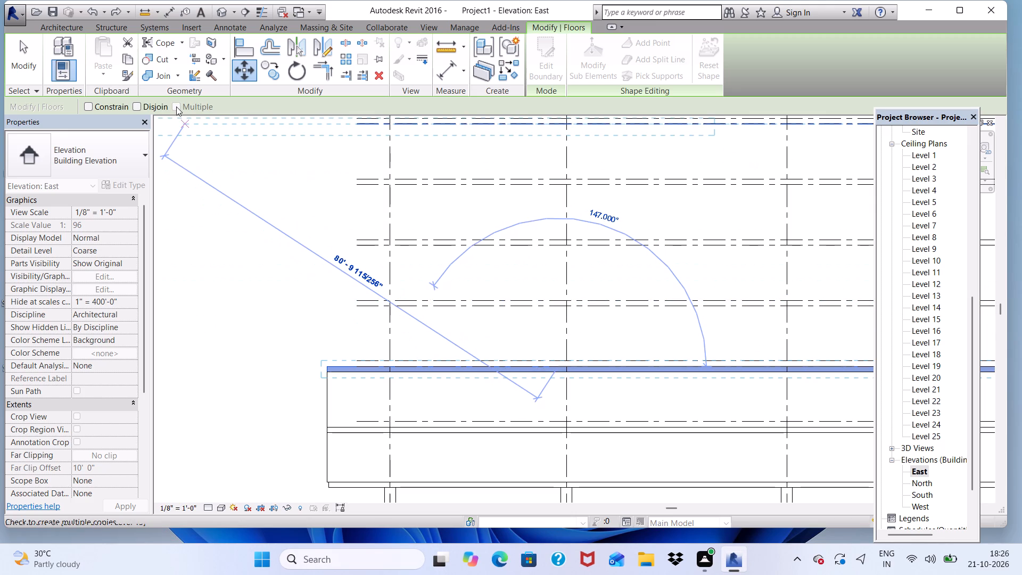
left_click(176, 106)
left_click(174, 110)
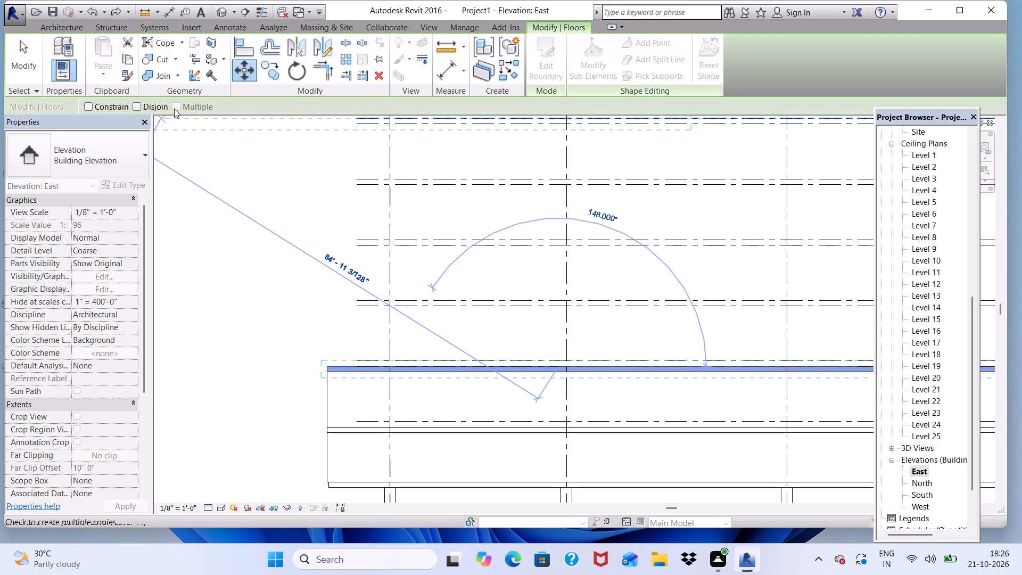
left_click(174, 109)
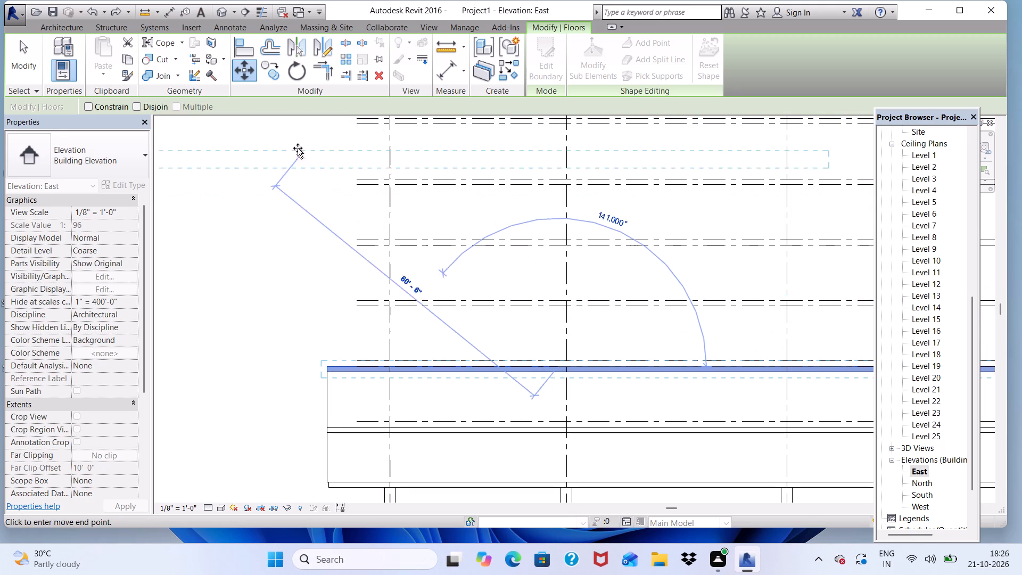
Copy the selected Level 5 slab straight up three times with Multiple enabled, spacing the copies 11' apart.
left_click(271, 77)
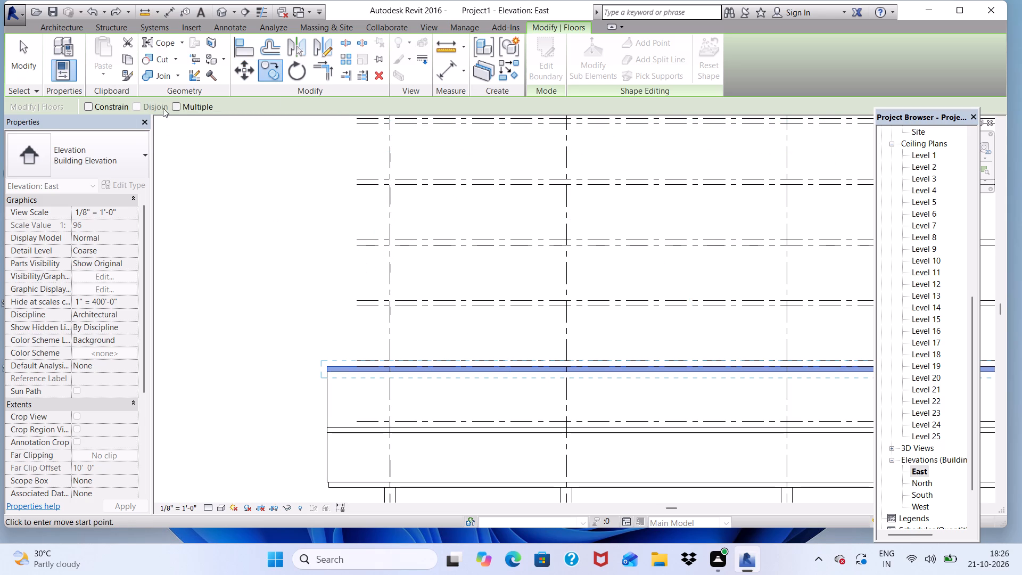
left_click(176, 102)
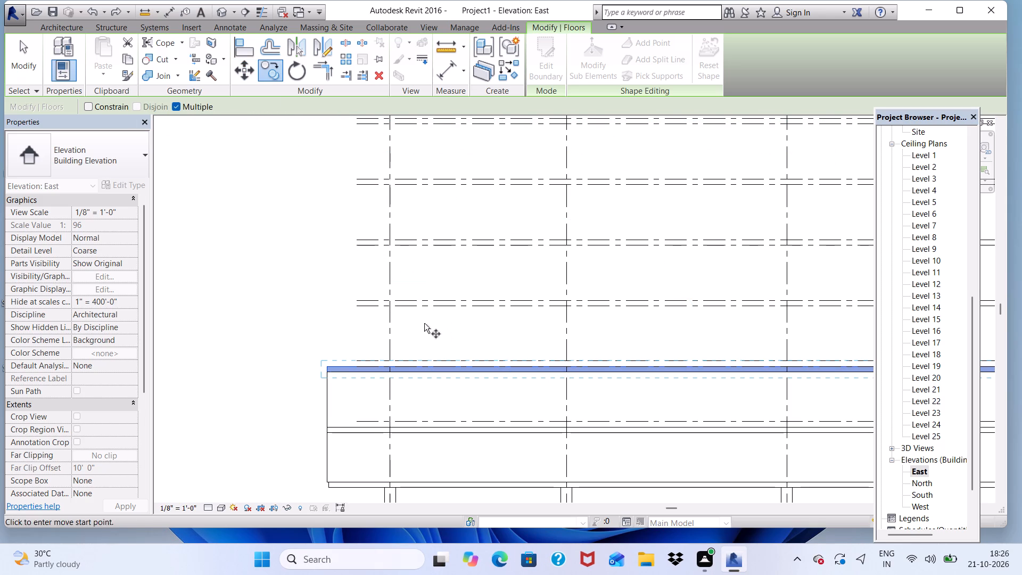
left_click(323, 360)
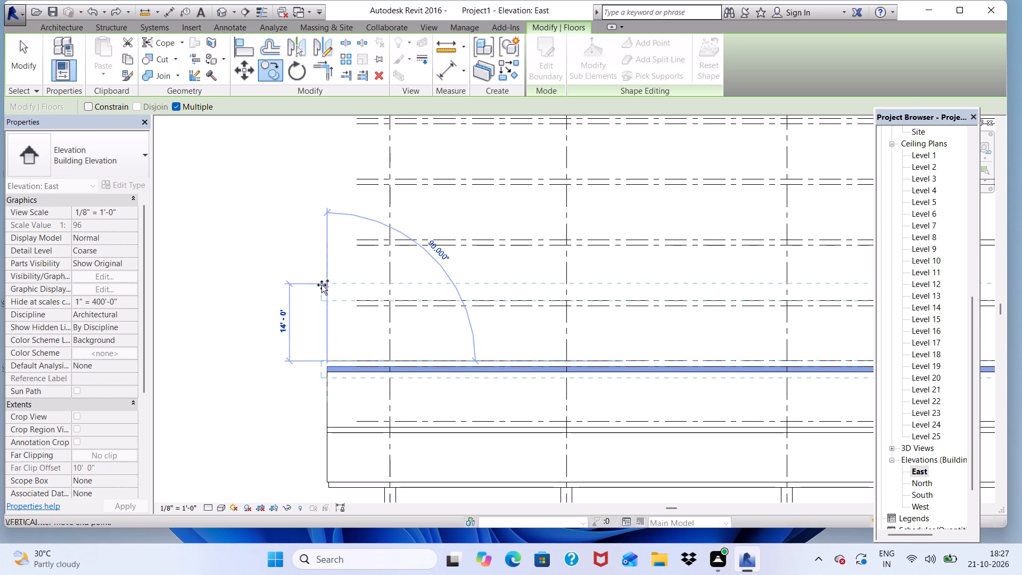
type("11'")
key("Return")
scroll(330, 301, "up", 1)
scroll(344, 336, "down", 5)
scroll(361, 310, "up", 2)
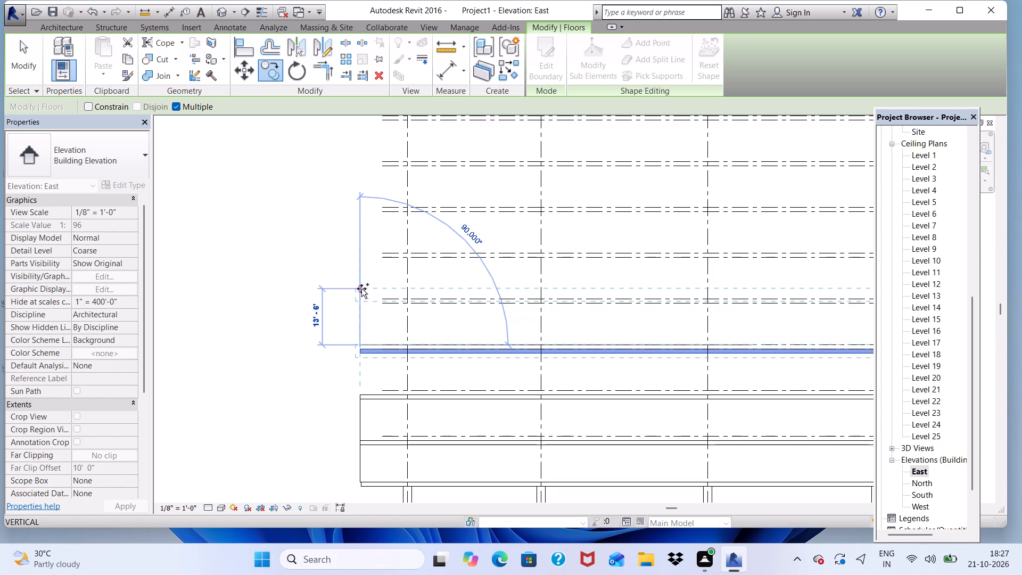
type("11'")
key("Return")
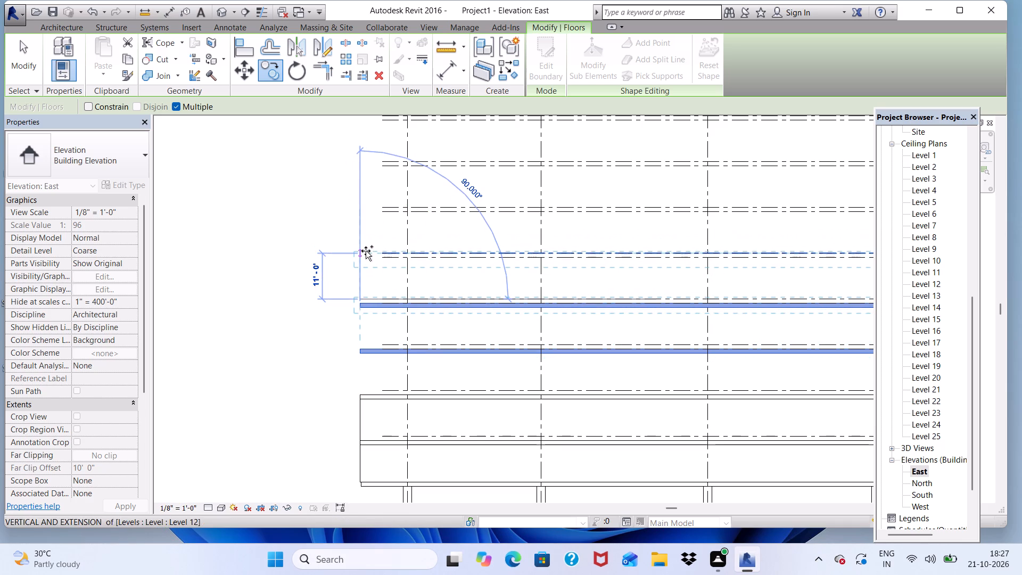
type("11")
key("apostrophe")
key("Return")
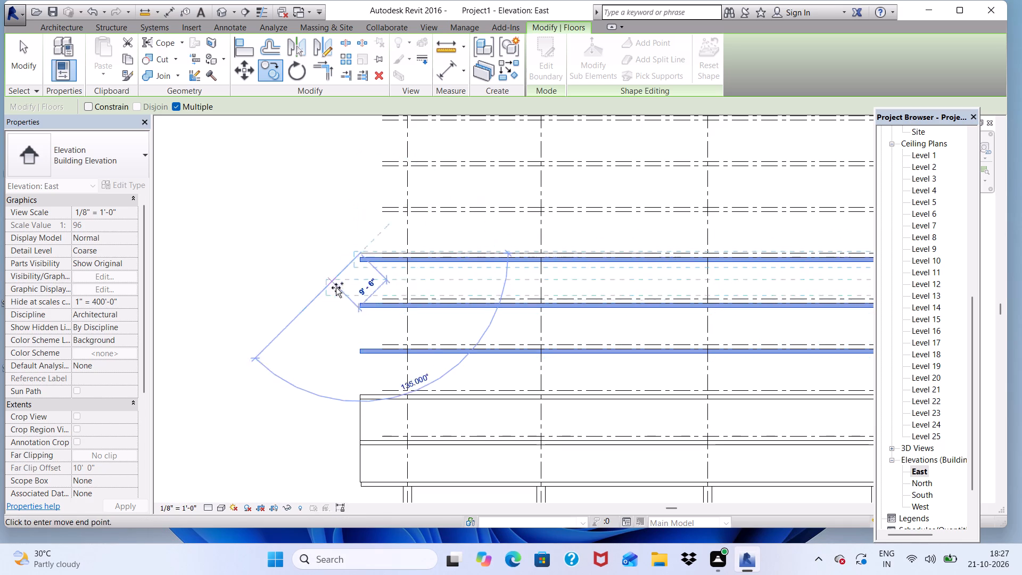
Continue the multiple copy with three more floor slabs stacked above, each placed 11' from the previous one.
scroll(419, 350, "down", 5)
scroll(347, 264, "up", 3)
scroll(444, 317, "up", 4)
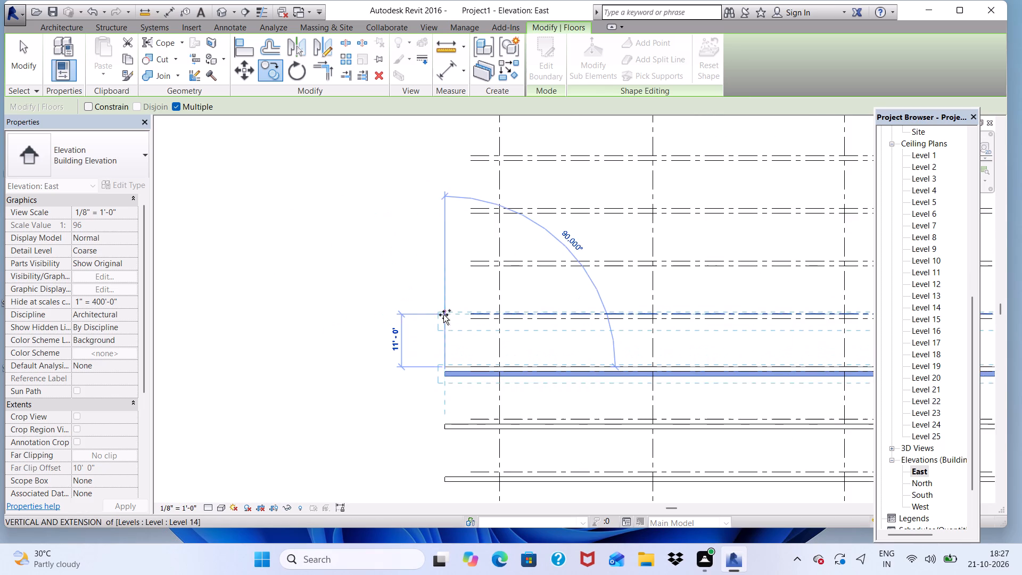
type("11'")
key("Return")
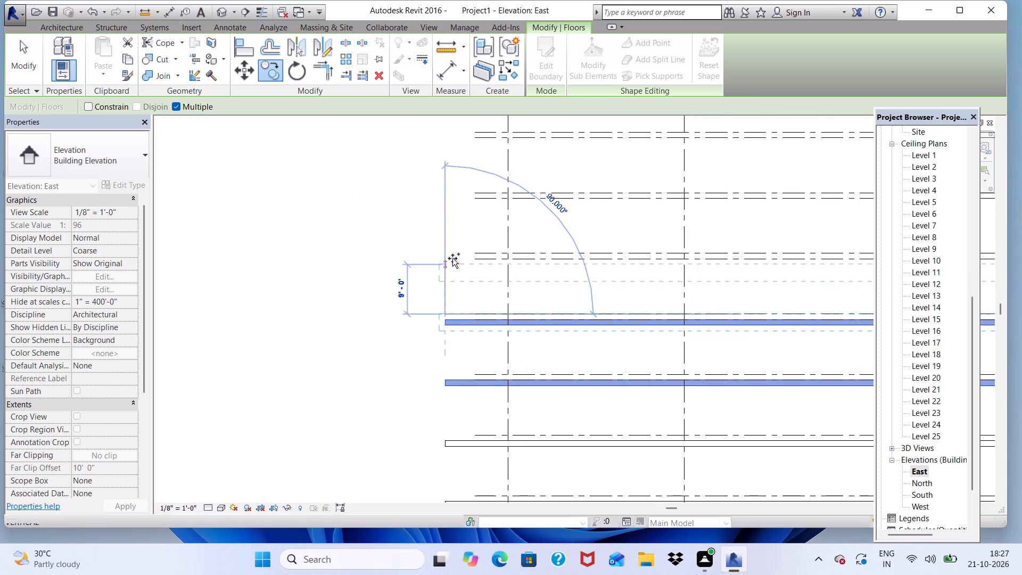
type("11'")
key("Return")
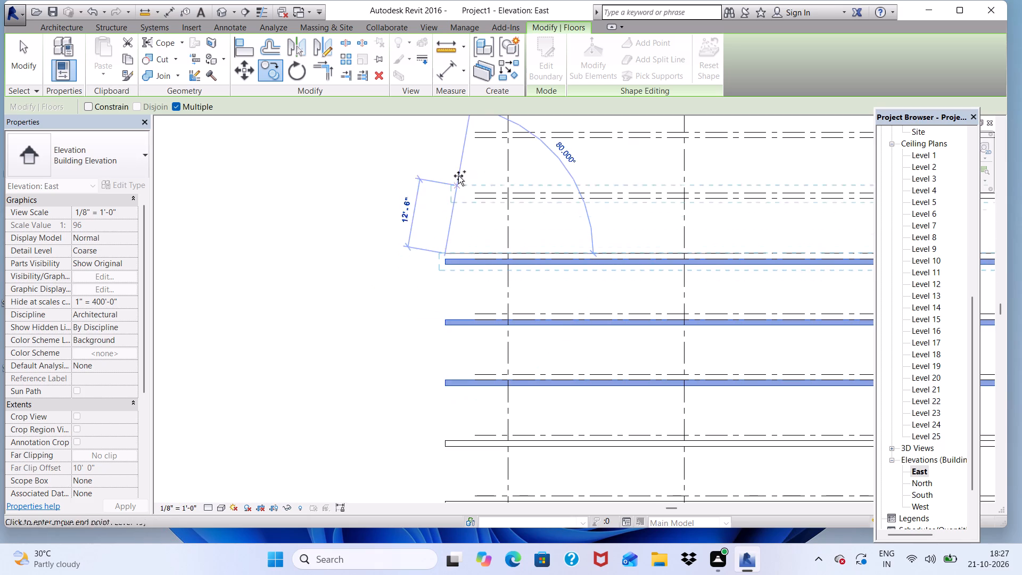
type("11'")
key("Return")
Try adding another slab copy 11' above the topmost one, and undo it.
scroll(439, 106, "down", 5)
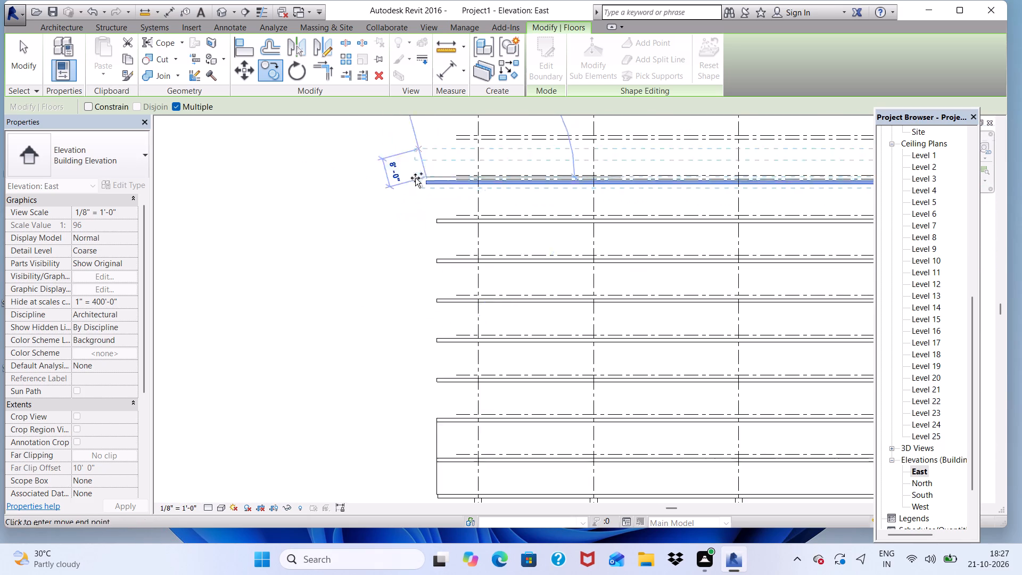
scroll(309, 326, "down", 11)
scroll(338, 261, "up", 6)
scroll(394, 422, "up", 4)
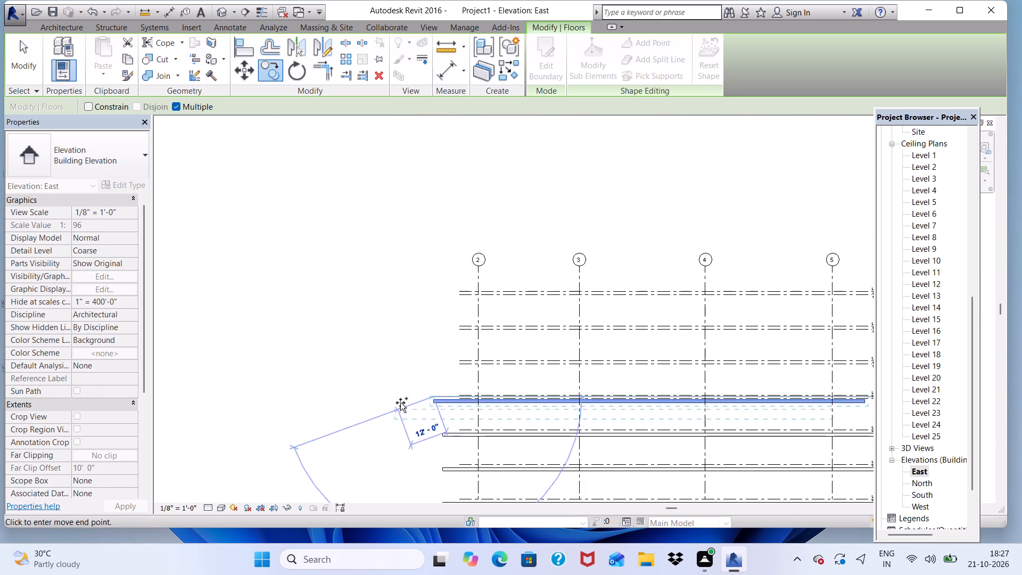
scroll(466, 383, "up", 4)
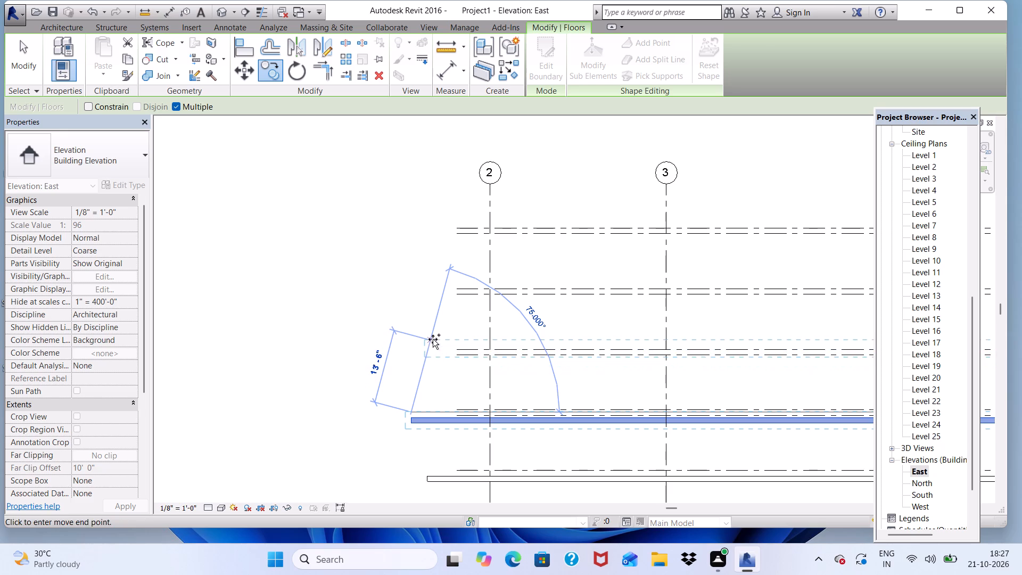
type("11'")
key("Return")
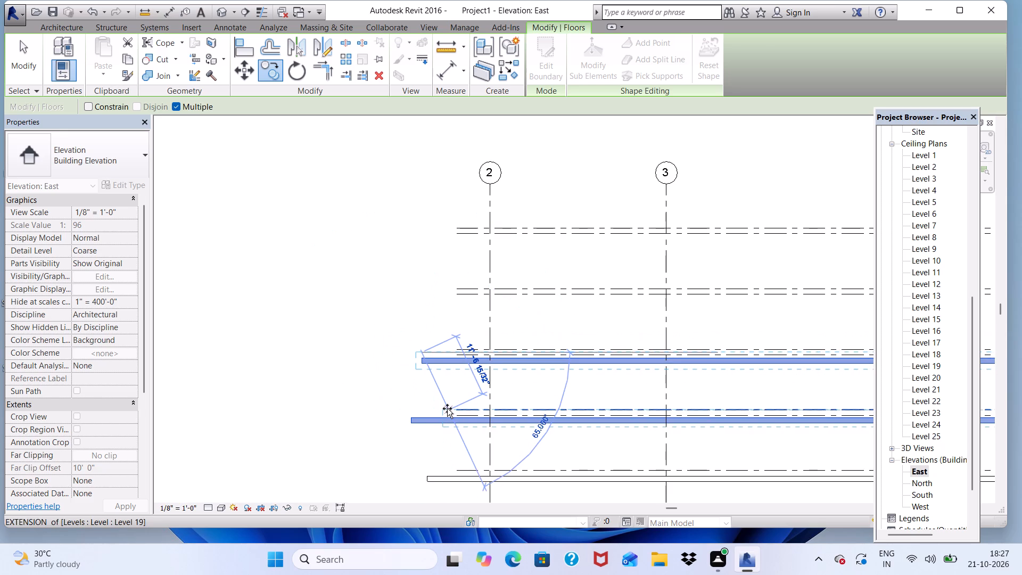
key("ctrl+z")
Copy the topmost floor slab upward three times with Multiple enabled, at 11' spacing, and end the command.
scroll(413, 421, "up", 1)
left_click(413, 421)
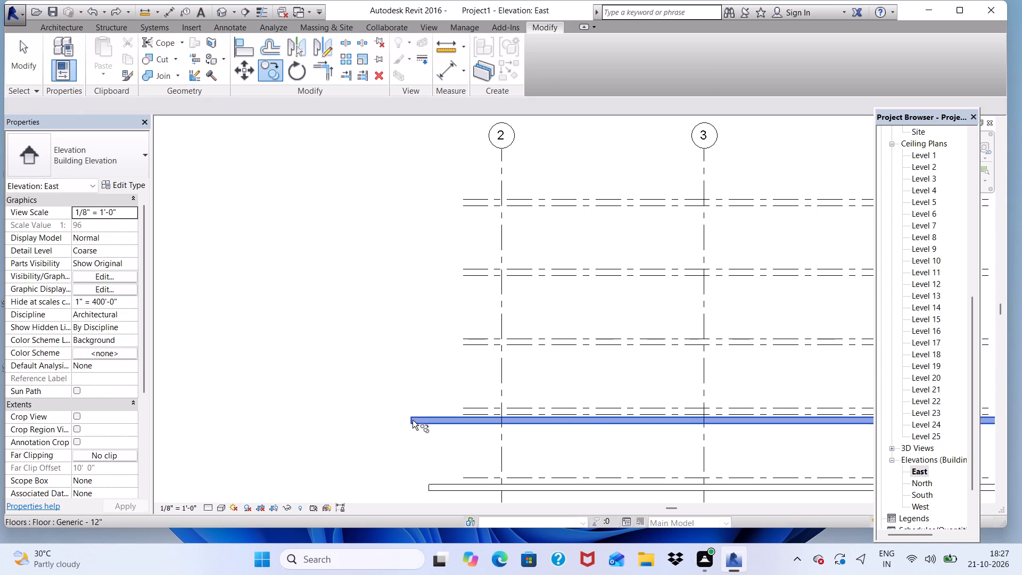
left_click(265, 62)
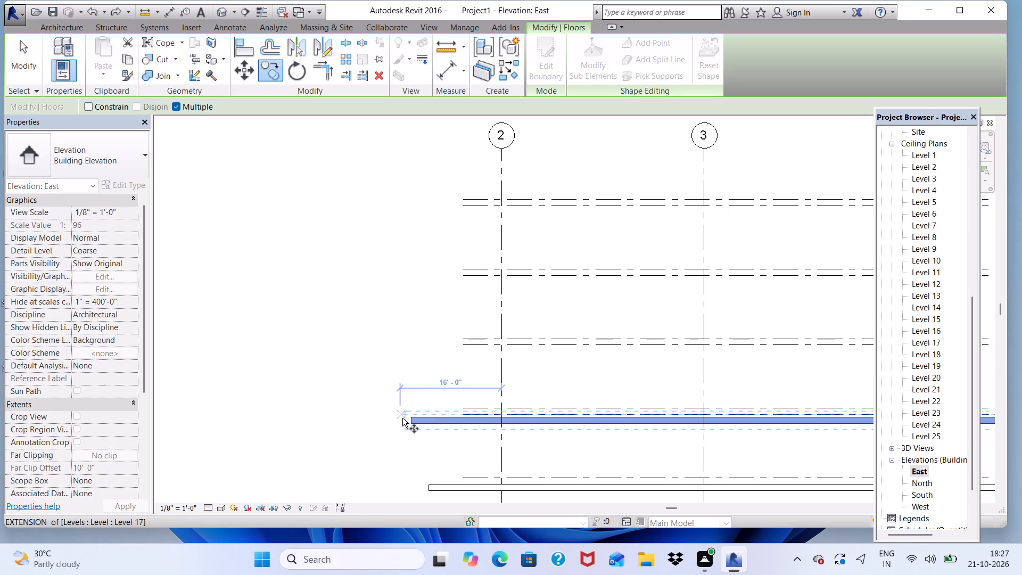
left_click(405, 415)
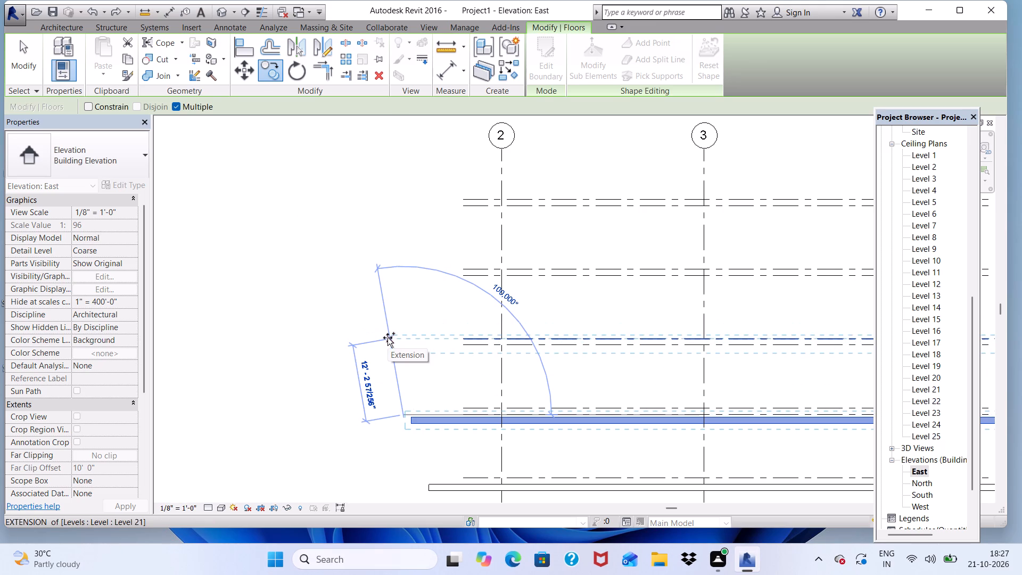
type("11'")
key("Return")
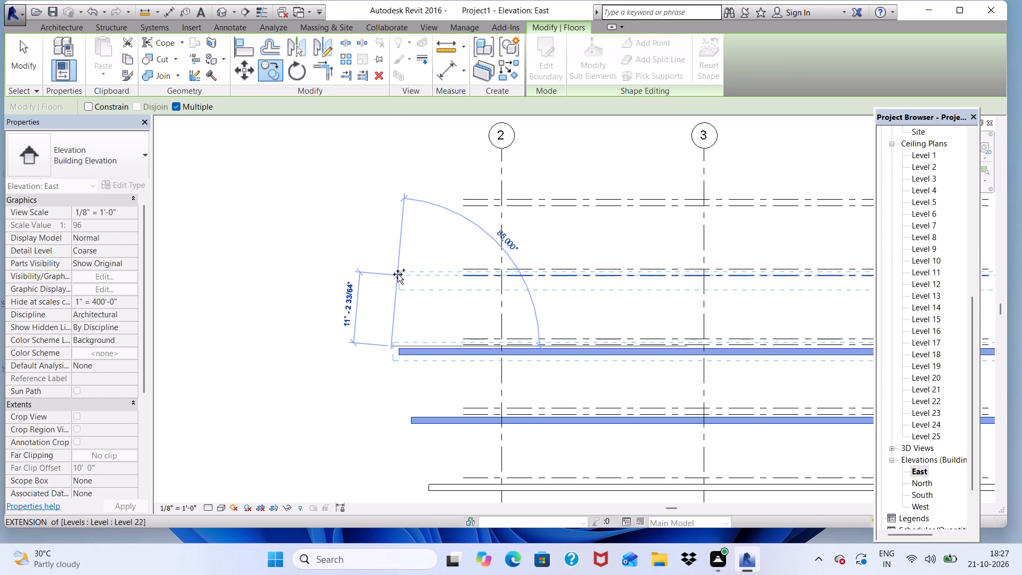
type("11'")
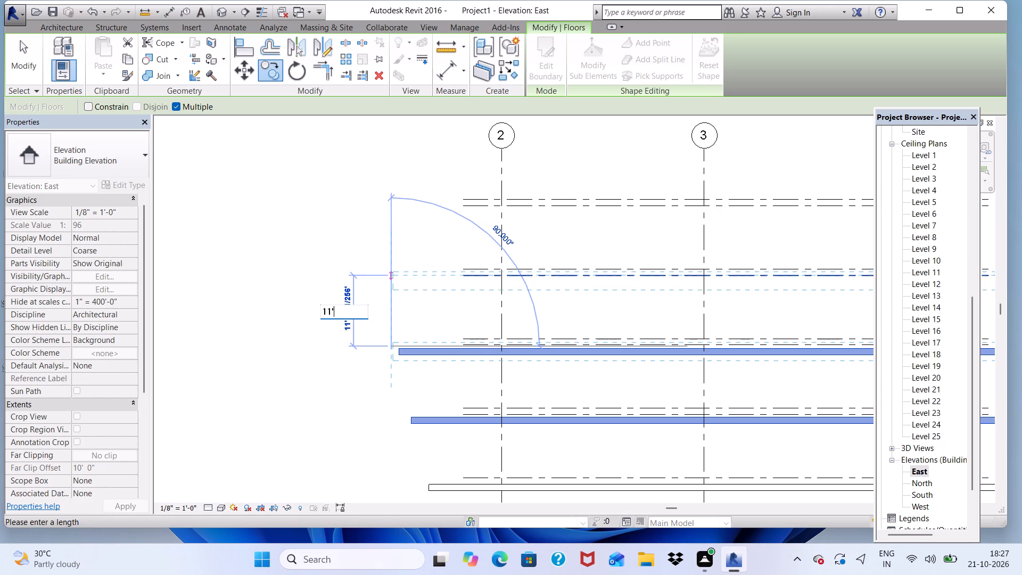
key("Return")
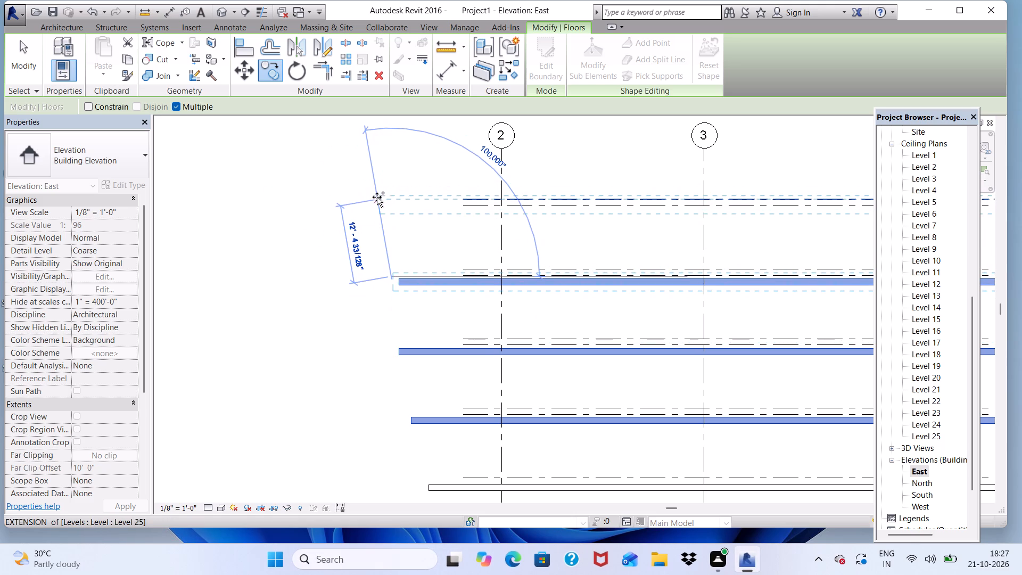
type("11'")
key("Return")
key("space")
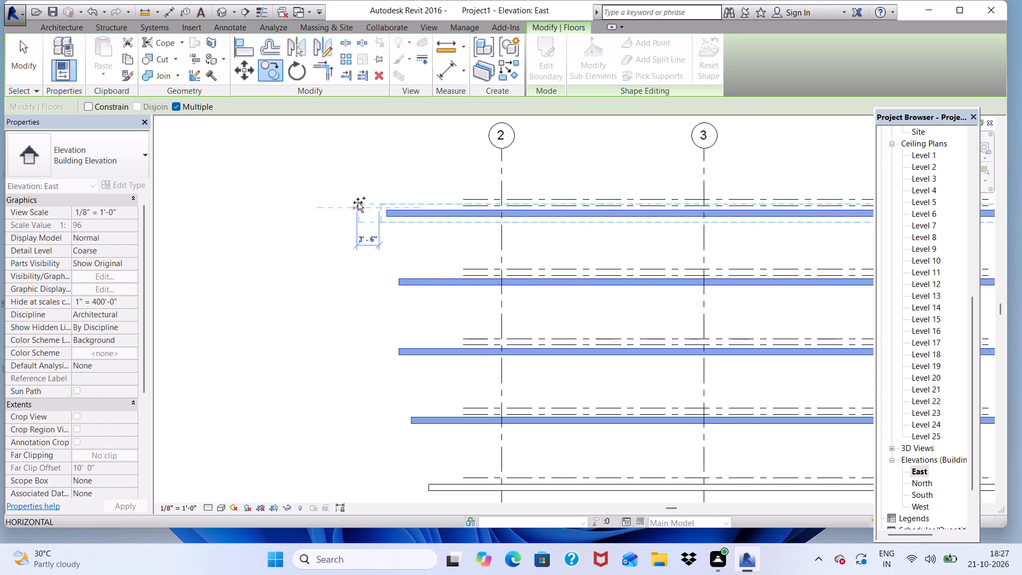
scroll(380, 249, "down", 12)
key("Escape")
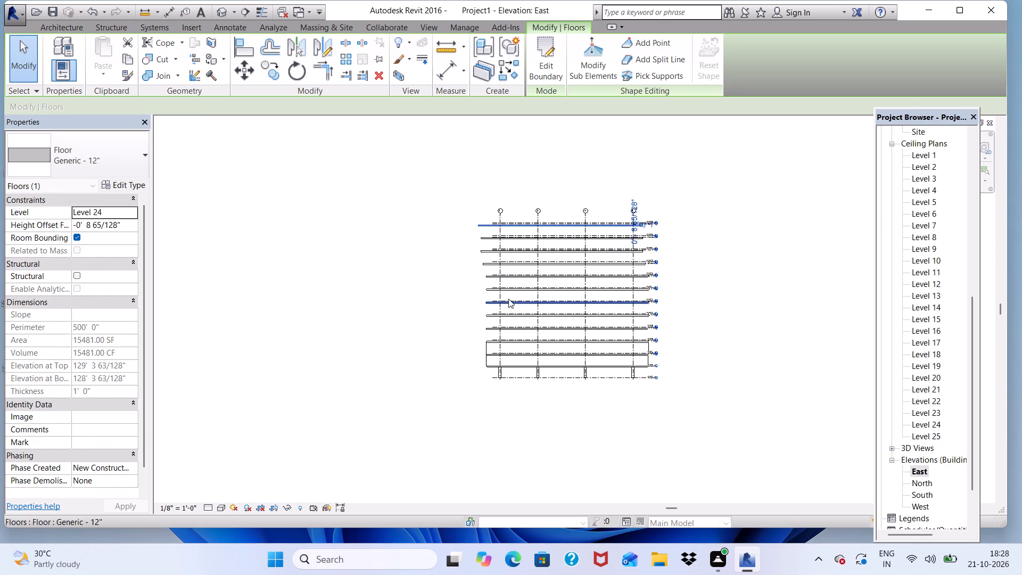
Nudge the topmost floor slab, on Level 24, upward to a height offset of 0' 9 63/128".
scroll(583, 171, "up", 5)
scroll(579, 293, "up", 7)
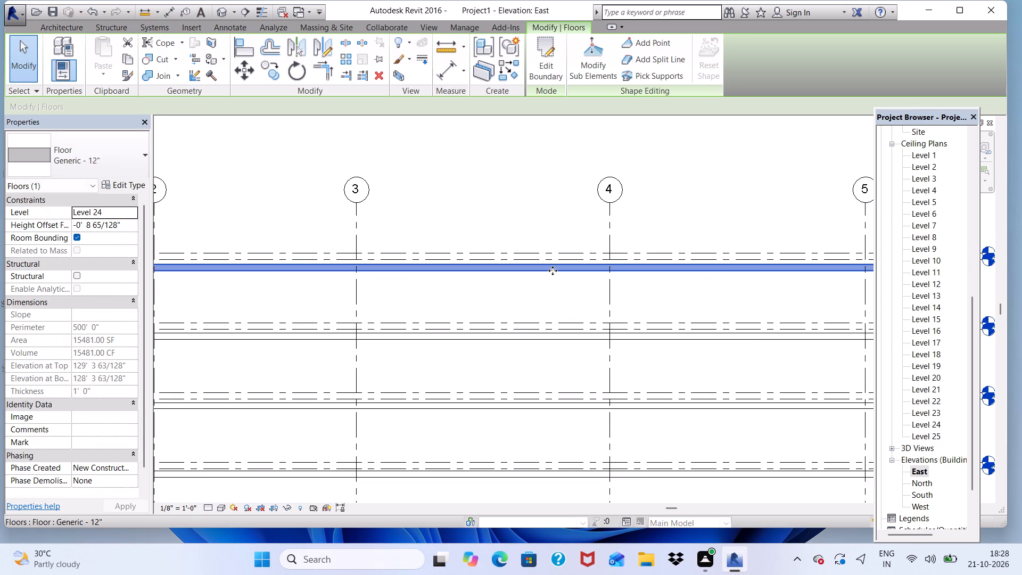
left_click(553, 270)
key("Up")
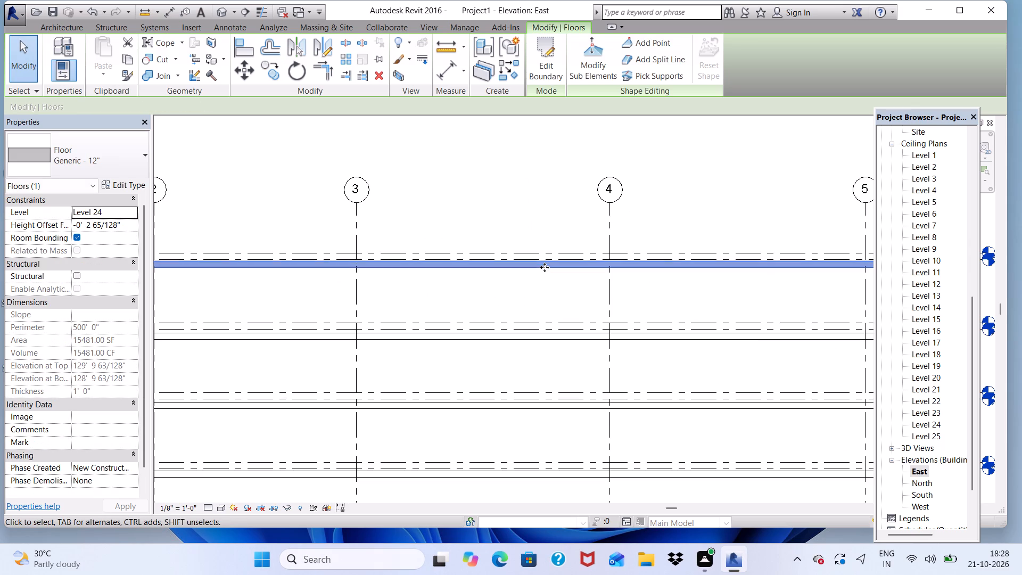
key("Up")
key("Up")
key("Up")
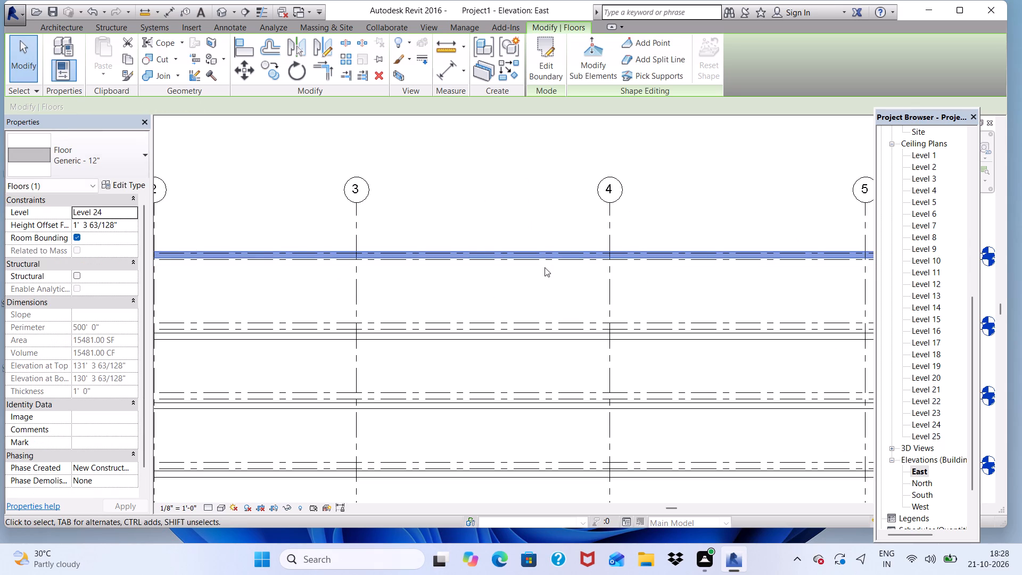
key("Down")
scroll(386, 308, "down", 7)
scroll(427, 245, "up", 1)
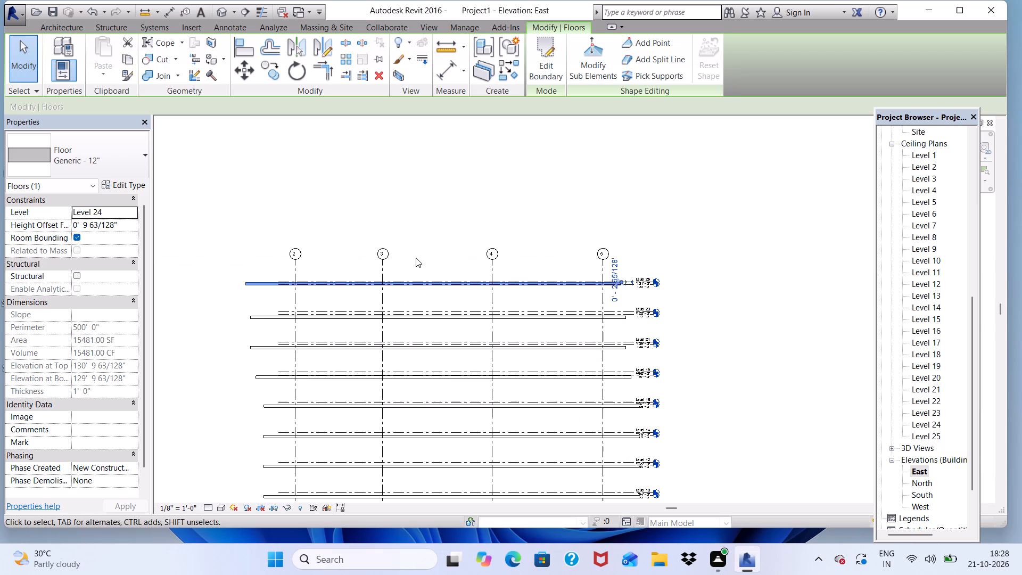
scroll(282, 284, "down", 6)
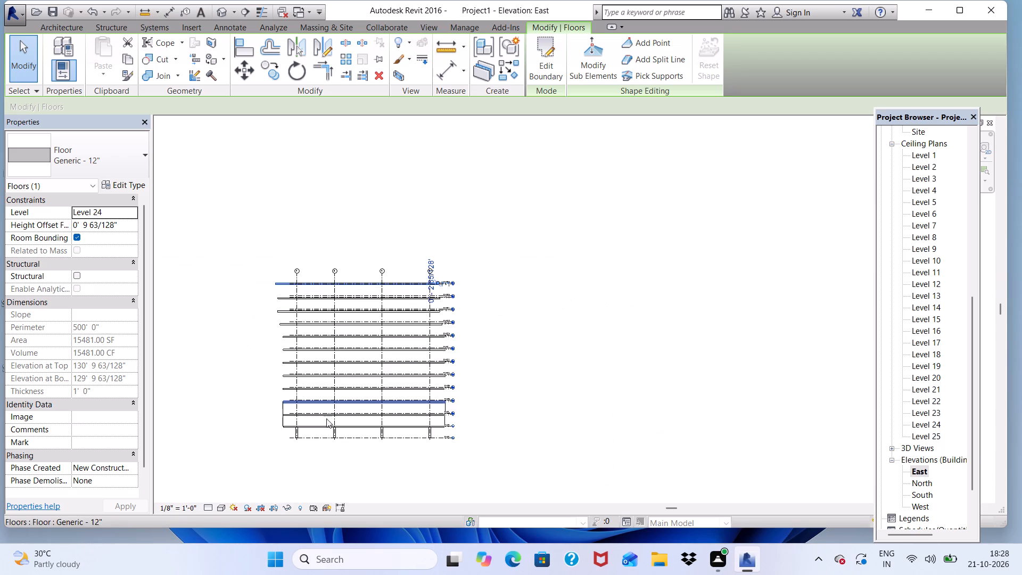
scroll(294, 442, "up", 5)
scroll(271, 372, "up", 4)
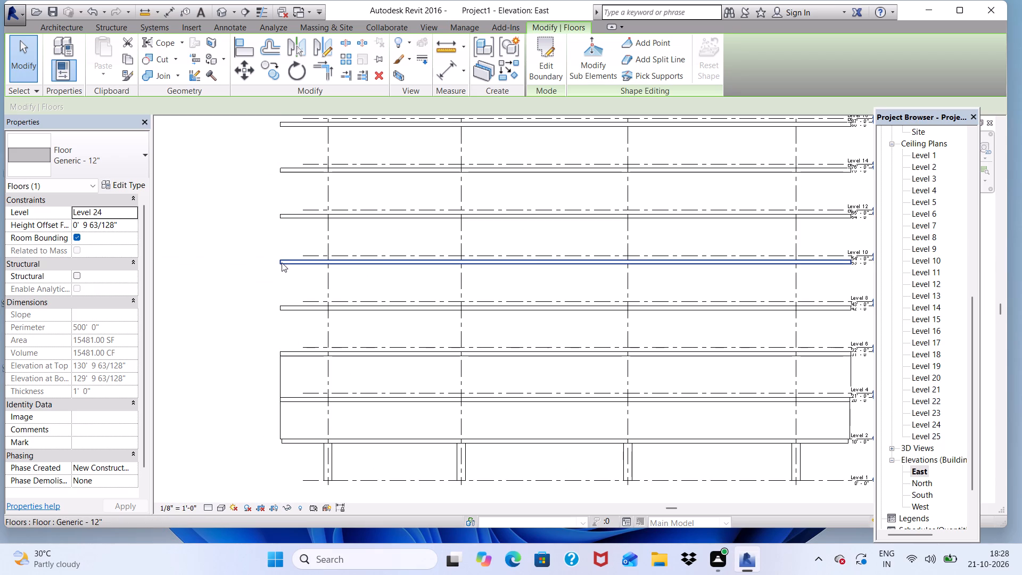
Nudge the floor slabs on Level 9 and Level 7 upward to a height offset of 1' 0" each.
left_click(314, 265)
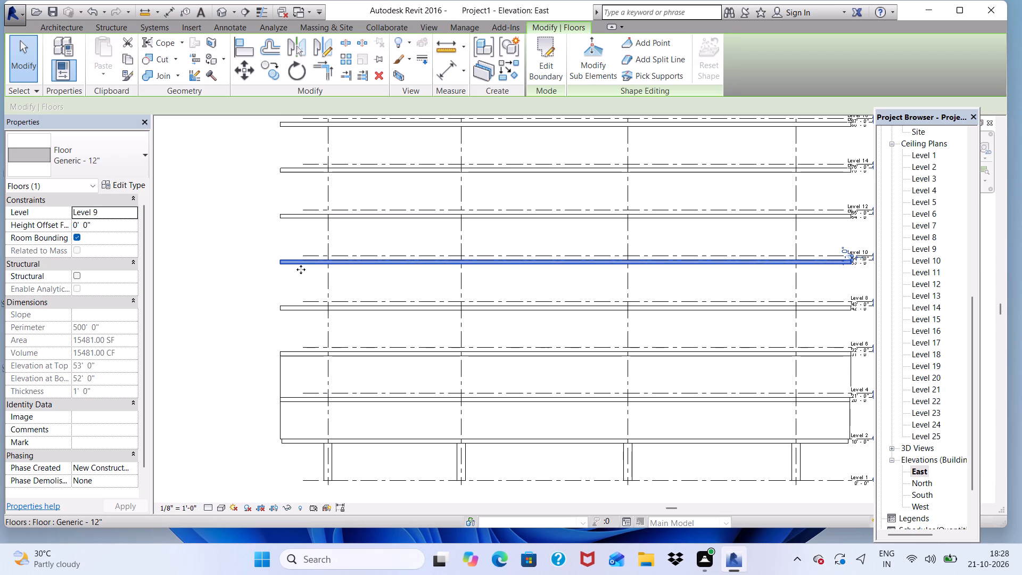
key("Up")
key("Up")
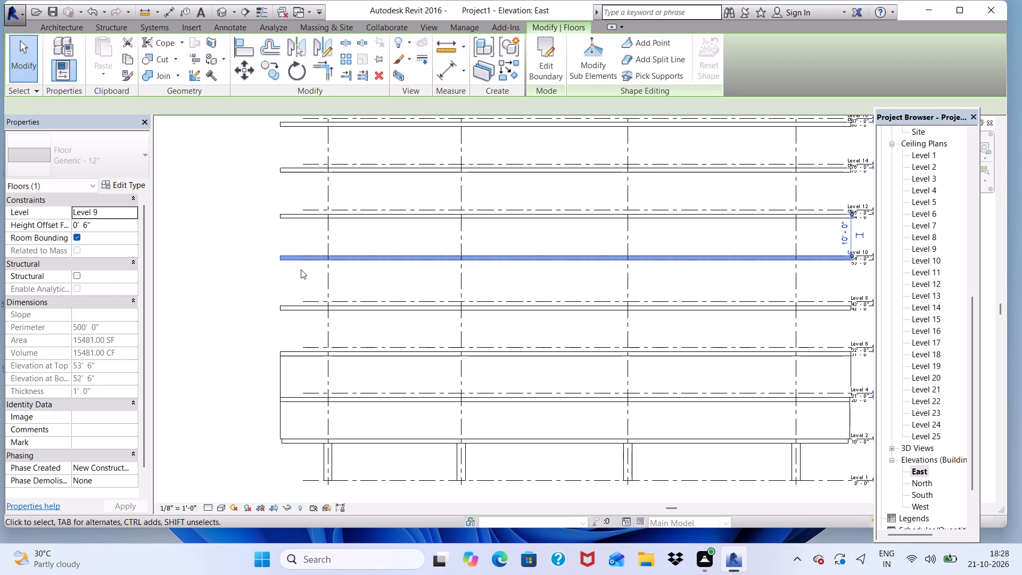
left_click(335, 306)
key("Up")
key("Up")
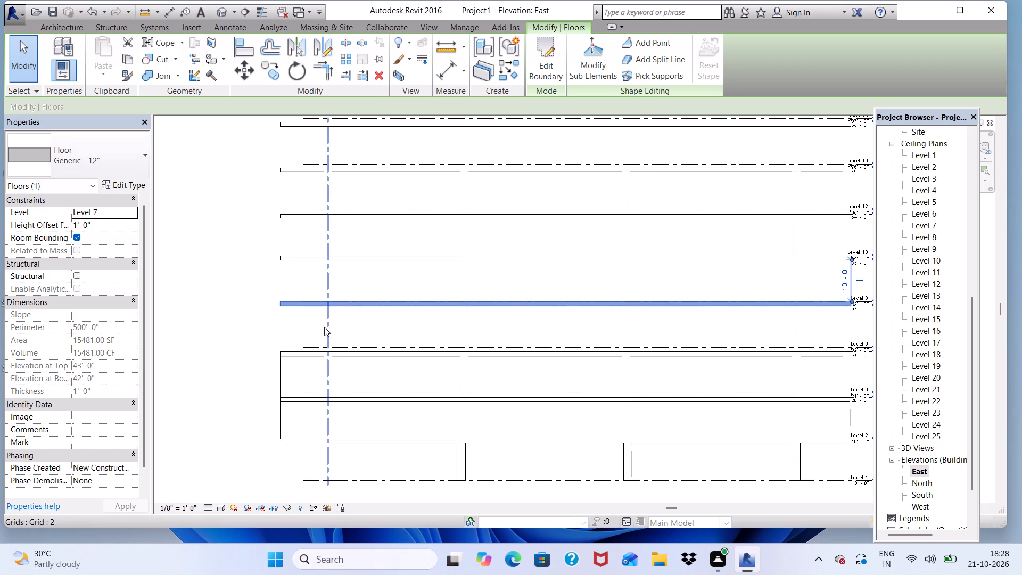
Nudge the floor slabs on Level 11, Level 13 and Level 15 upward to a height offset of 1' 0" each.
scroll(313, 277, "down", 5)
scroll(327, 239, "up", 5)
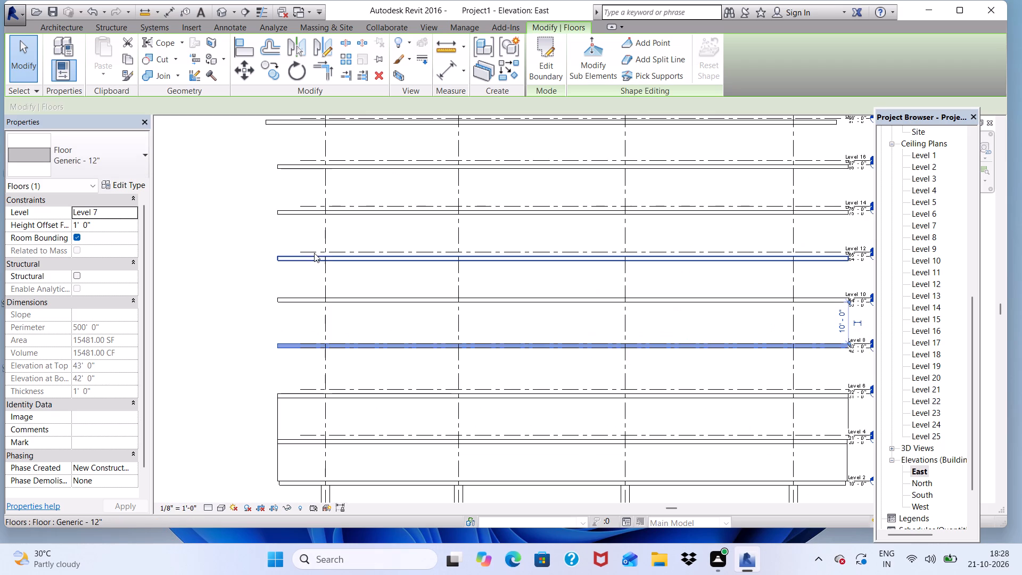
left_click(314, 257)
key("Up")
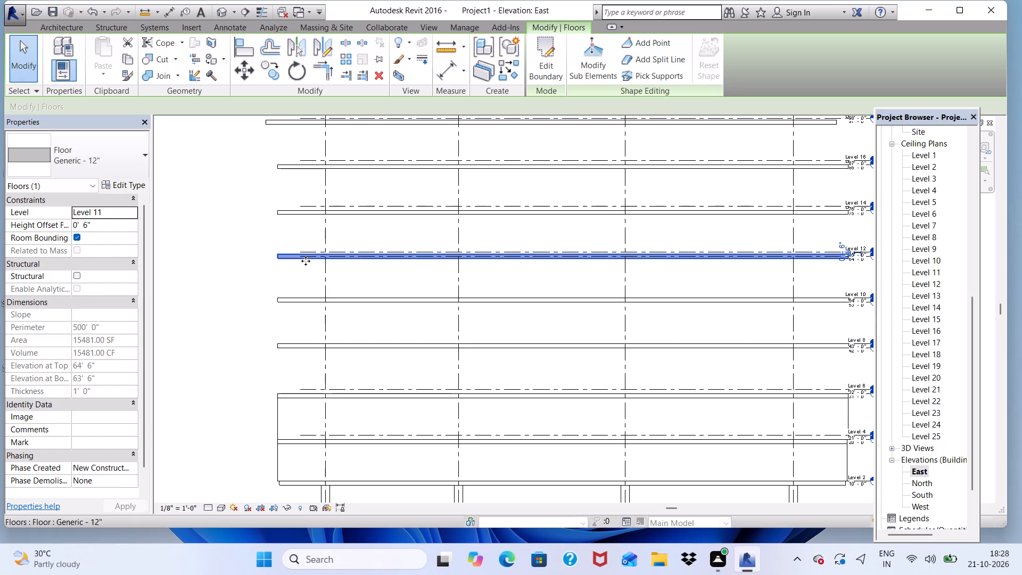
key("Up")
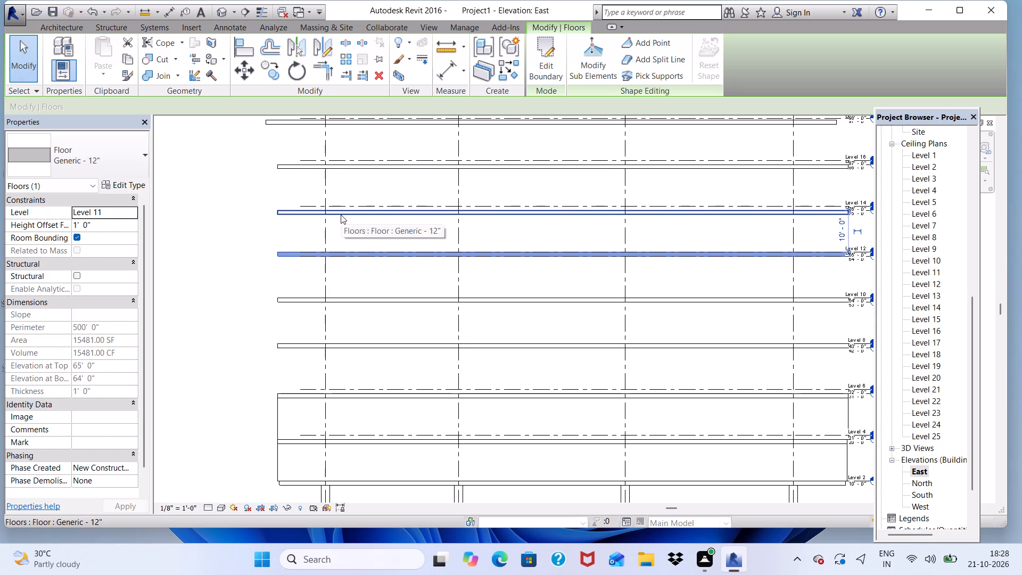
left_click(341, 215)
key("Up")
key("Up")
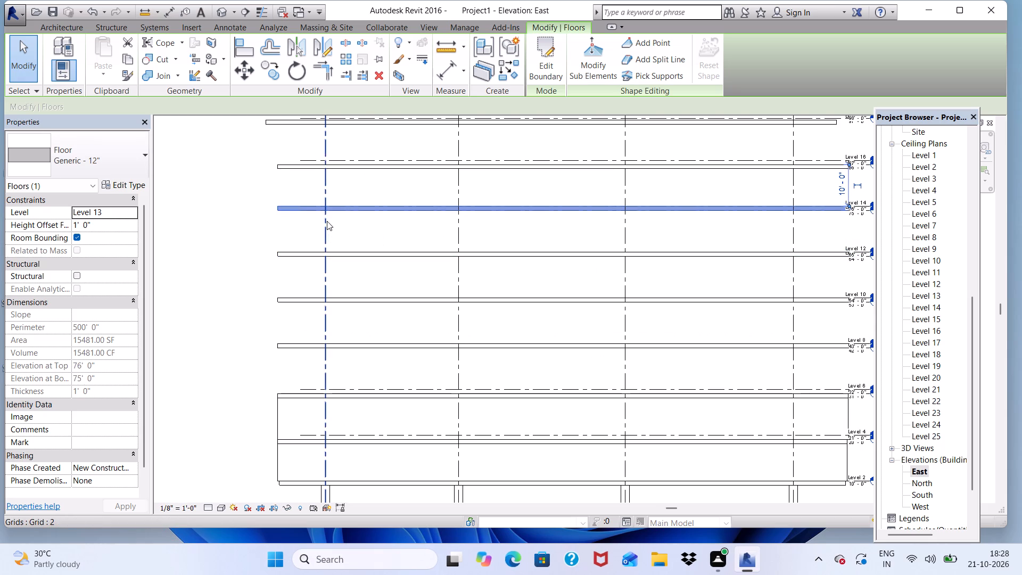
left_click(379, 163)
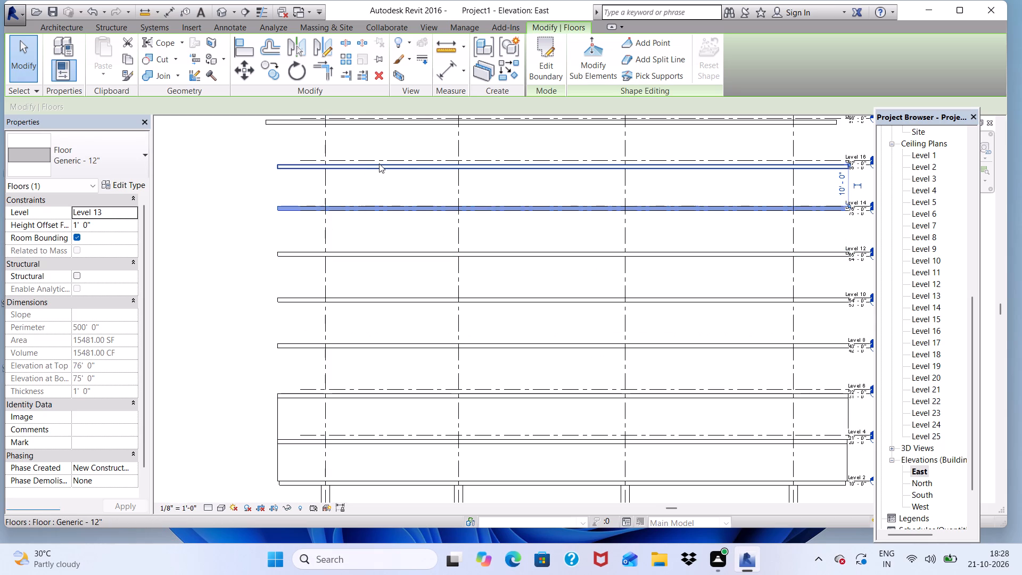
key("Up")
key("Up")
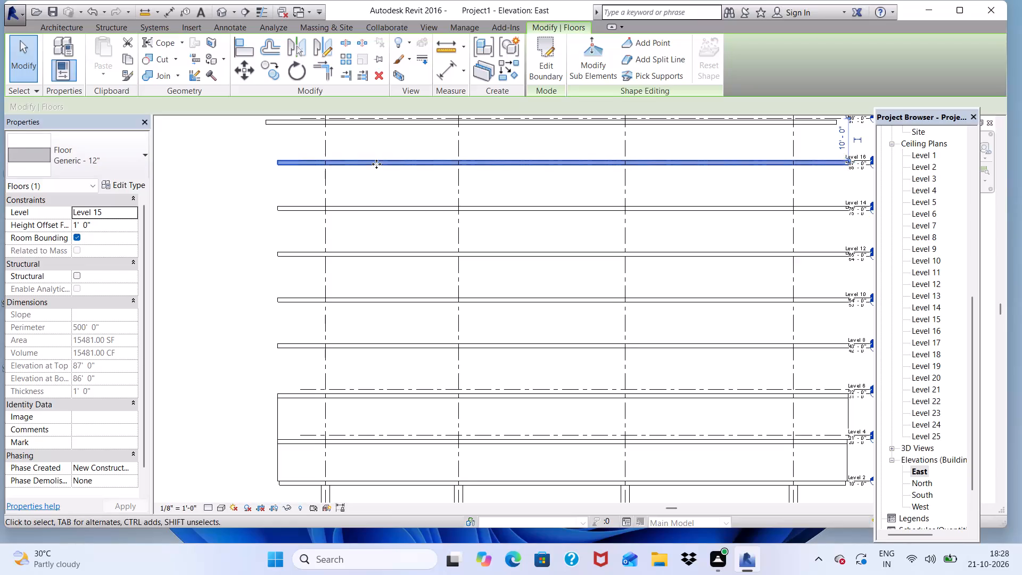
Nudge the Level 17 floor slab upward to a height offset of 1' 1 129/256".
scroll(360, 201, "down", 9)
scroll(346, 233, "up", 5)
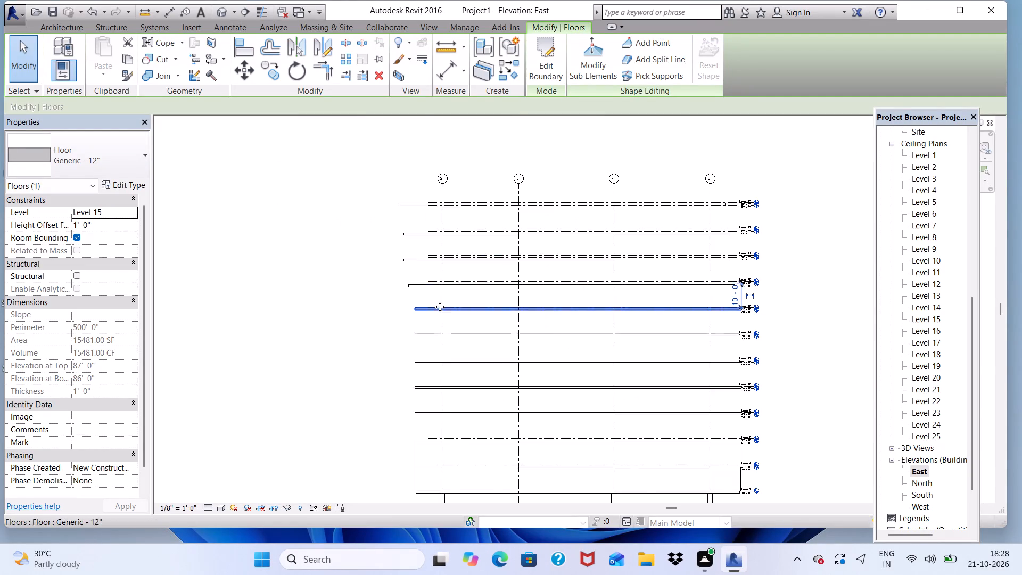
scroll(440, 307, "up", 4)
double_click(403, 269)
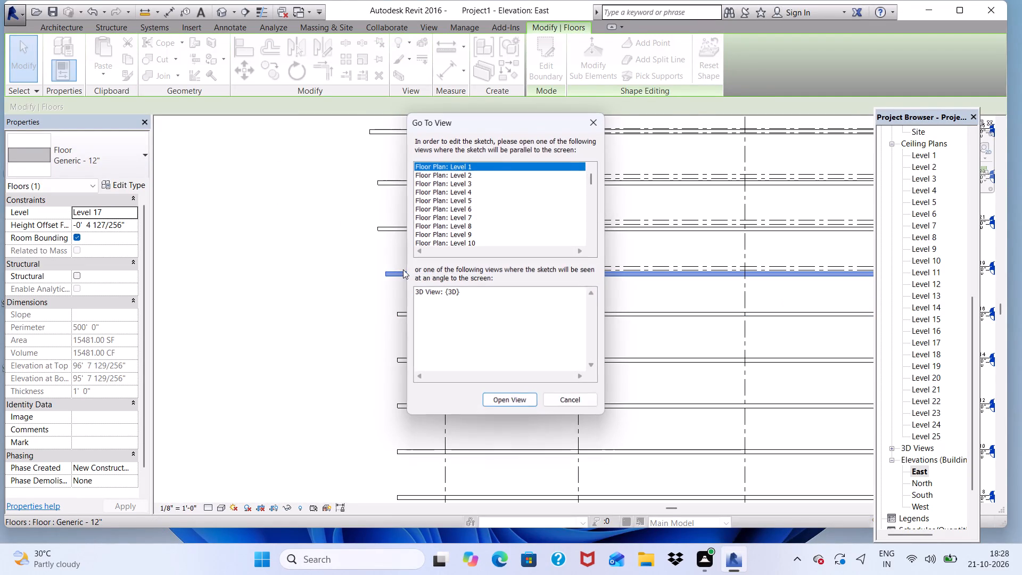
left_click(598, 128)
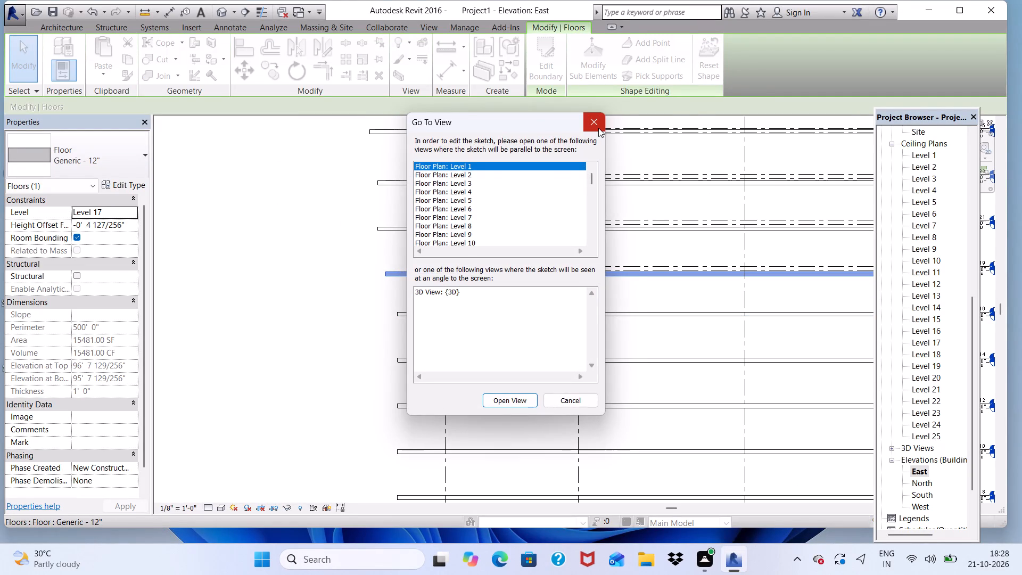
key("Up")
key("Up")
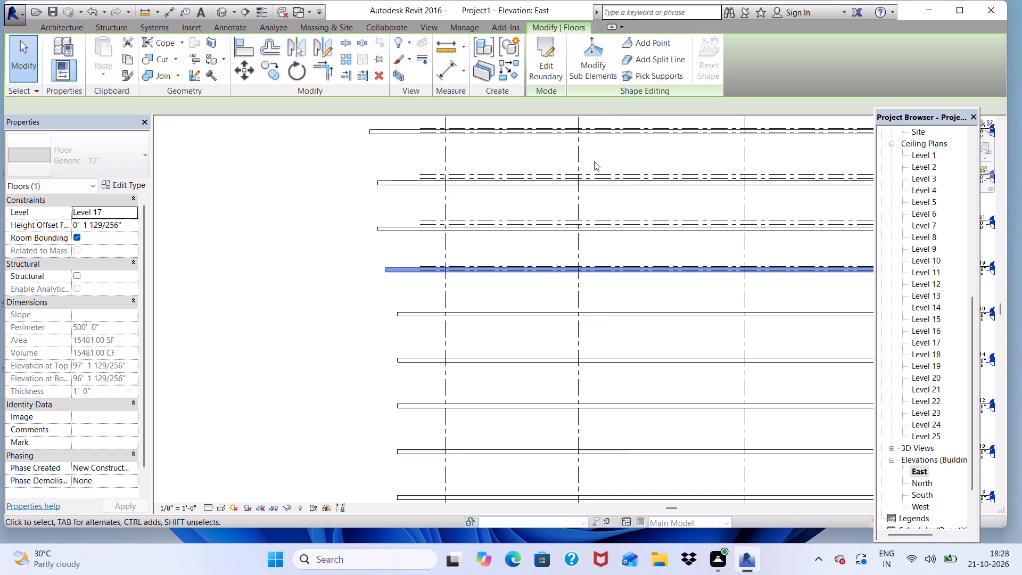
key("Up")
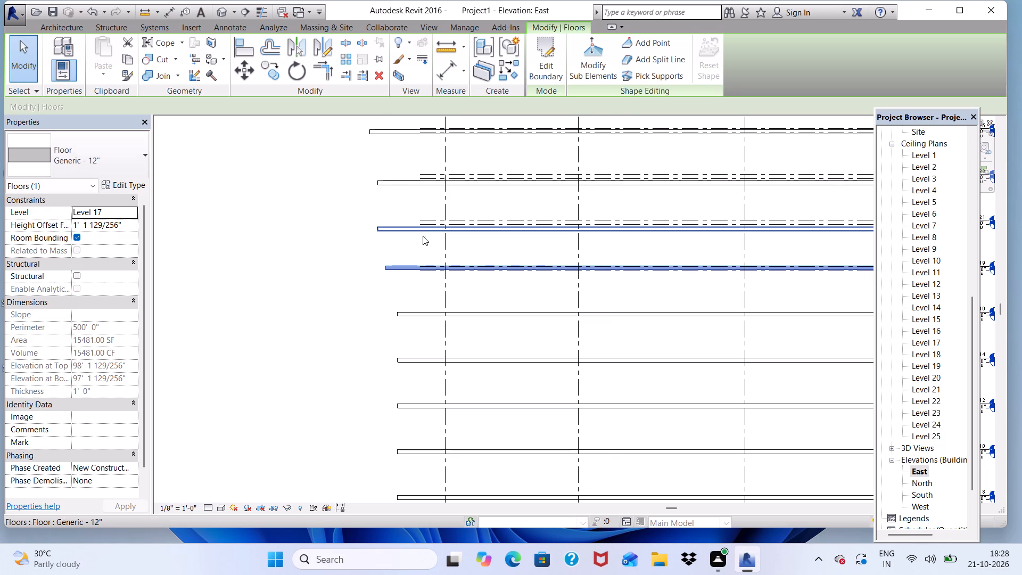
Nudge the Level 17 floor slab one increment horizontally toward grid 5, keeping its 1' 1 129/256" height offset.
left_click(425, 232)
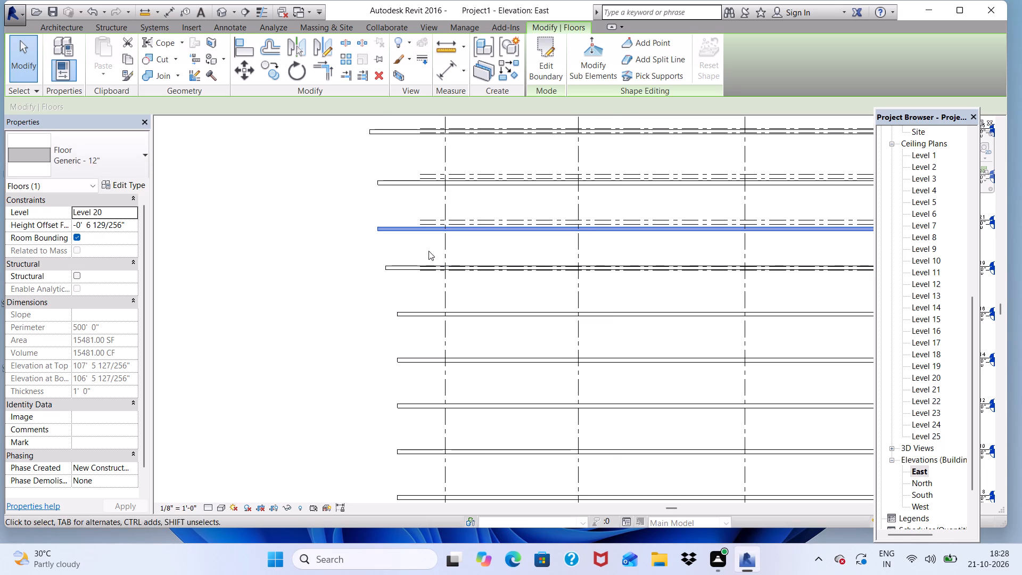
left_click(437, 272)
key("Down")
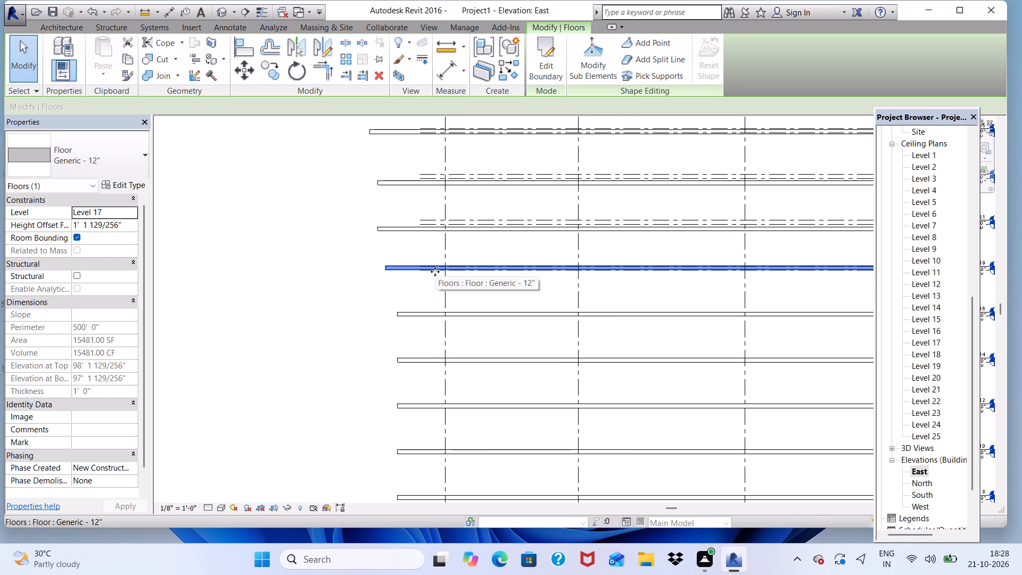
key("Up")
key("Up")
key("Down")
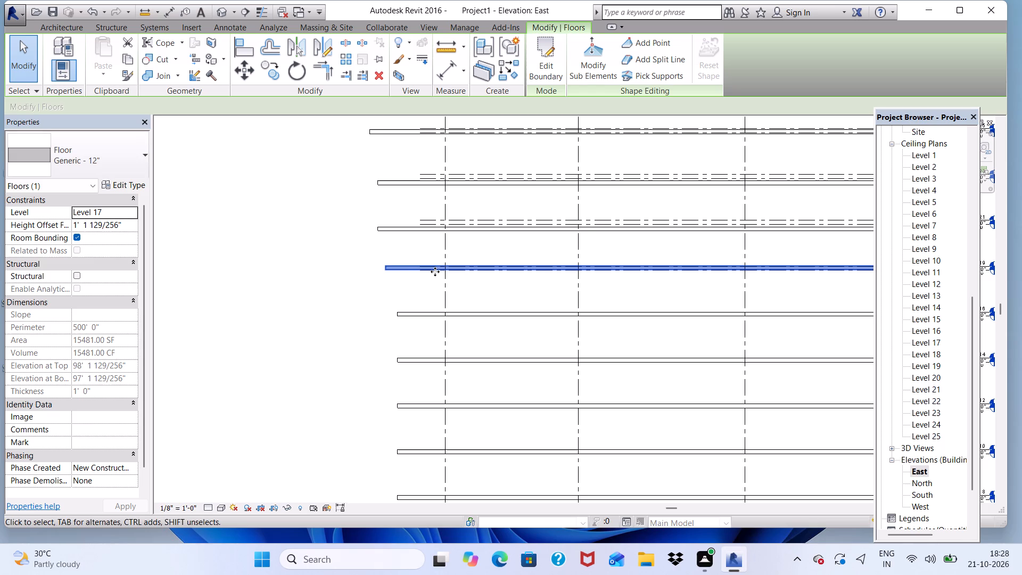
key("Right")
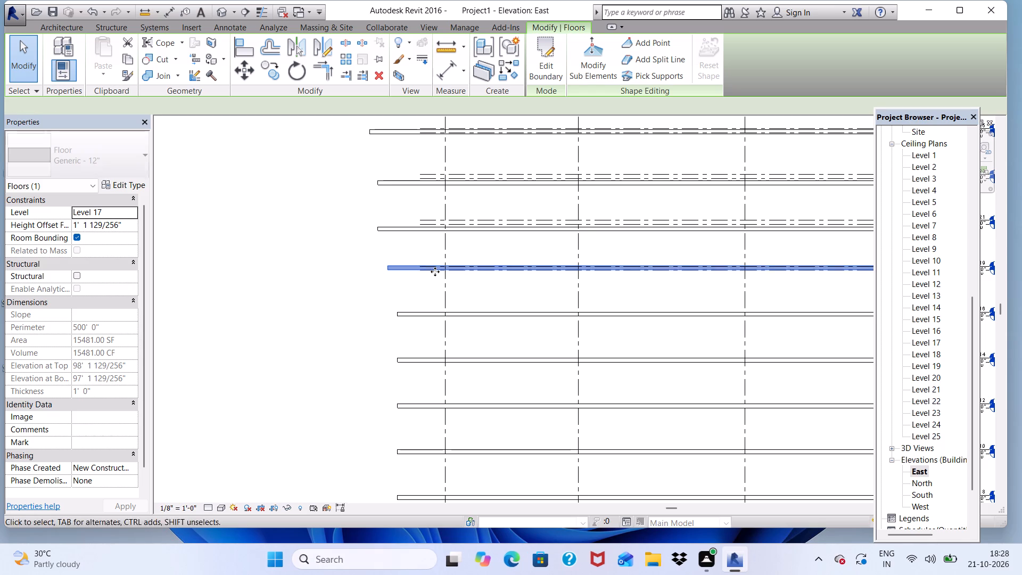
Nudge the Level 20 floor slab up and fine-tune it to a height offset of 0' 11 127/256".
scroll(454, 278, "down", 12)
middle_click_drag(395, 307, 398, 295)
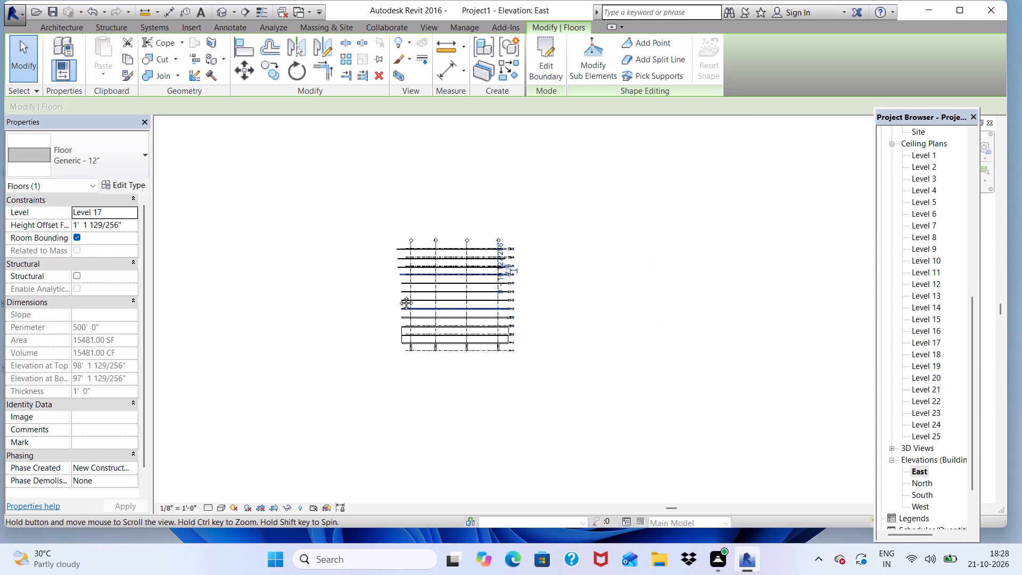
middle_click_drag(398, 295, 399, 287)
scroll(413, 265, "up", 11)
scroll(618, 260, "down", 2)
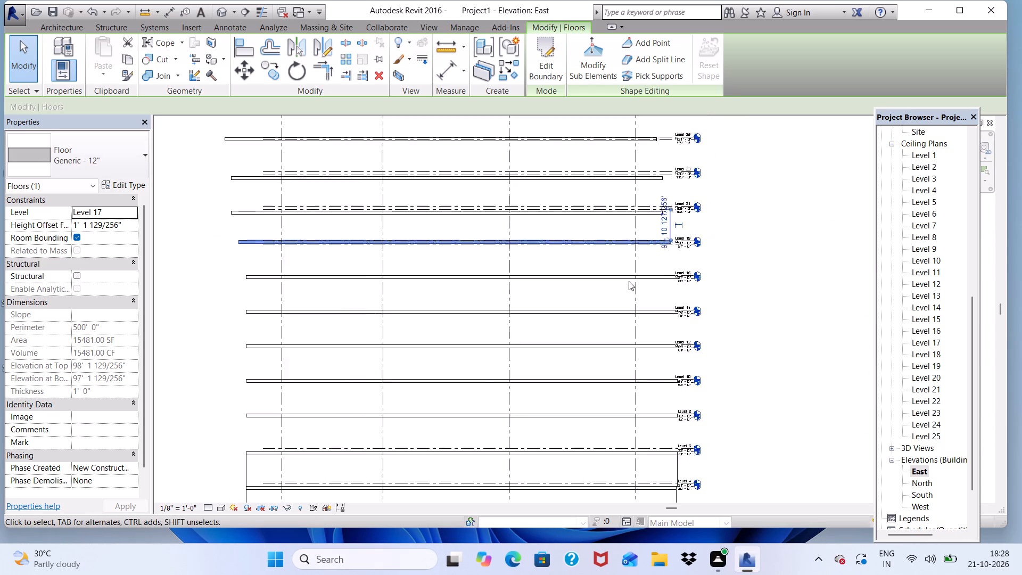
scroll(629, 281, "down", 3)
scroll(521, 229, "up", 4)
scroll(462, 237, "up", 1)
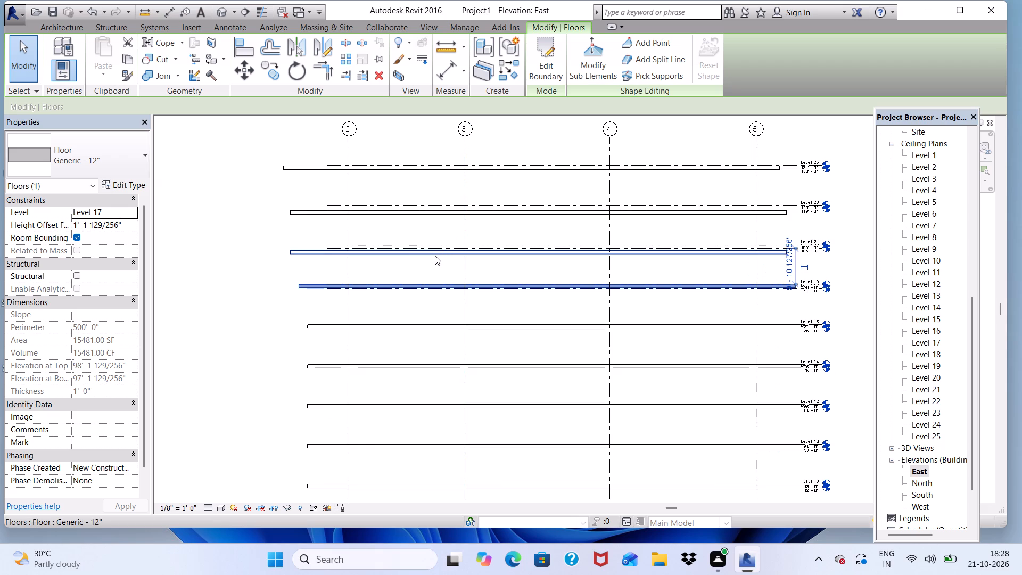
left_click(433, 255)
key("Up")
key("Up")
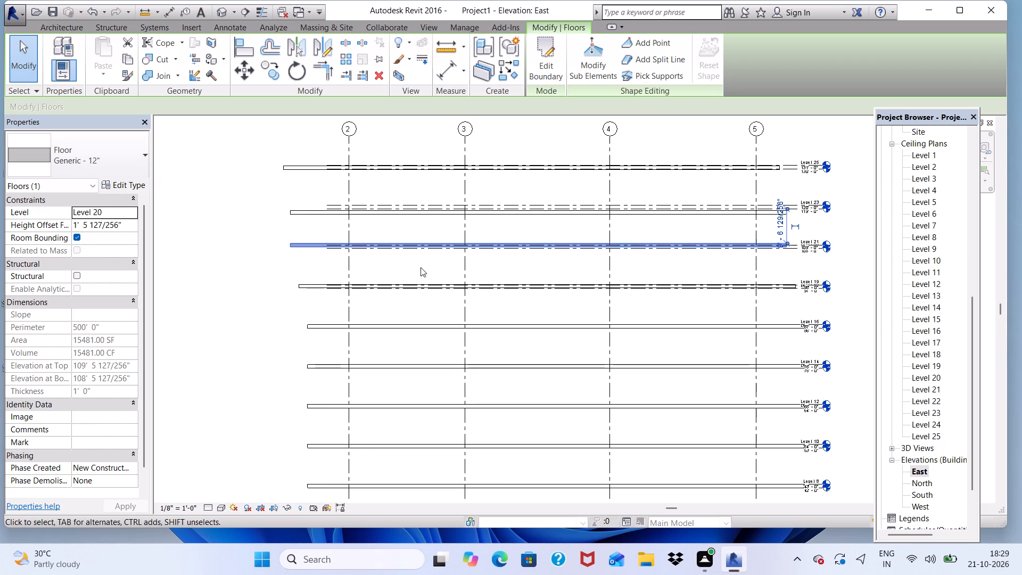
key("Down")
key("Up")
key("Down")
key("Up")
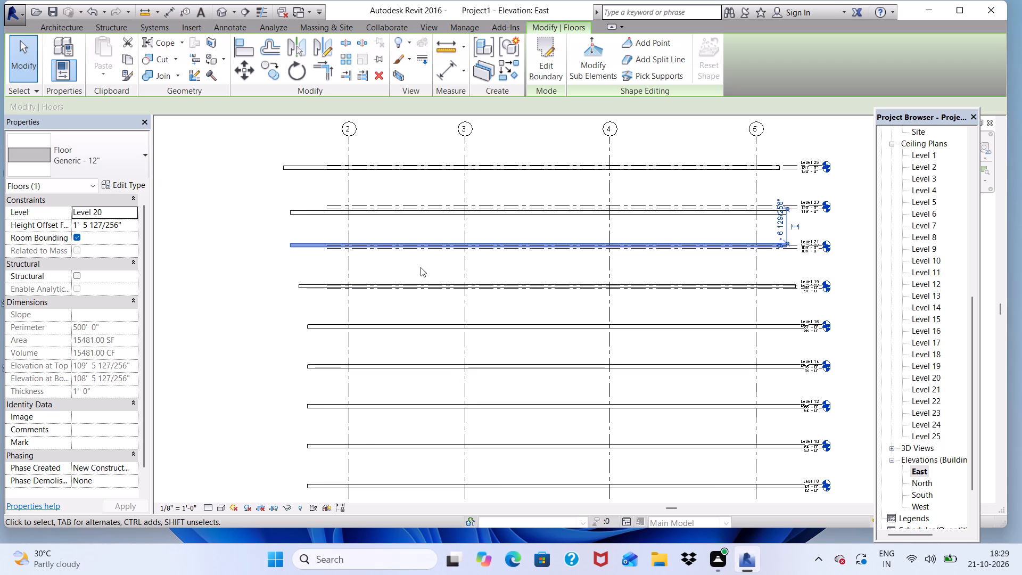
scroll(419, 250, "up", 5)
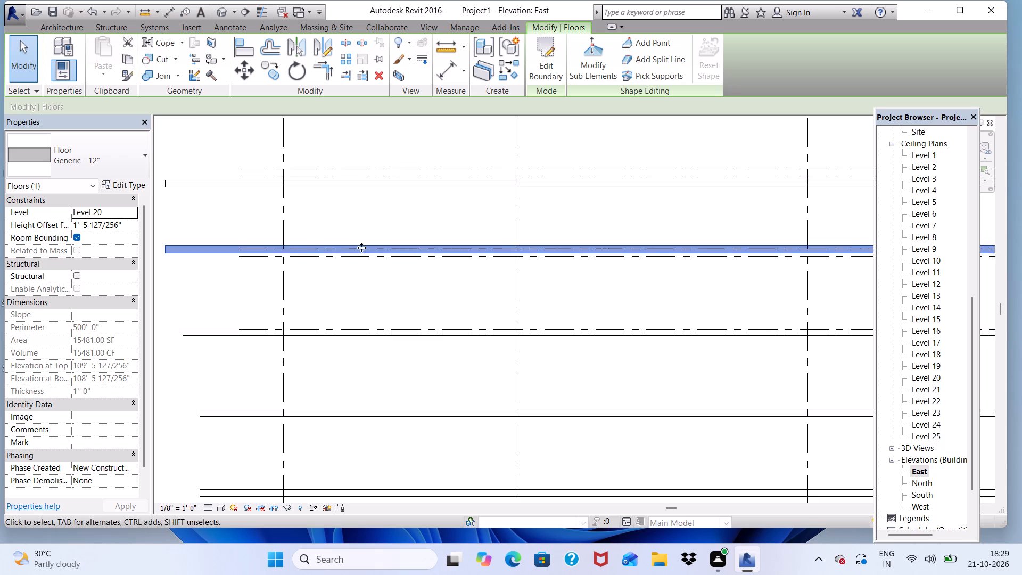
scroll(355, 280, "up", 3)
left_click(347, 244)
key("Down")
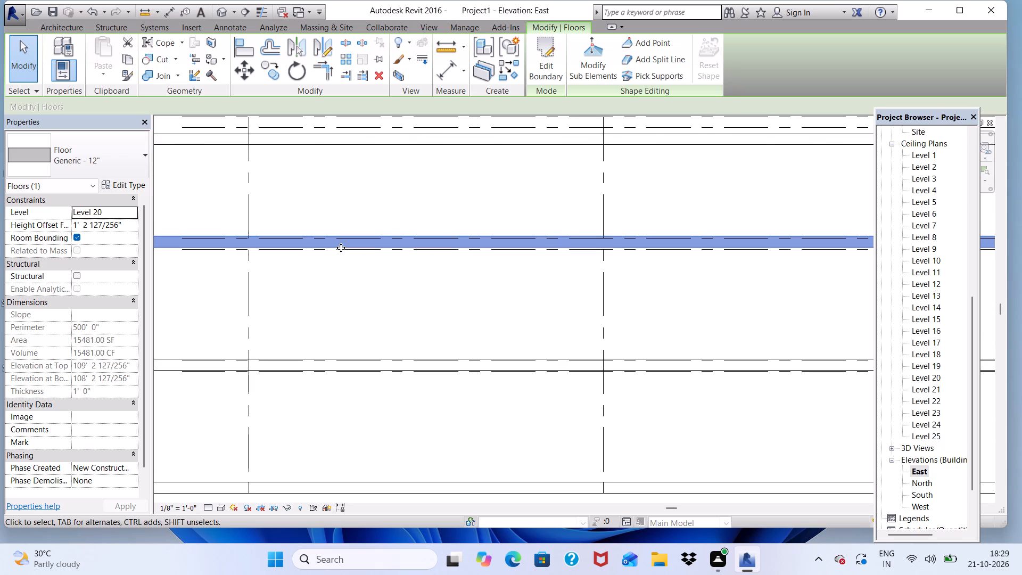
key("Down")
scroll(372, 222, "down", 2)
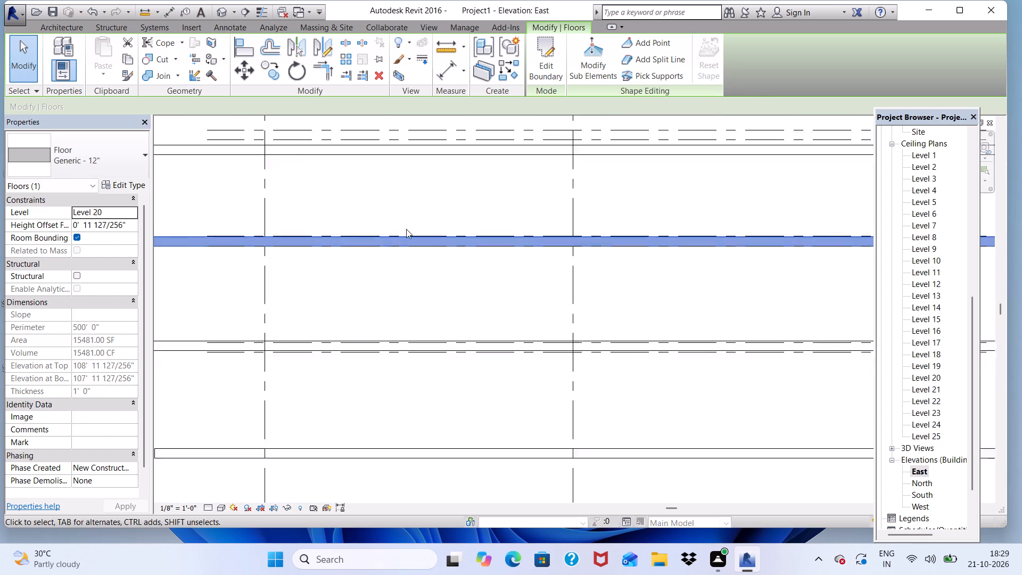
Nudge the Level 22 floor slab upward to a height offset of 0' 11 127/256".
scroll(406, 229, "down", 3)
scroll(372, 291, "up", 4)
scroll(331, 305, "up", 1)
scroll(303, 191, "down", 3)
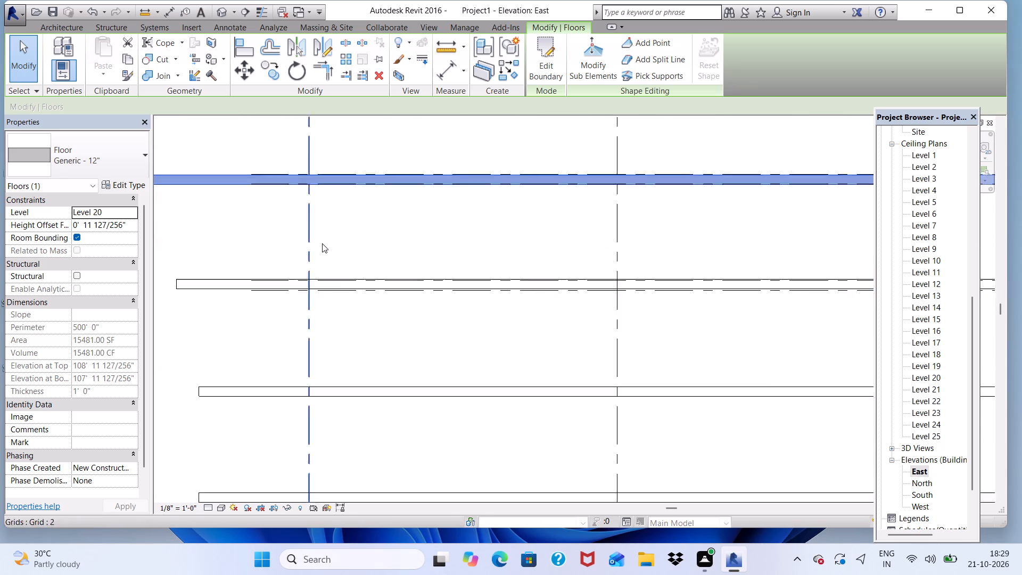
scroll(322, 243, "down", 2)
left_click(314, 142)
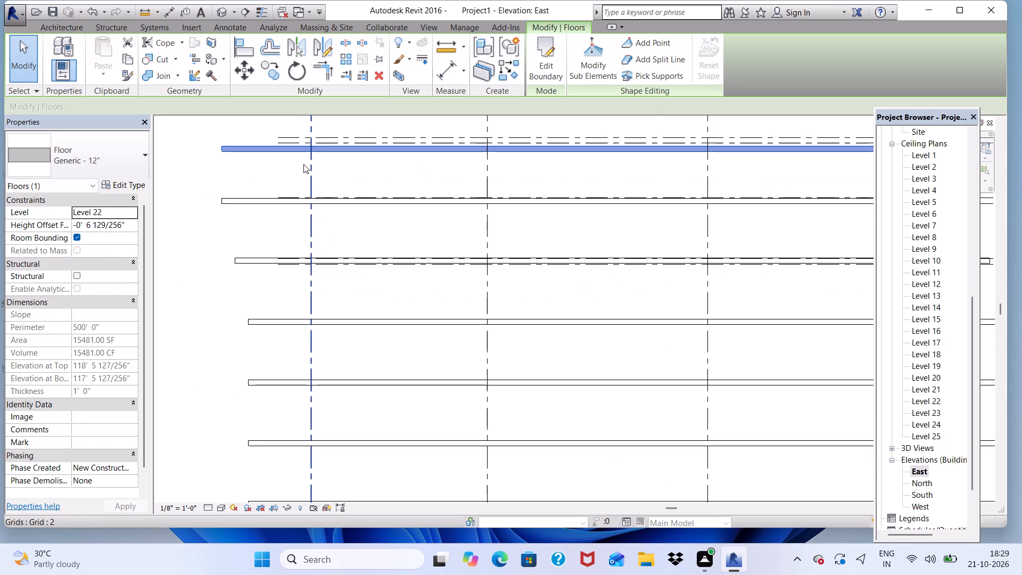
key("Up")
key("Up")
key("Up")
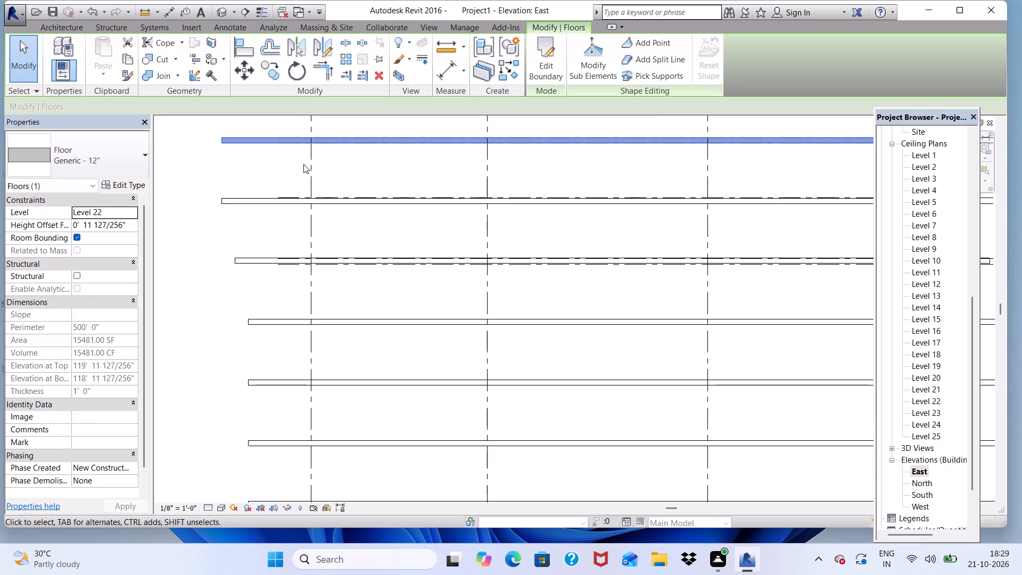
Nudge the topmost floor slab, on Level 24, two increments toward grid 5 and upward to a height offset of 1' 3 63/128".
scroll(291, 166, "down", 3)
scroll(282, 233, "down", 3)
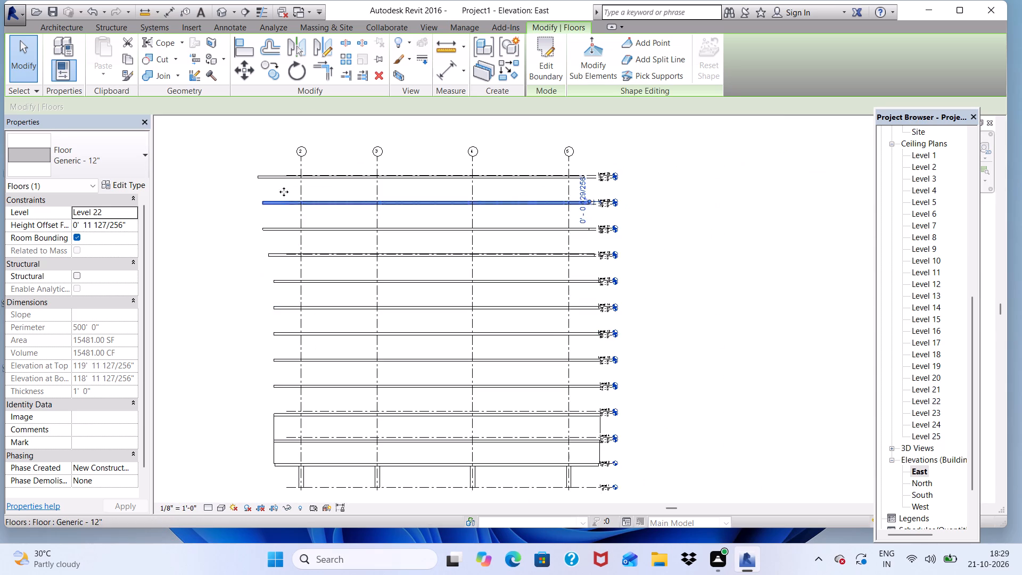
scroll(279, 182, "up", 7)
left_click(270, 176)
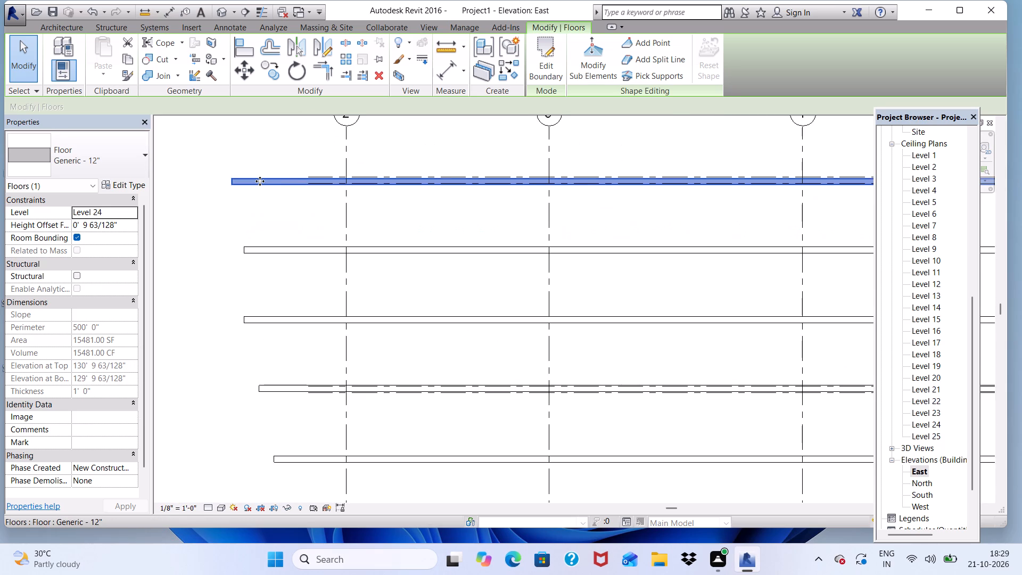
left_click(260, 181)
key("Up")
key("Down")
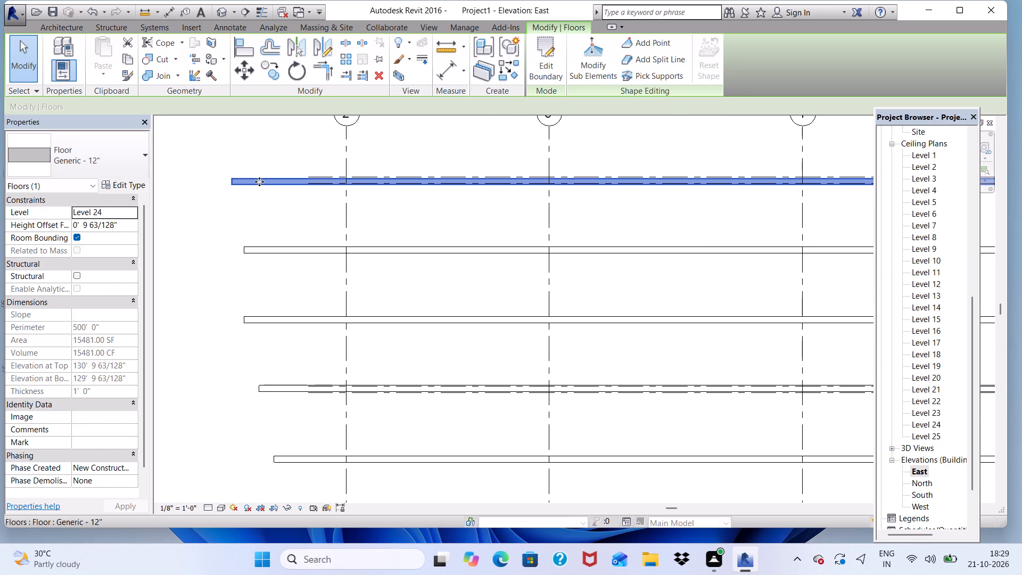
left_click(259, 182)
key("Right")
key("Right")
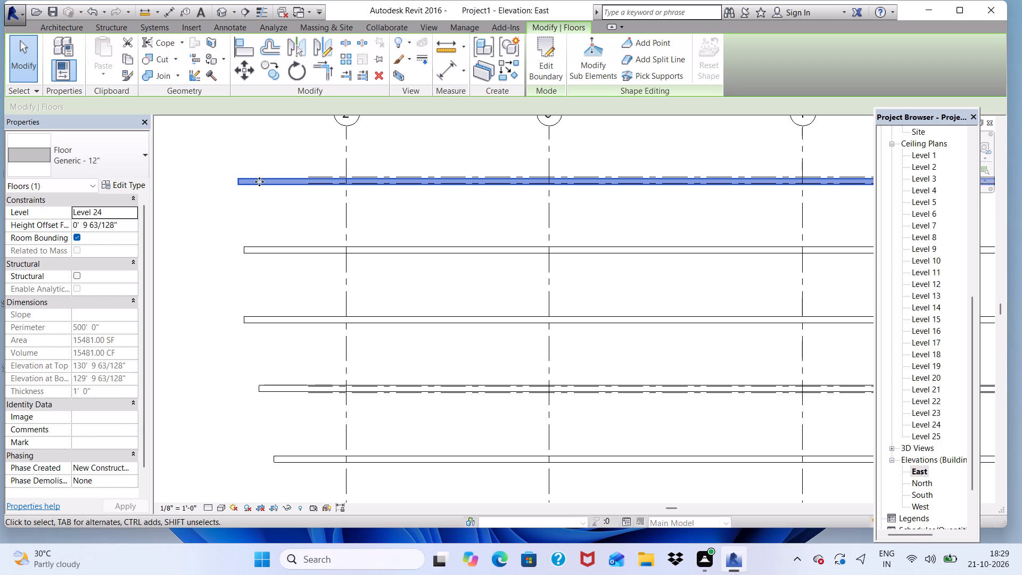
key("Up")
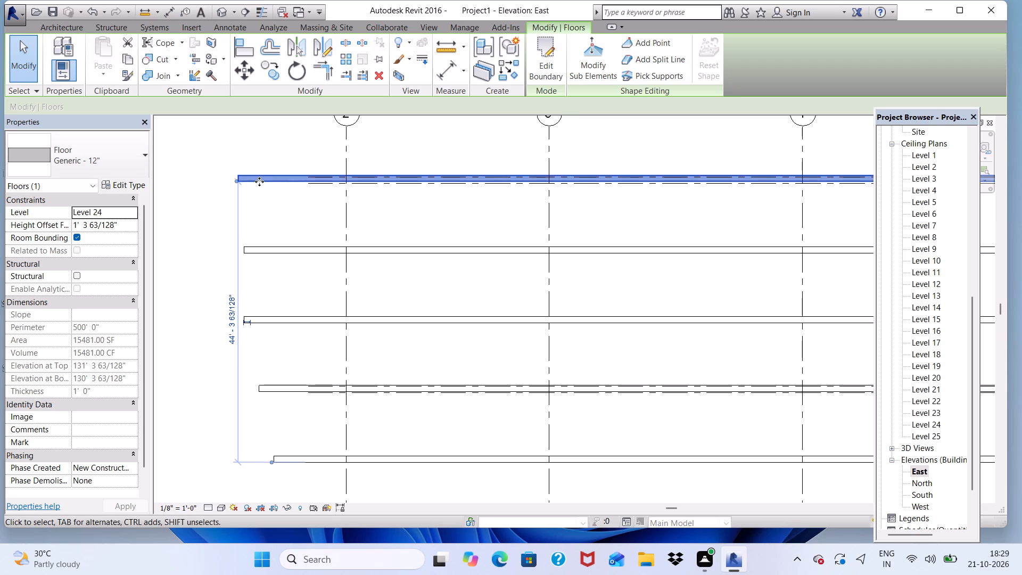
Nudge the topmost floor slab, on Level 24, down to a height offset of 0' 9 63/128" and one increment toward grid 5.
key("Down")
key("Right")
Nudge the Level 22 floor slab two increments horizontally toward grid 5 in the East elevation.
scroll(286, 279, "down", 3)
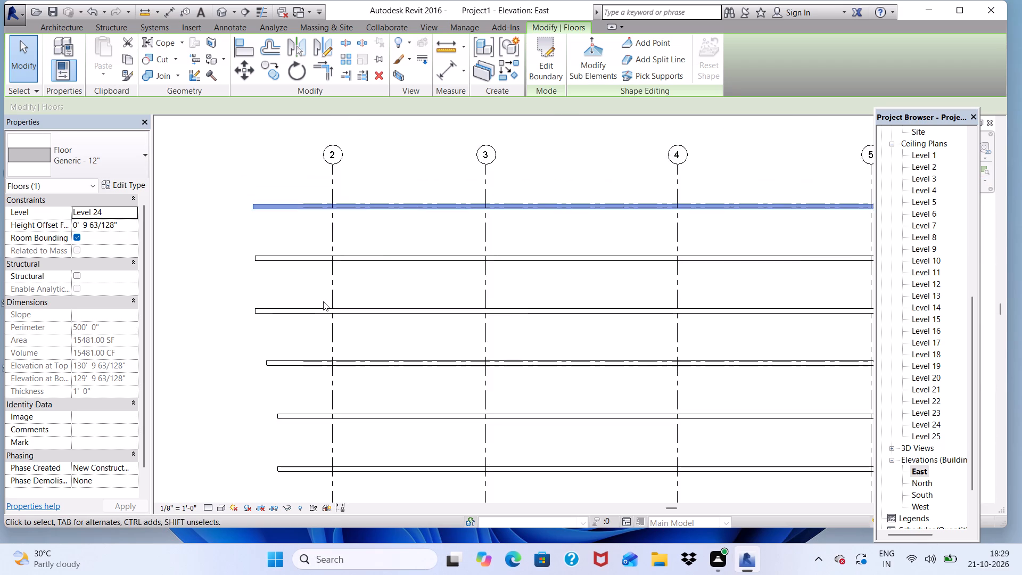
scroll(323, 301, "down", 7)
scroll(491, 387, "up", 3)
scroll(451, 372, "up", 3)
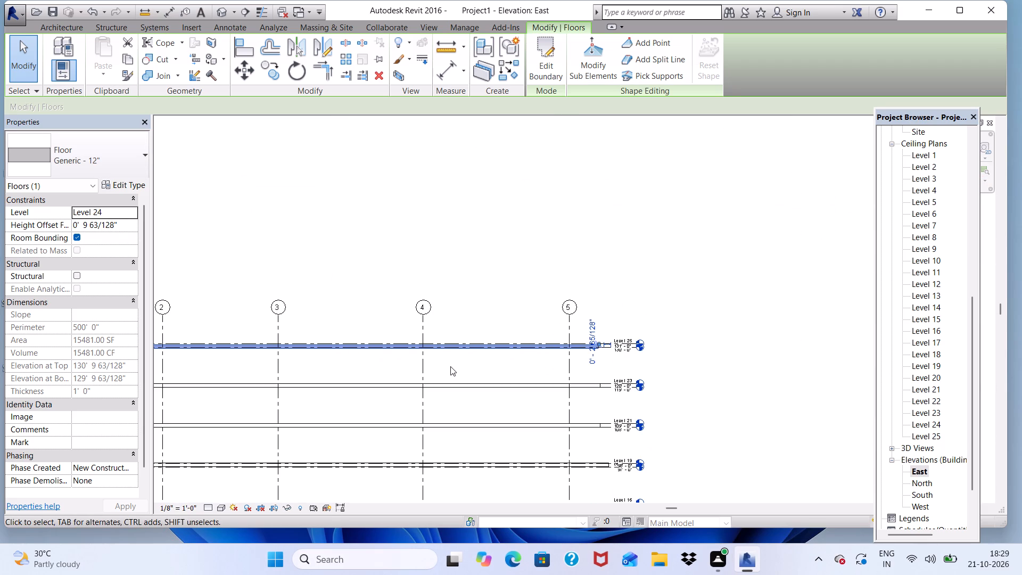
scroll(526, 381, "up", 4)
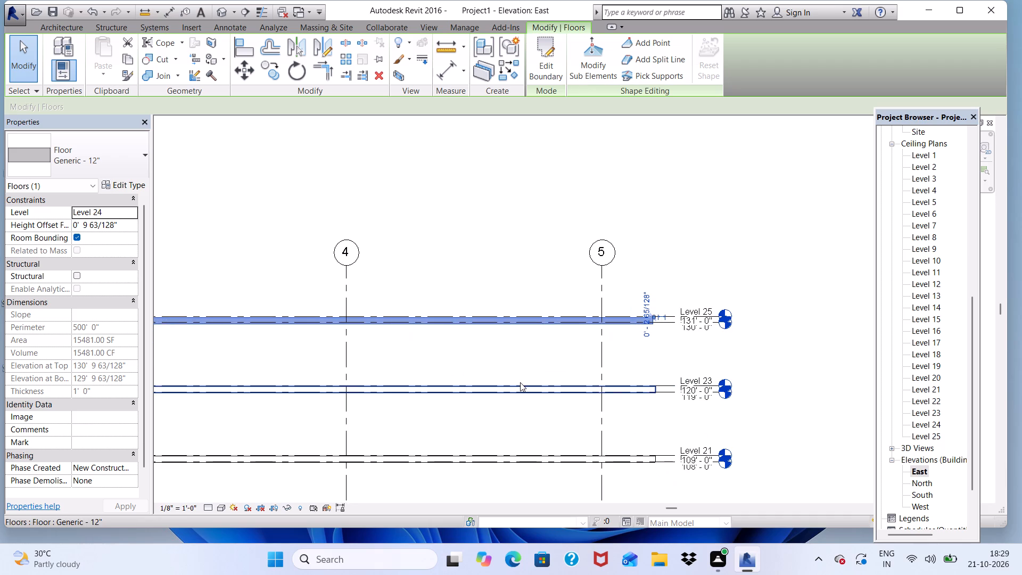
left_click(520, 382)
key("Right")
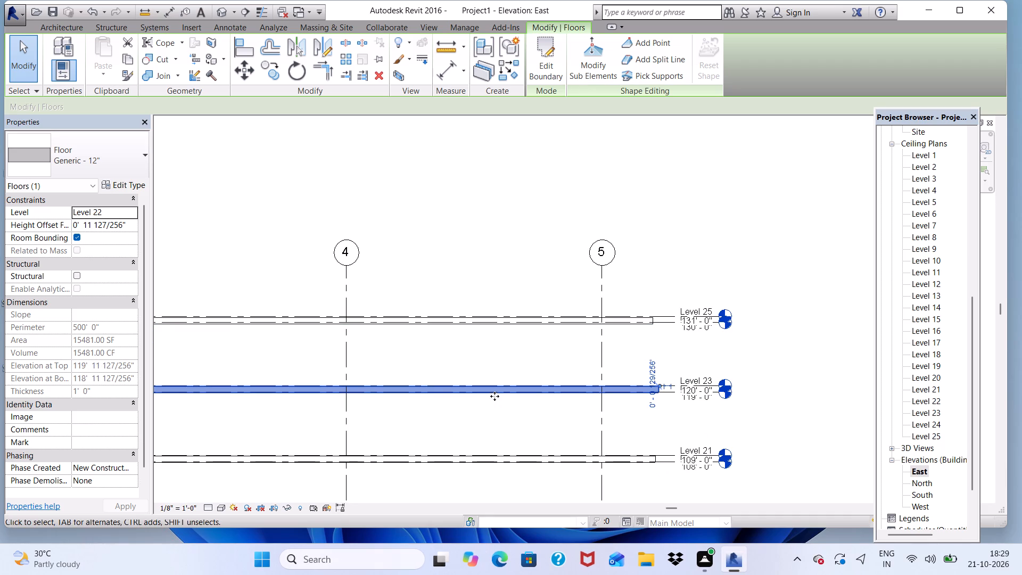
key("Right")
Nudge the Level 20 floor slab one increment horizontally toward grid 5, in line with the slab above.
scroll(494, 399, "down", 3)
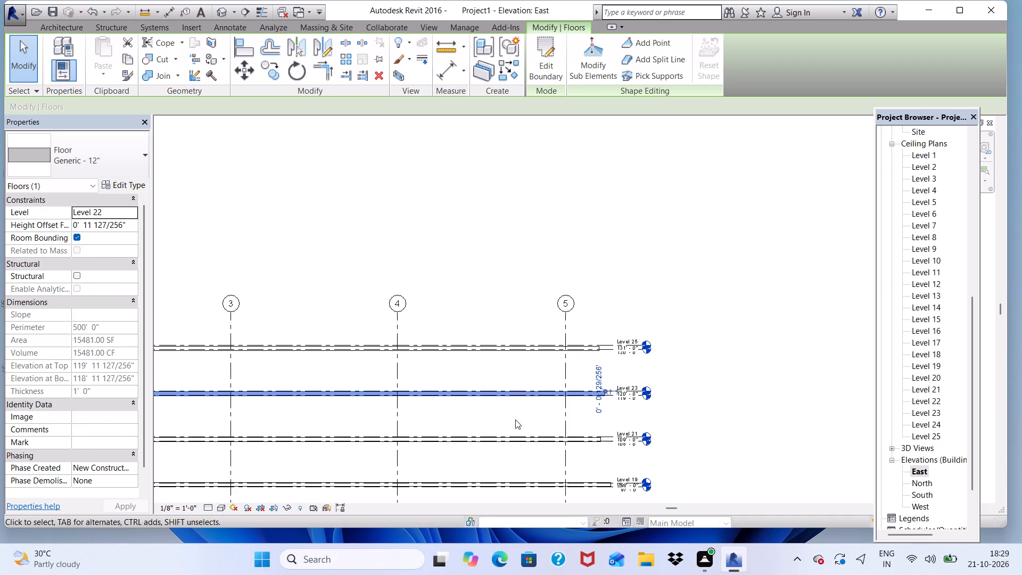
scroll(454, 234, "down", 5)
scroll(225, 364, "up", 2)
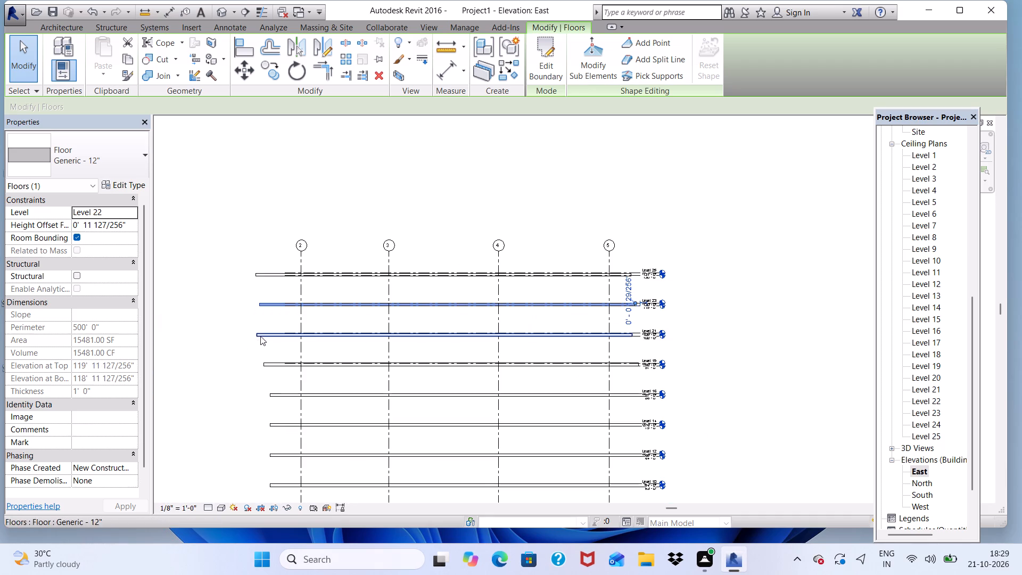
left_click(270, 330)
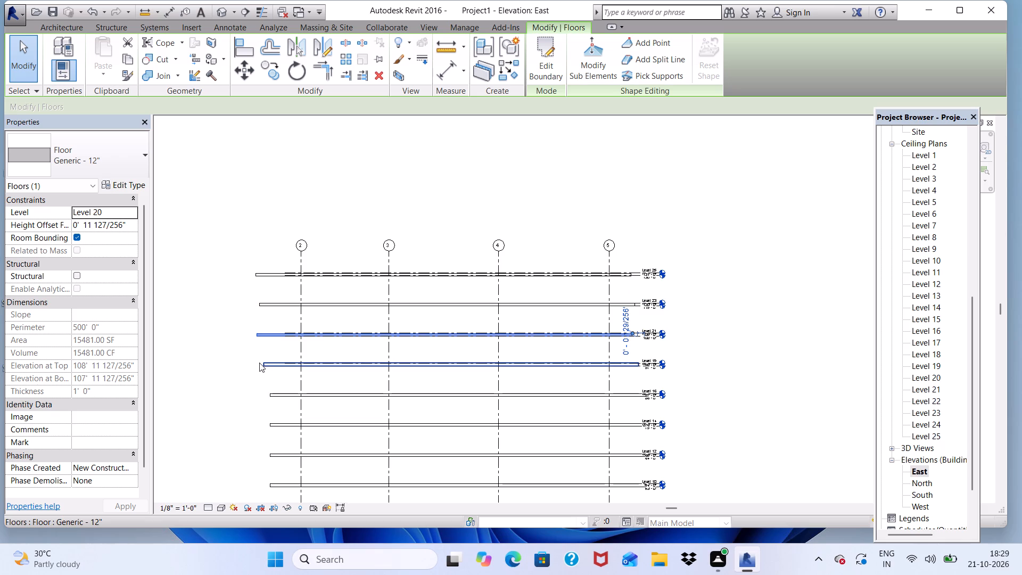
key("Right")
Nudge the Level 15 and Level 13 floor slabs one increment each horizontally away from grid 5, toward grid 2.
scroll(296, 350, "up", 1)
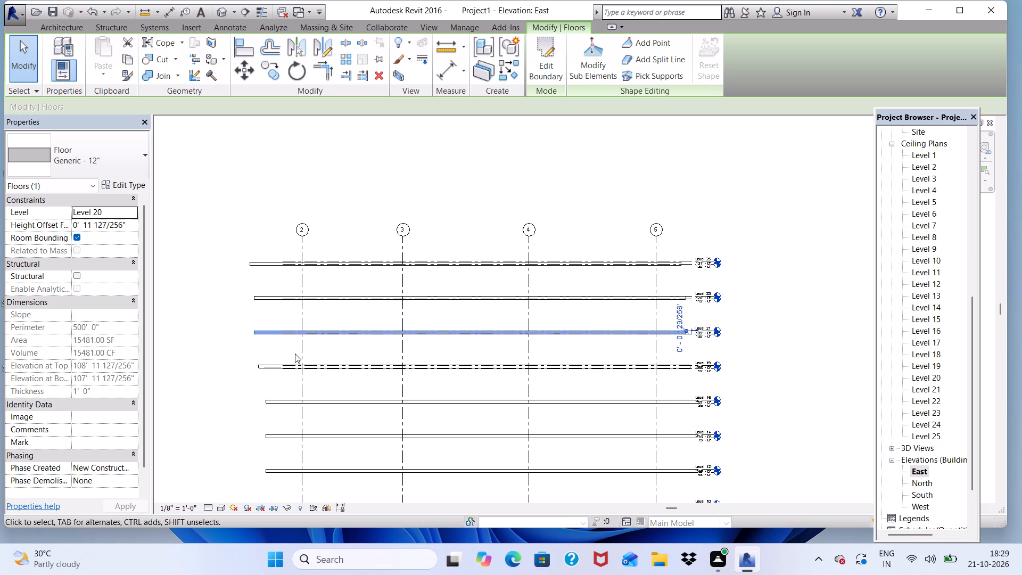
left_click(269, 405)
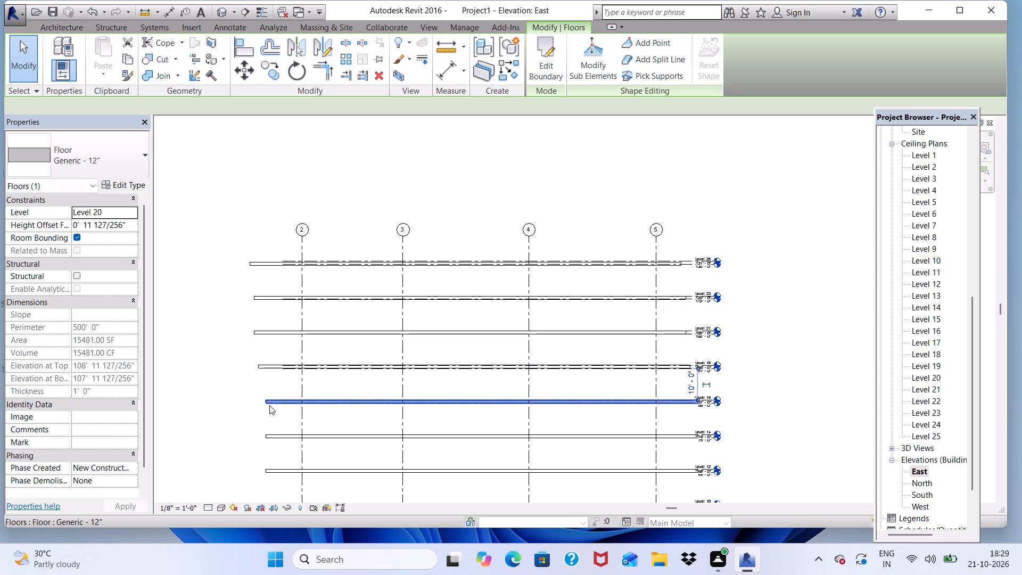
key("Left")
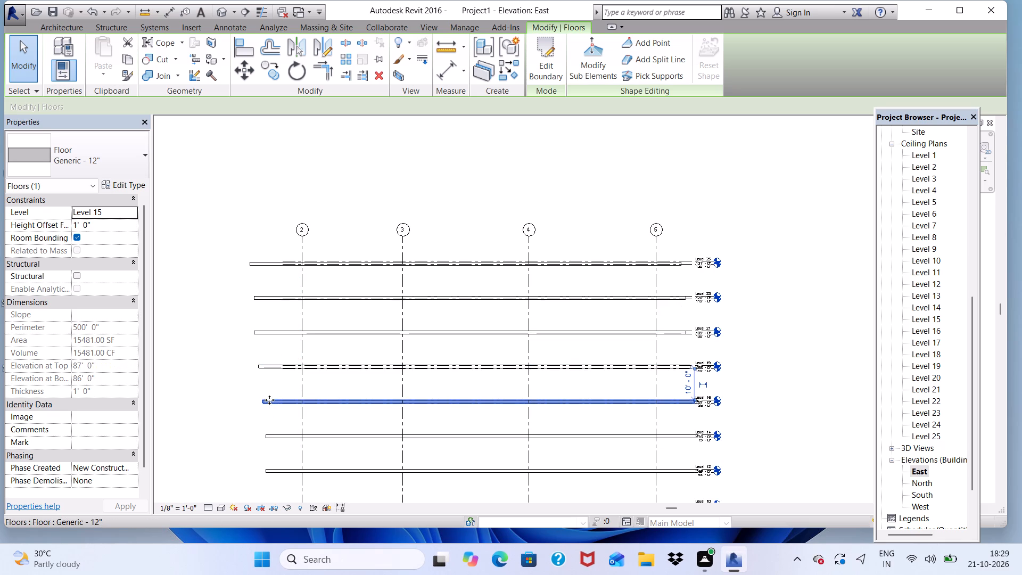
scroll(270, 401, "down", 5)
scroll(274, 423, "up", 5)
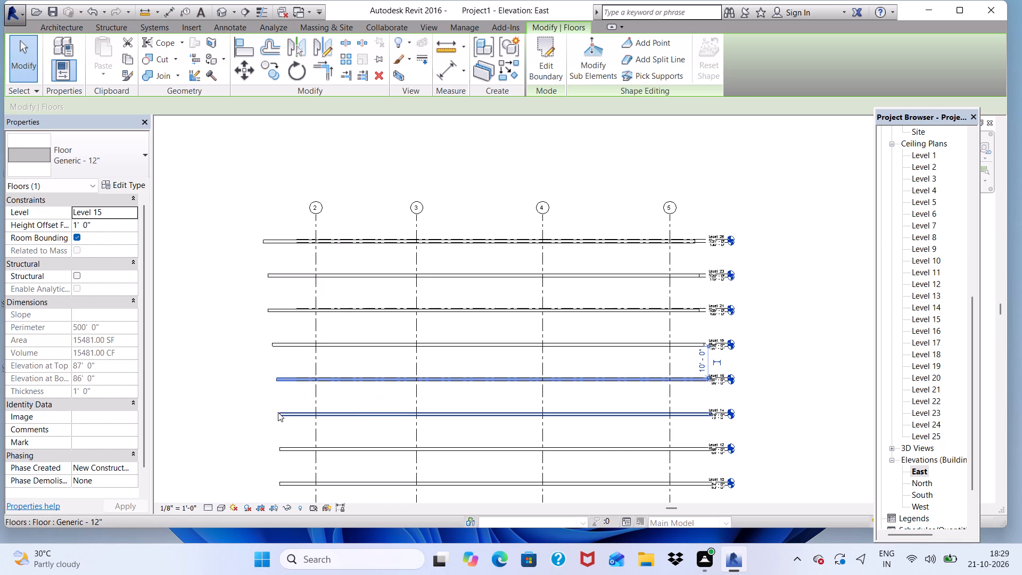
scroll(278, 412, "up", 1)
left_click(278, 412)
key("Left")
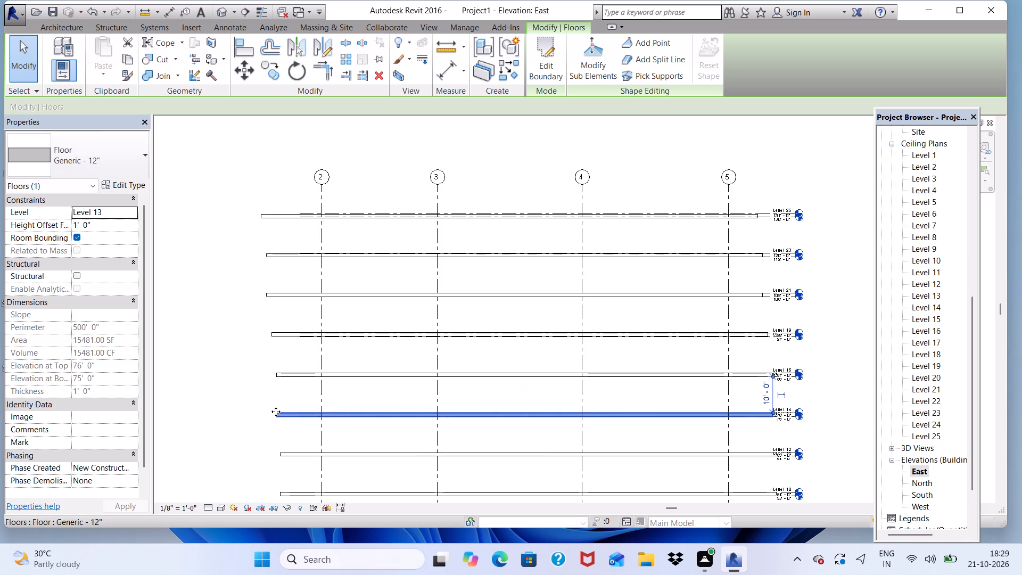
Nudge the Level 11, Level 9 and Level 7 floor slabs one increment each horizontally away from grid 5, toward grid 2.
scroll(215, 222, "down", 5)
scroll(266, 377, "up", 4)
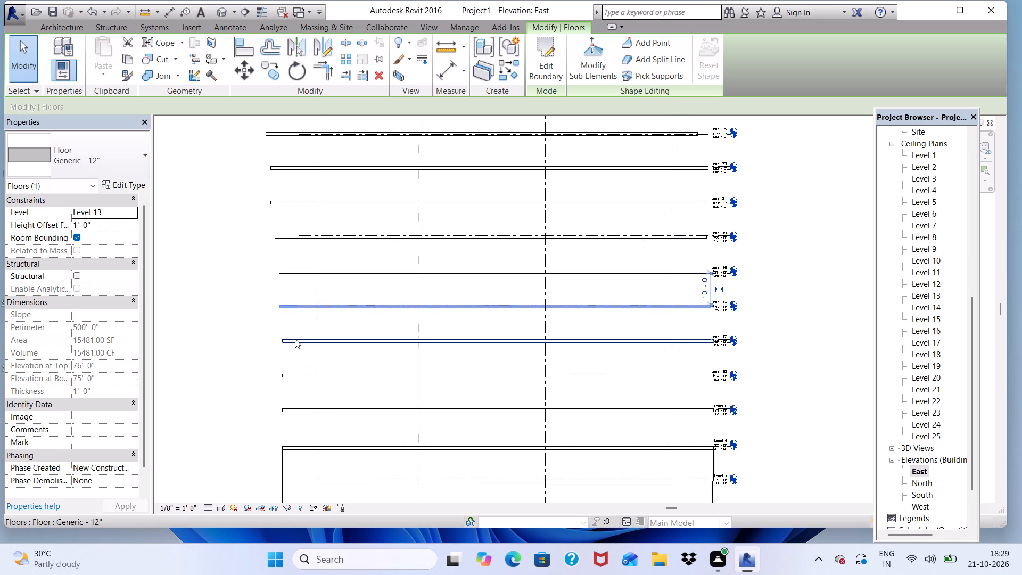
left_click(295, 339)
key("Left")
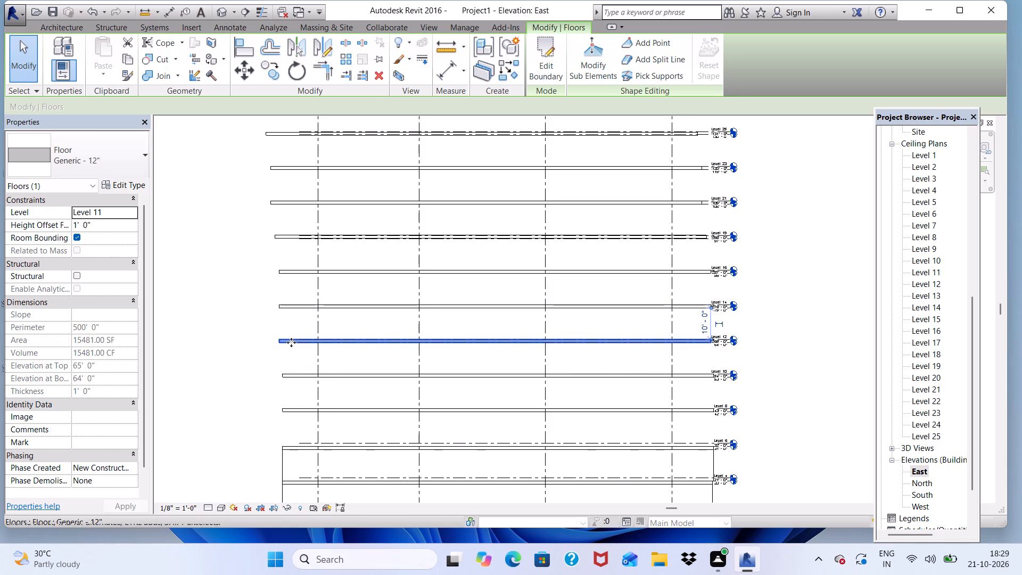
scroll(291, 386, "up", 1)
left_click(287, 373)
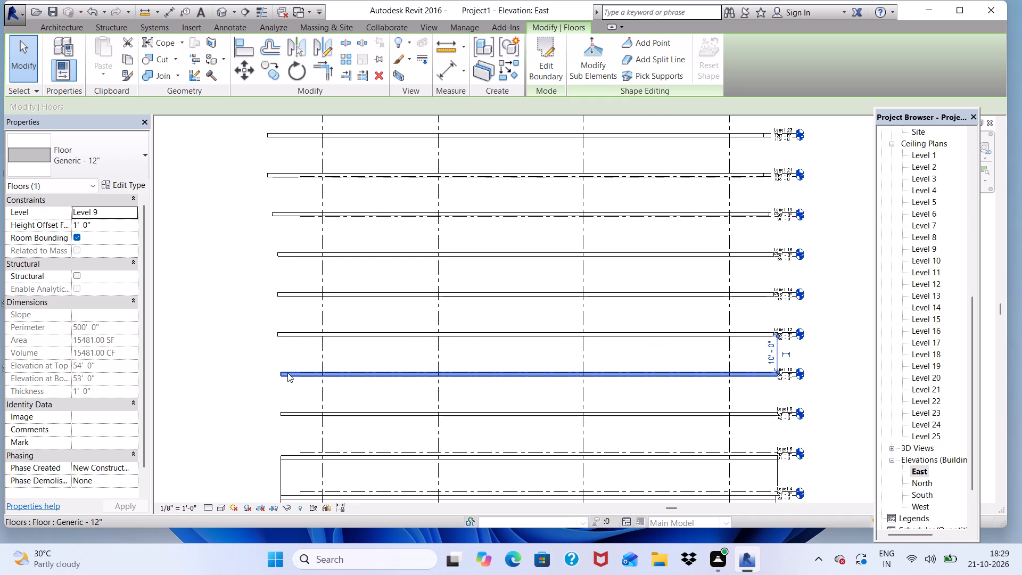
key("Left")
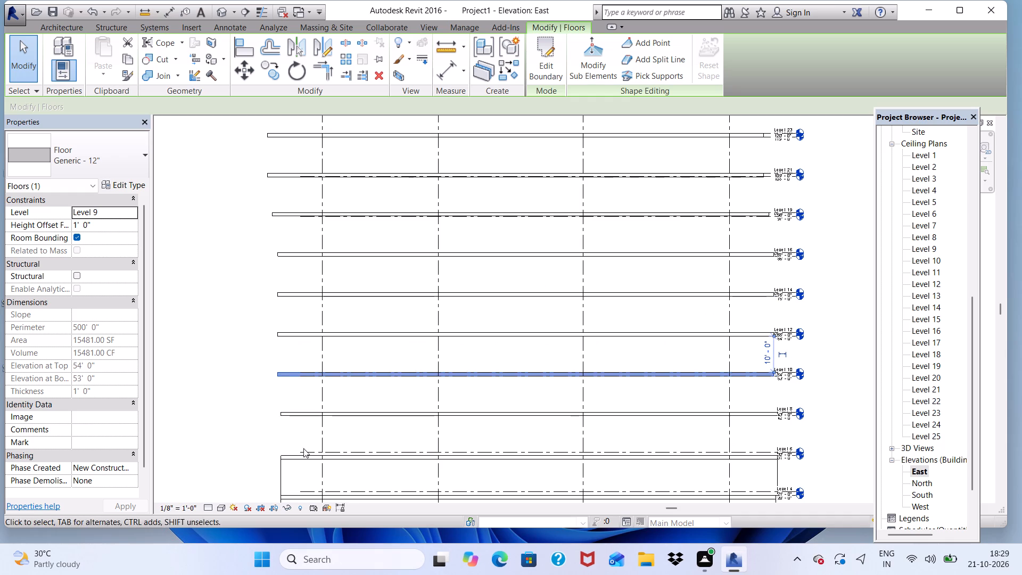
scroll(313, 428, "up", 2)
left_click(274, 411)
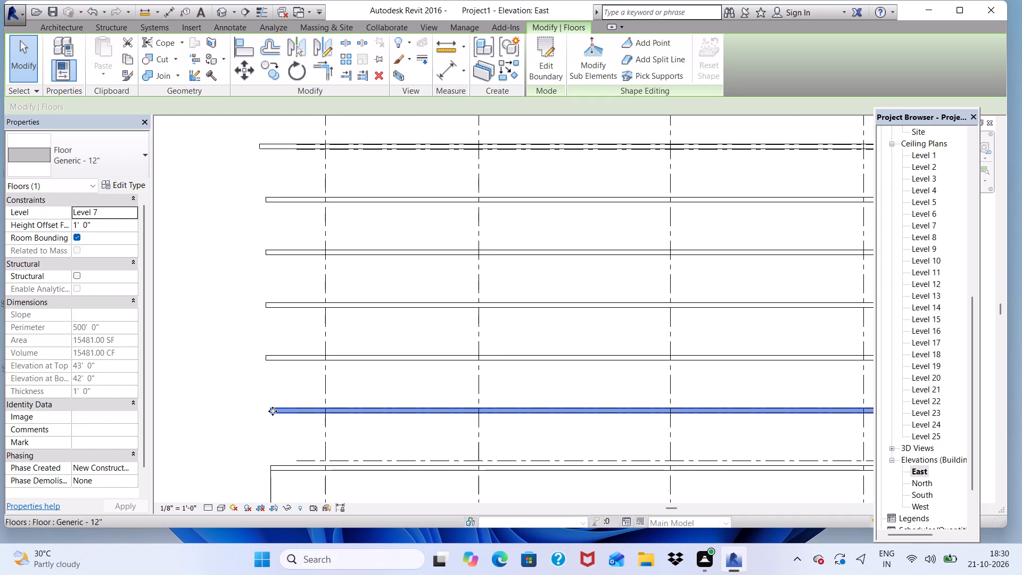
key("Left")
key("space")
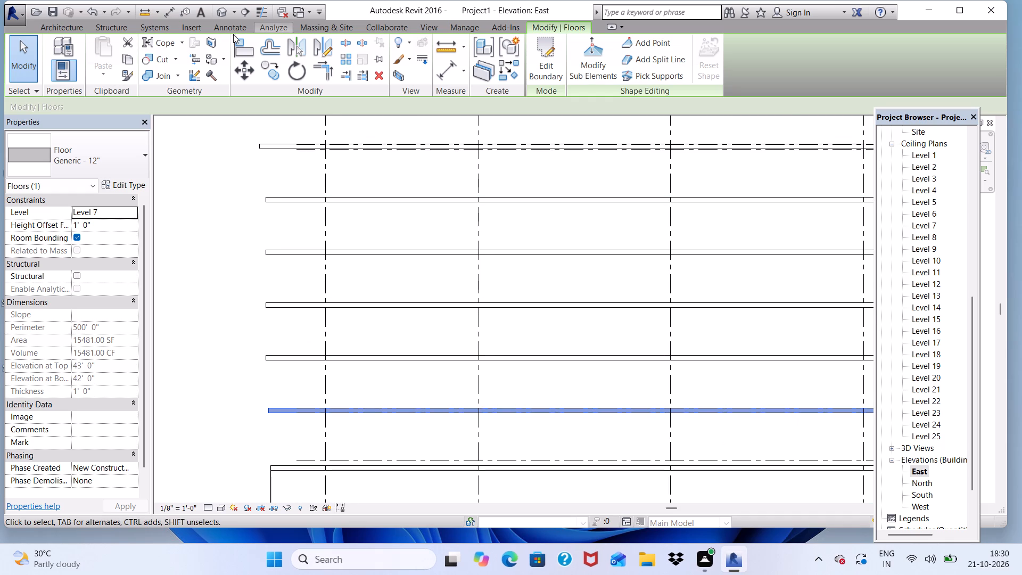
In the default 3D view, stretch the top of the 112' 4" long Level 3 perimeter wall up to an unconnected height of 45' 0".
left_click(218, 10)
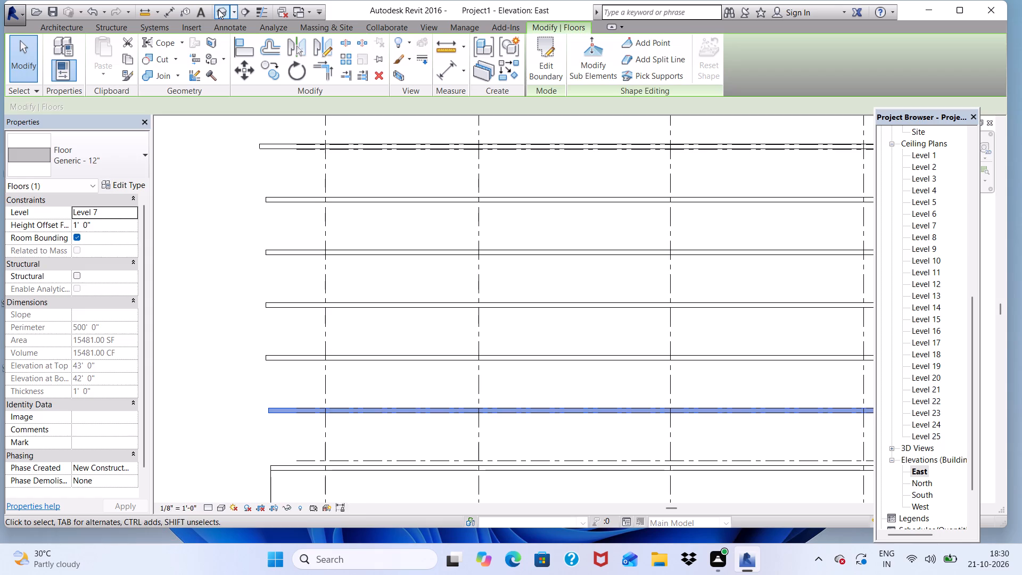
scroll(297, 169, "down", 10)
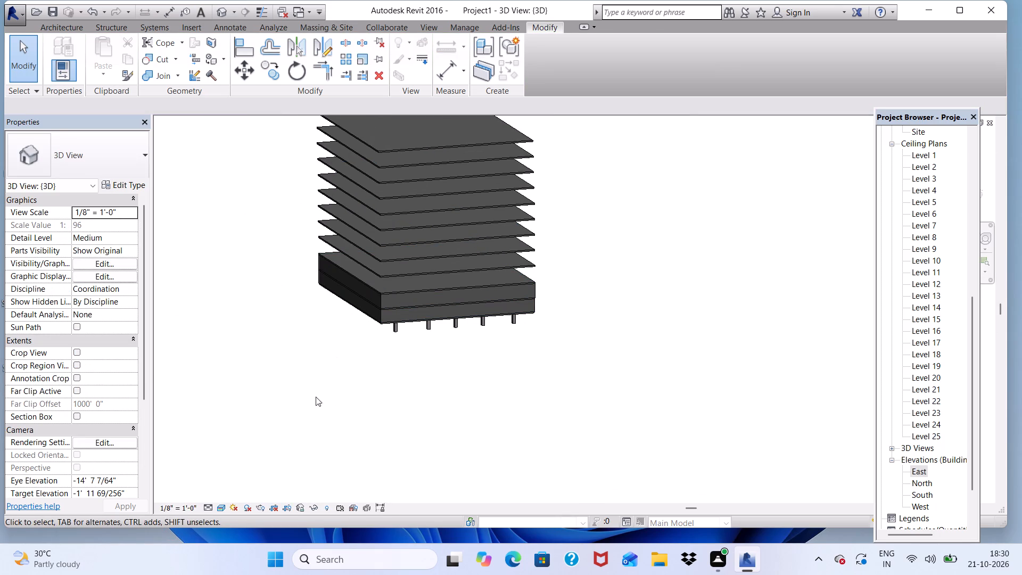
scroll(309, 410, "up", 1)
middle_click_drag(306, 419, 469, 393, "shift")
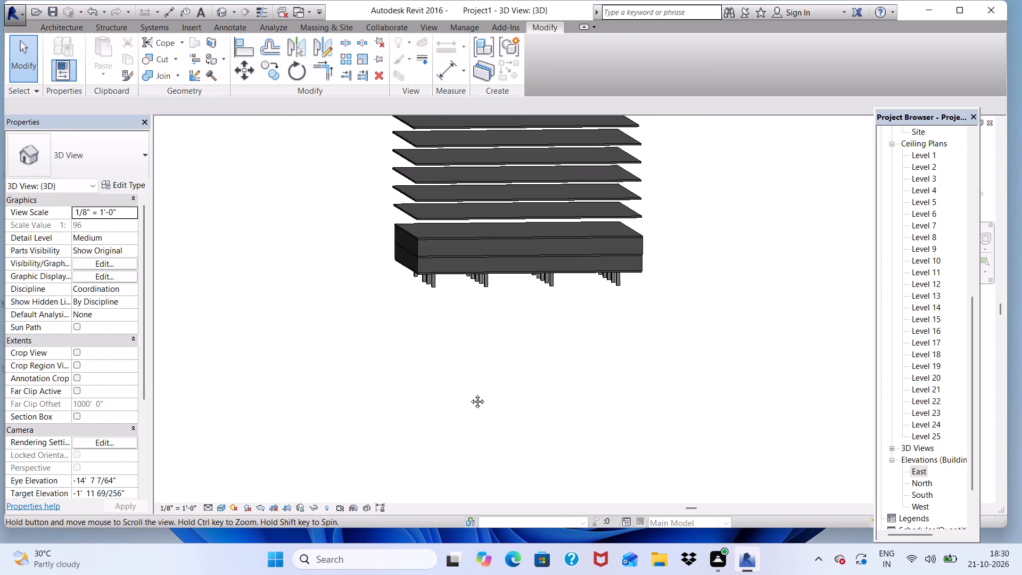
middle_click_drag(469, 393, 160, 438, "shift")
scroll(280, 248, "up", 4)
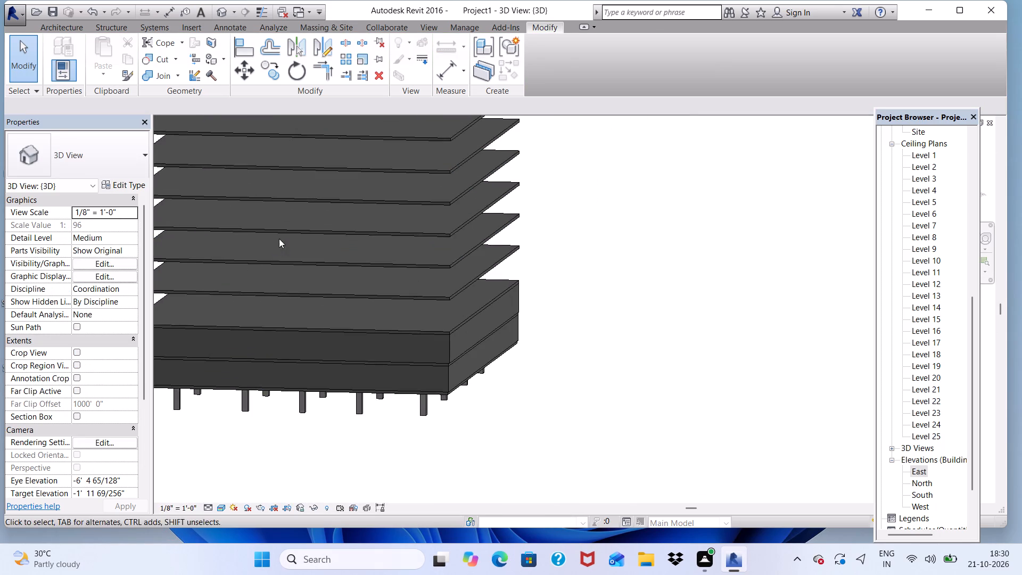
scroll(314, 352, "up", 4)
scroll(287, 330, "down", 1)
left_click(287, 330)
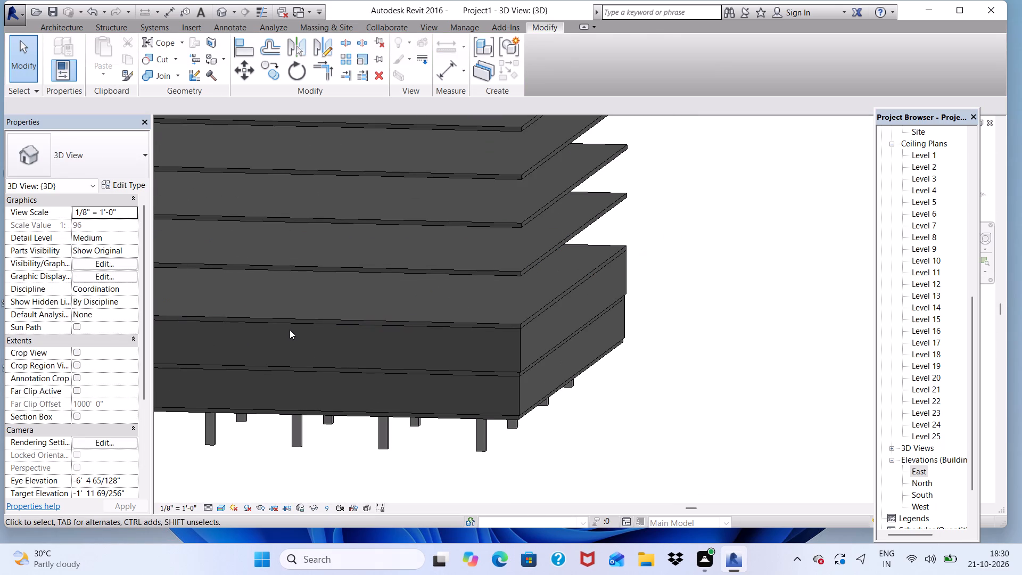
left_click(290, 329)
left_click_drag(276, 319, 291, 167)
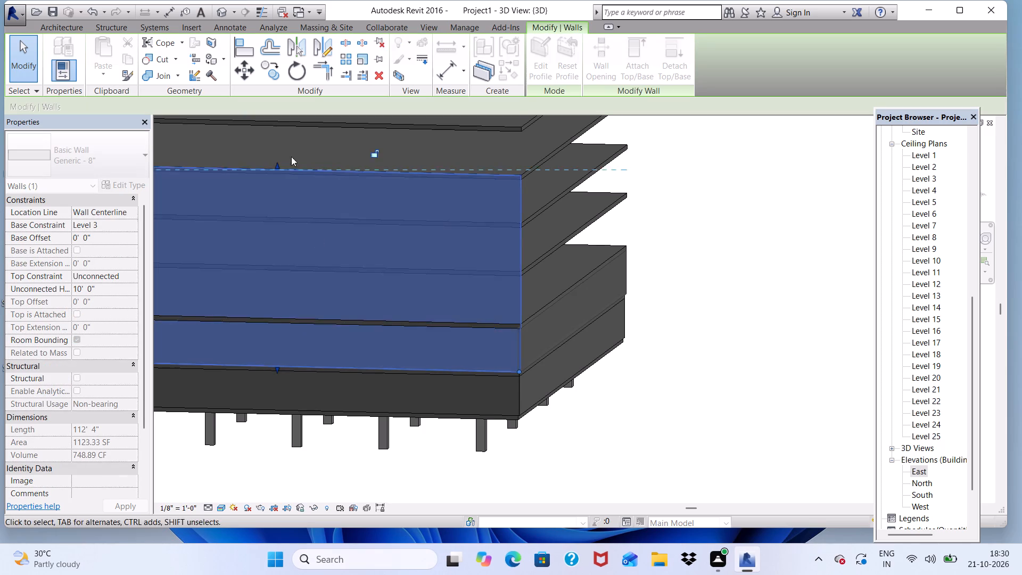
Stretch the same wall's top up to the topmost floor slab, at an unconnected height of 110' 9 63/128".
scroll(304, 207, "down", 16)
scroll(415, 322, "up", 6)
scroll(469, 315, "up", 4)
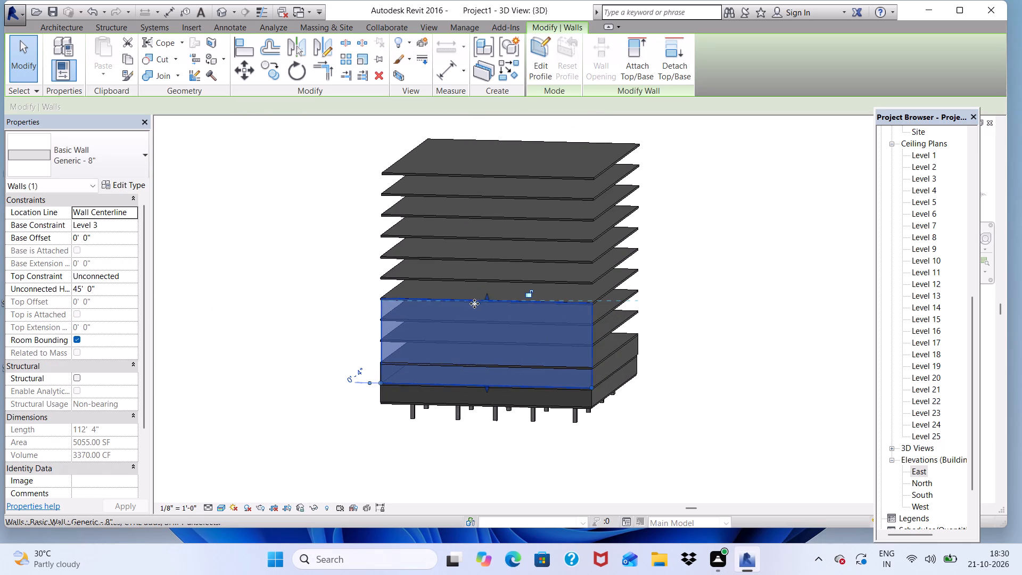
left_click_drag(481, 301, 485, 194)
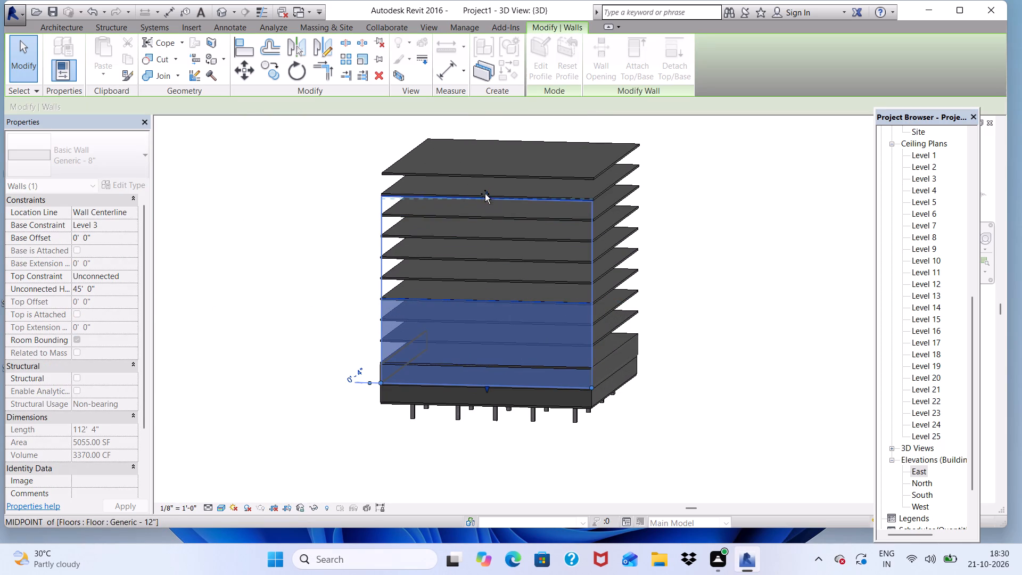
left_click_drag(485, 194, 485, 177)
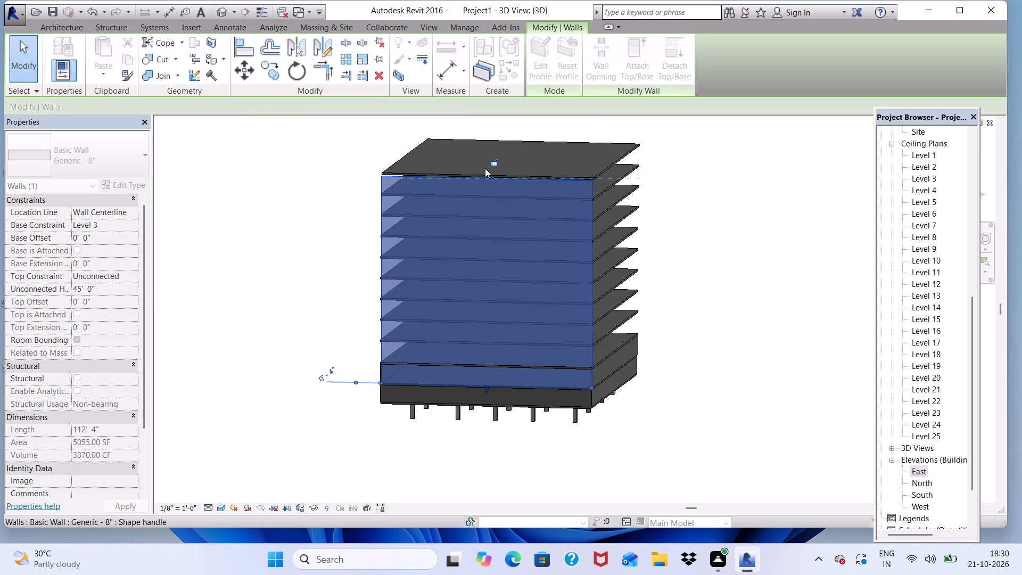
scroll(485, 168, "up", 6)
left_click(487, 180)
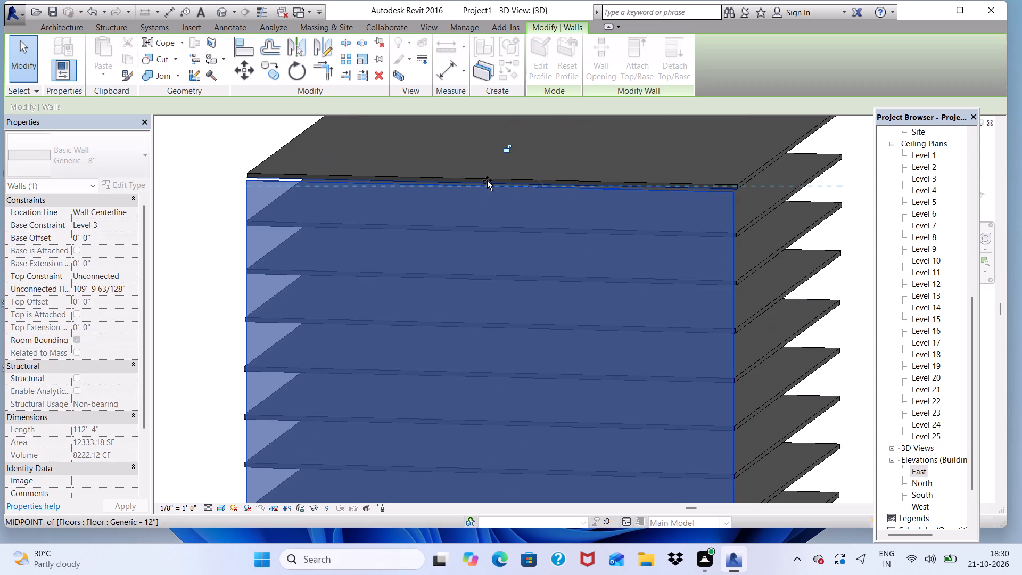
triple_click(489, 182)
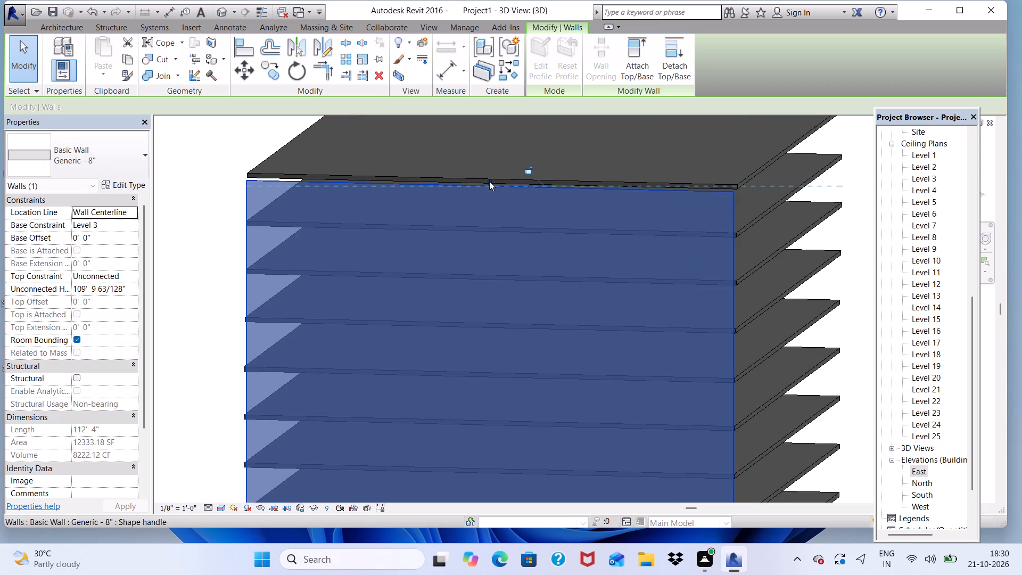
double_click(490, 179)
scroll(442, 200, "down", 8)
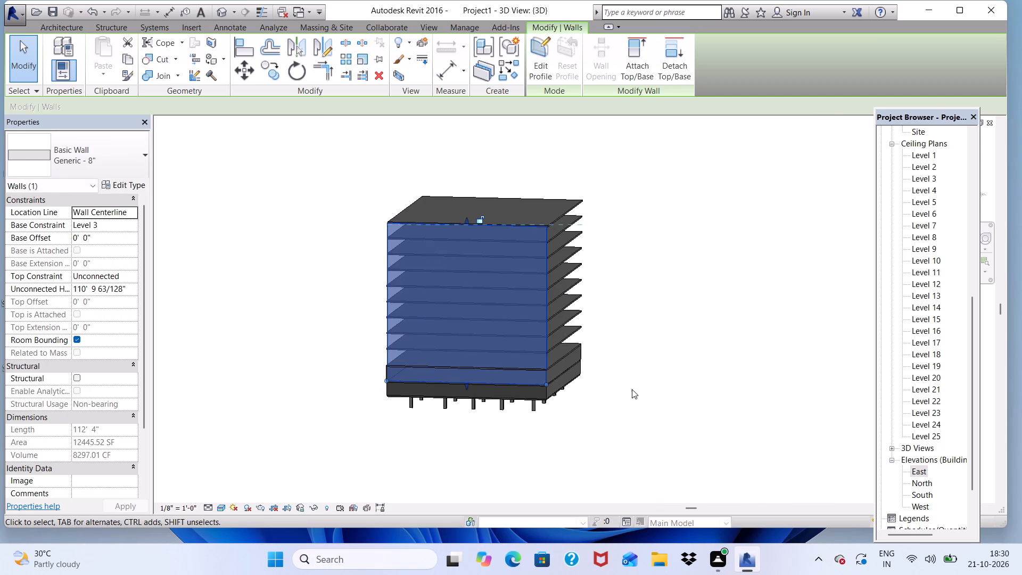
left_click(652, 380)
Stretch the adjacent 136' 4" long Level 3 wall up to the underside of the topmost slab, at an unconnected height of 109' 9 63/128".
scroll(635, 380, "down", 2)
middle_click_drag(632, 405, 442, 451)
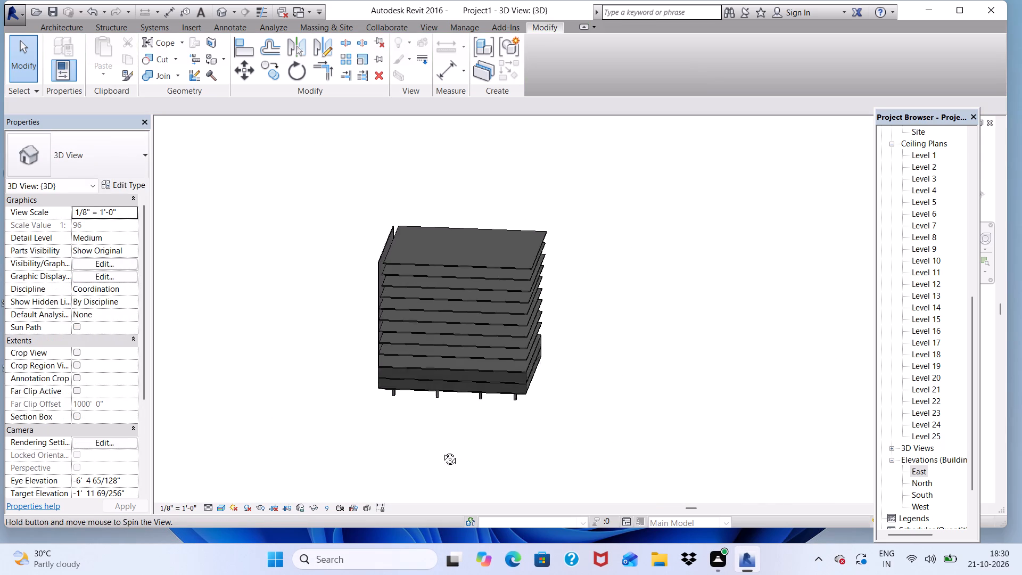
middle_click_drag(442, 451, 380, 384)
scroll(366, 349, "up", 5)
scroll(457, 367, "up", 4)
left_click(453, 366)
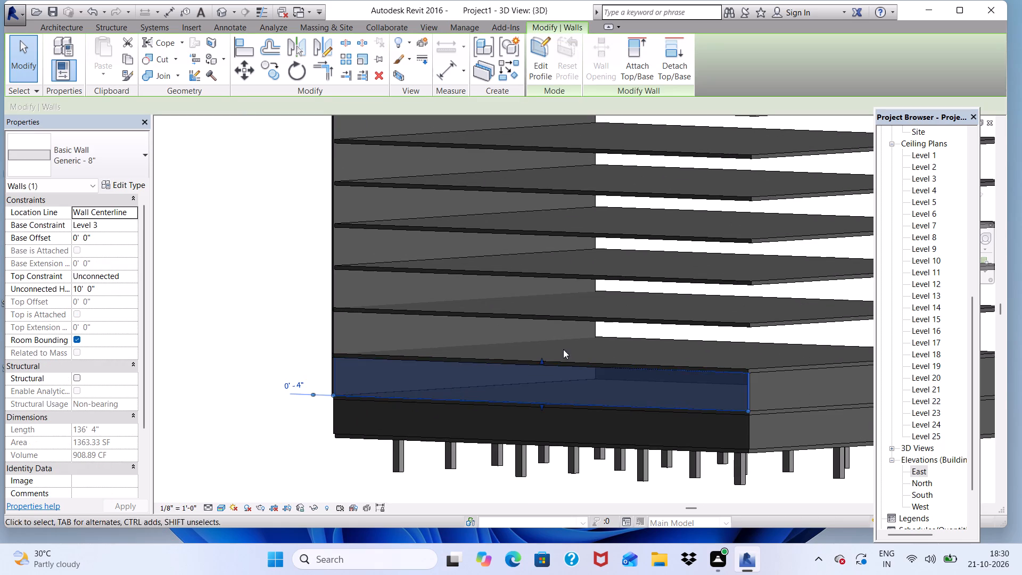
left_click_drag(541, 361, 531, 207)
scroll(518, 285, "down", 3)
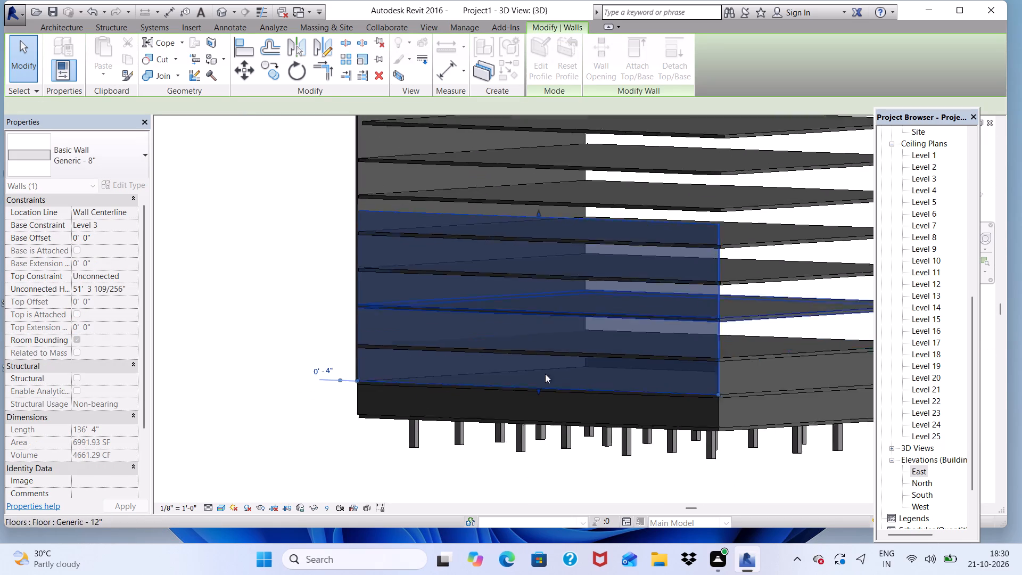
scroll(545, 374, "down", 8)
scroll(526, 291, "up", 5)
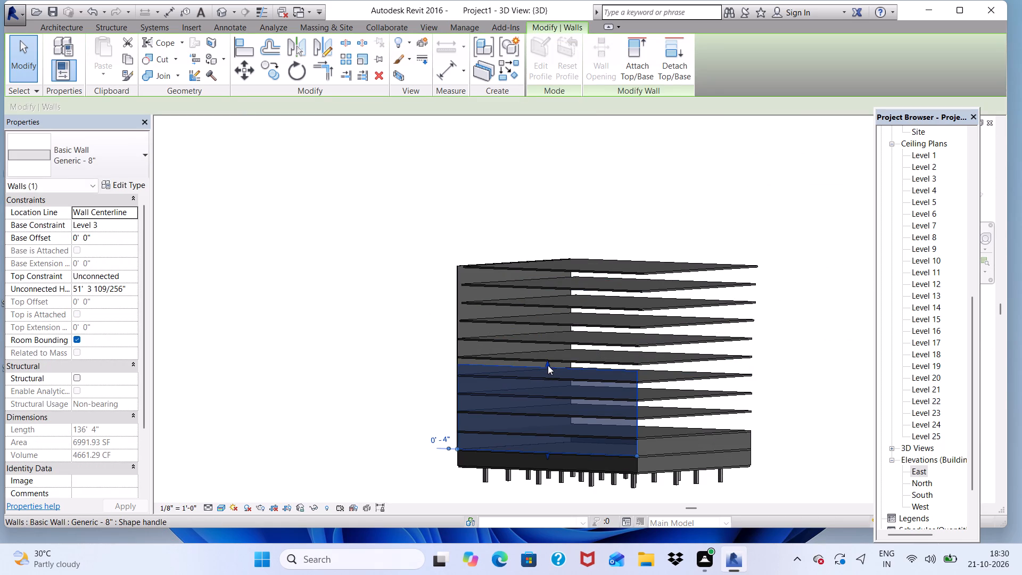
left_click_drag(548, 365, 546, 272)
left_click(546, 272)
scroll(514, 308, "down", 2)
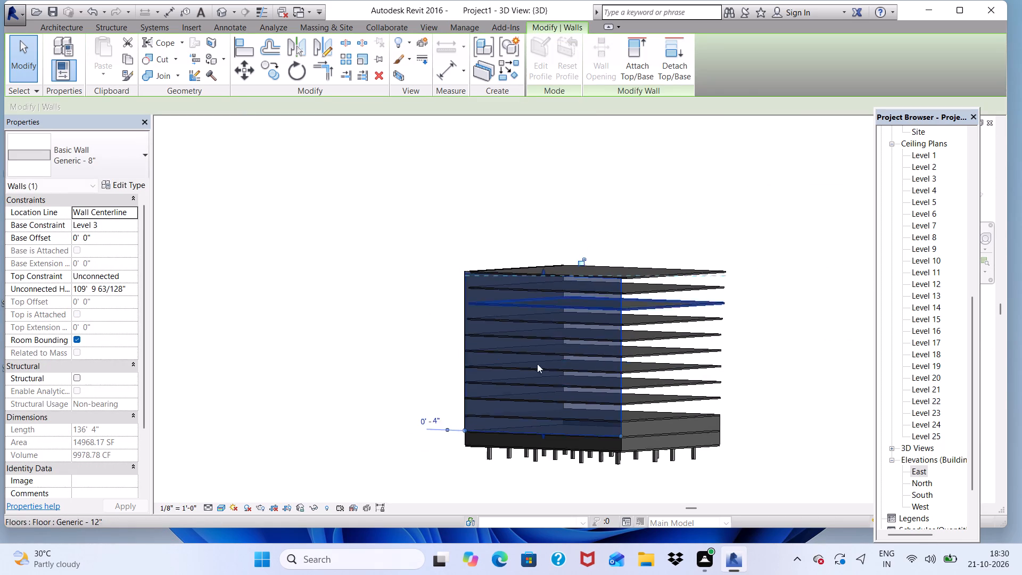
Stretch the top of the remaining 112' 4" long Level 3 wall up to the topmost slab's underside, at an unconnected height of 109' 9 63/128".
scroll(537, 364, "down", 1)
left_click(721, 408)
middle_click_drag(721, 409, 721, 412)
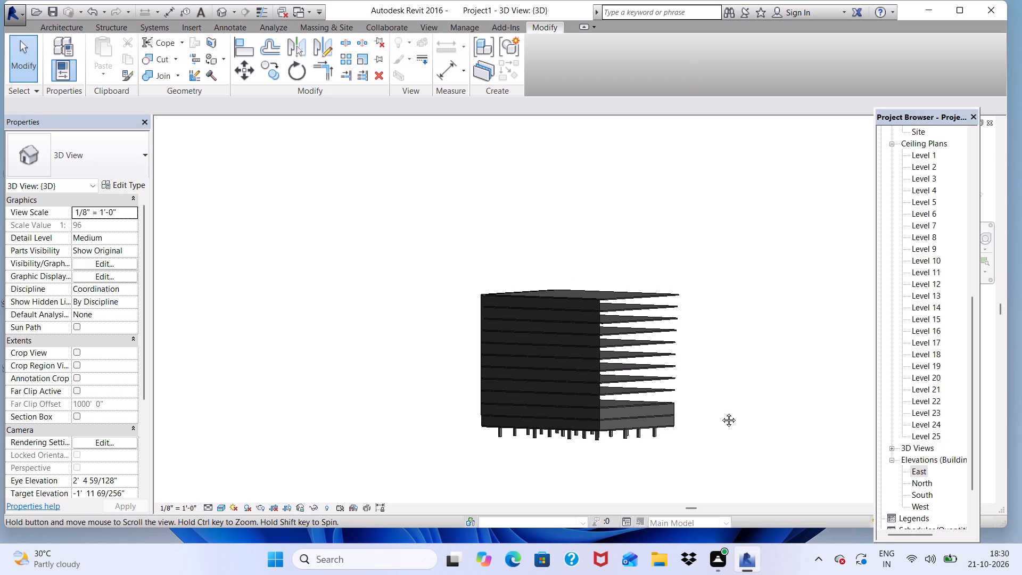
middle_click_drag(721, 412, 508, 450)
middle_click_drag(518, 420, 513, 441, "shift")
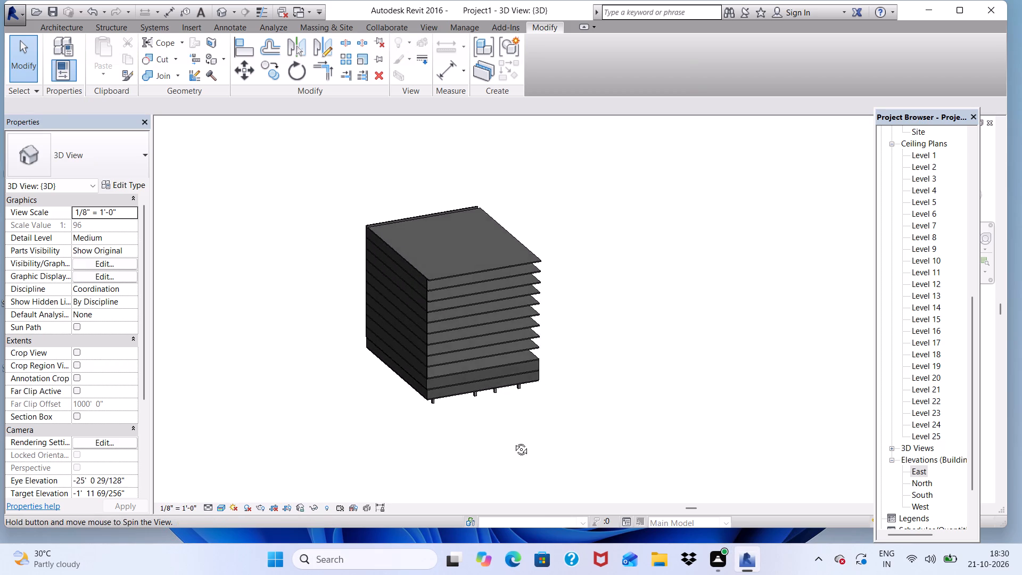
middle_click_drag(513, 441, 439, 350, "shift")
scroll(436, 300, "up", 5, "shift")
scroll(429, 372, "up", 8)
left_click(427, 365)
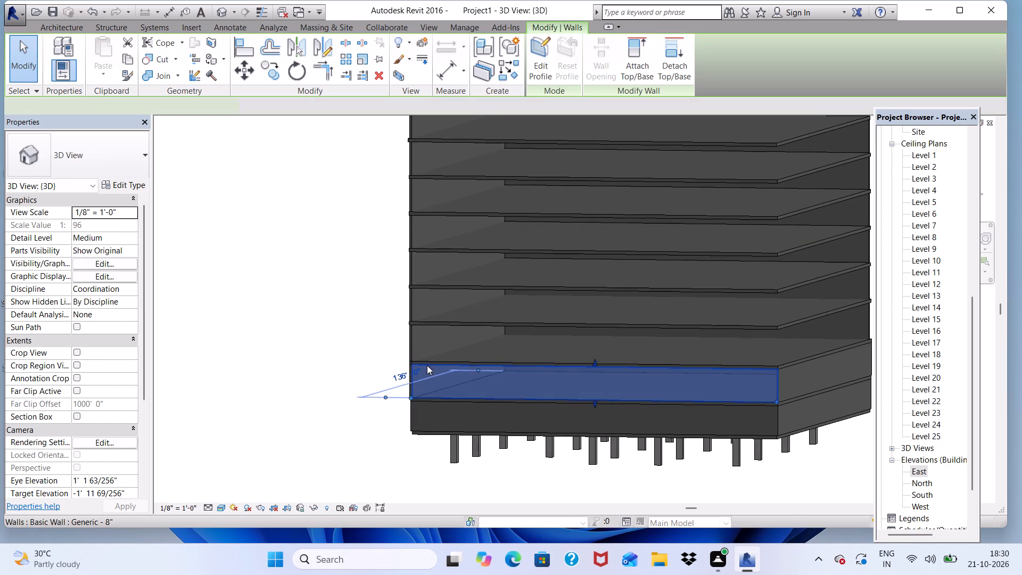
left_click_drag(596, 363, 591, 212)
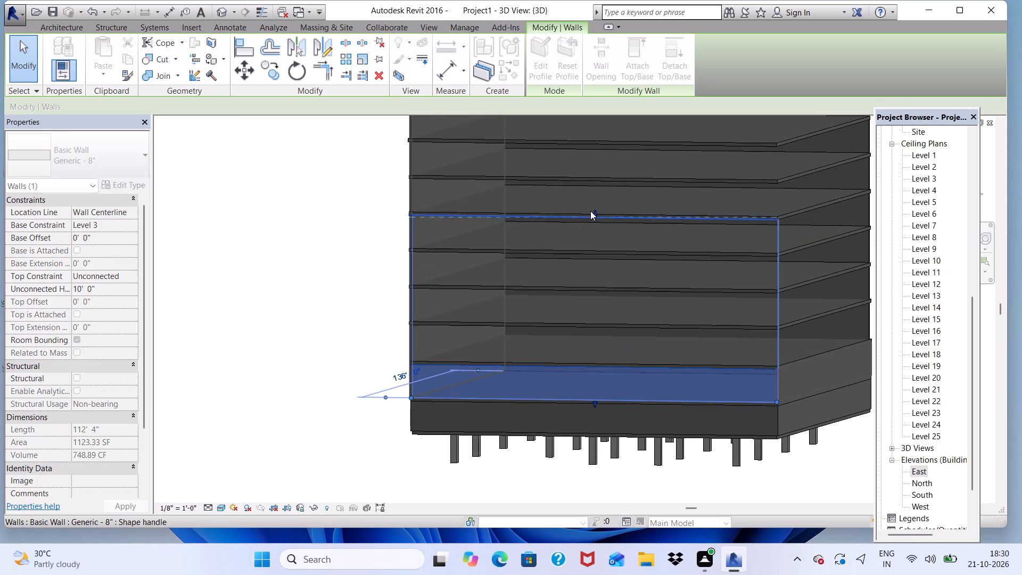
scroll(590, 245, "down", 10)
scroll(622, 284, "up", 7)
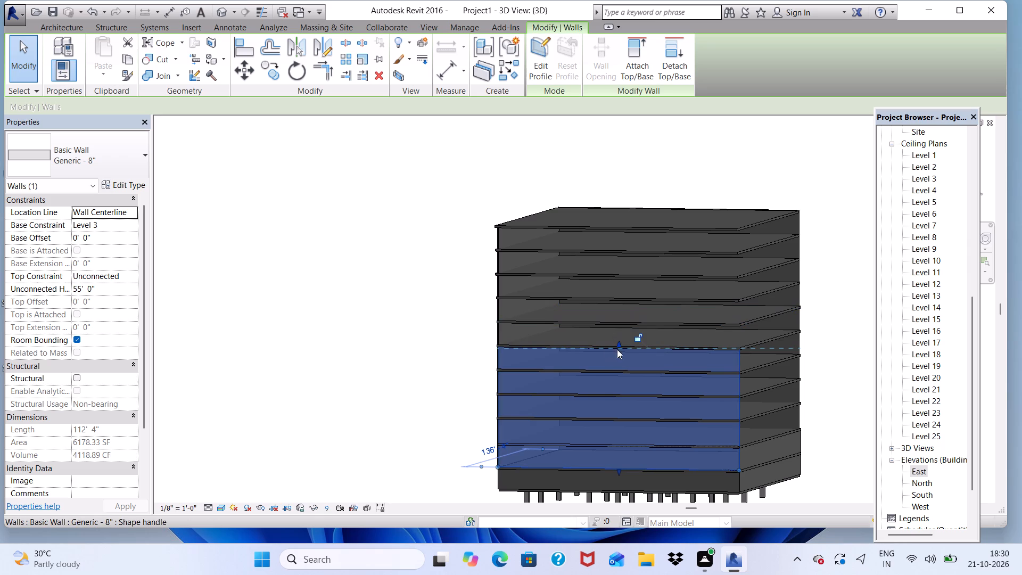
left_click_drag(619, 346, 604, 236)
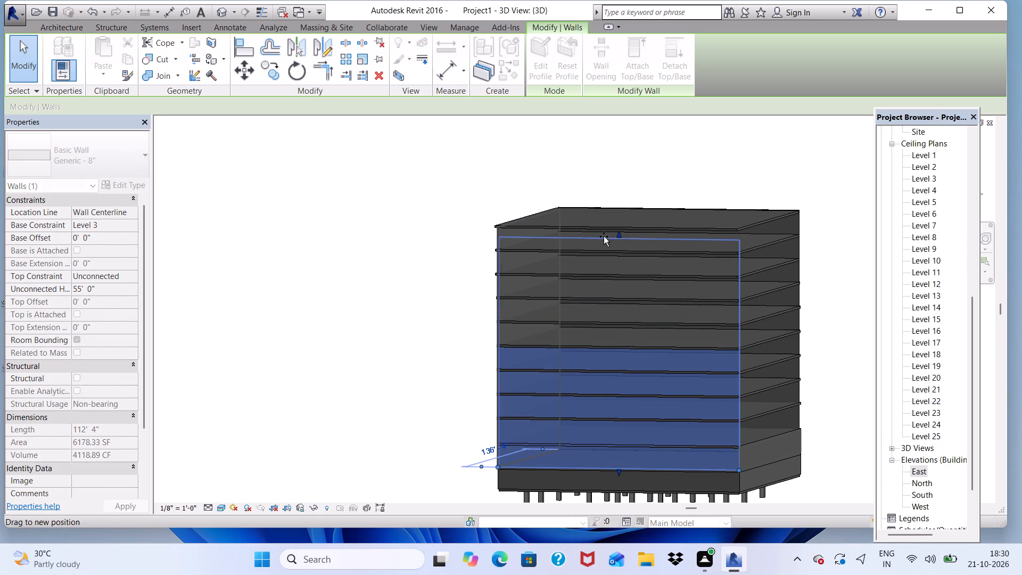
left_click_drag(604, 236, 598, 224)
left_click(598, 224)
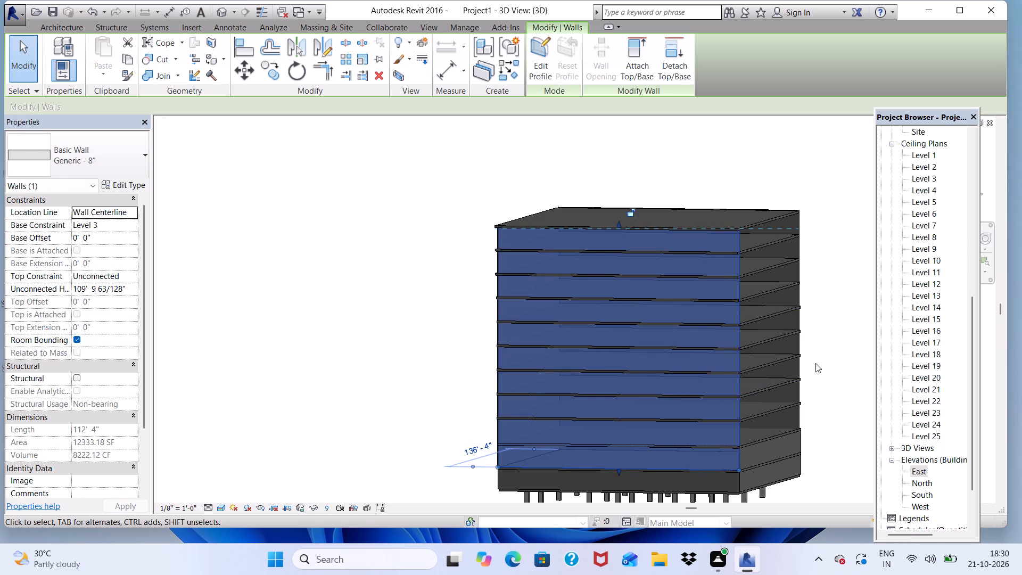
left_click(818, 362)
Stretch the top of the remaining 136' 4" long Level 3 wall up to the topmost slab's underside, at an unconnected height of 109' 9 63/128".
scroll(774, 414, "down", 2)
middle_click_drag(755, 485, 598, 475)
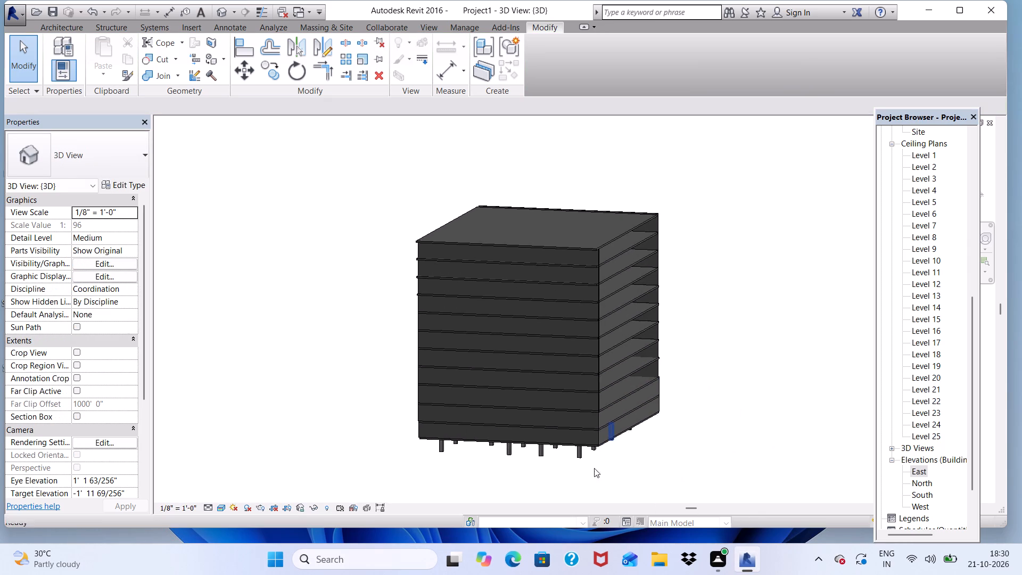
middle_click_drag(606, 419, 476, 393, "shift")
scroll(549, 401, "up", 5)
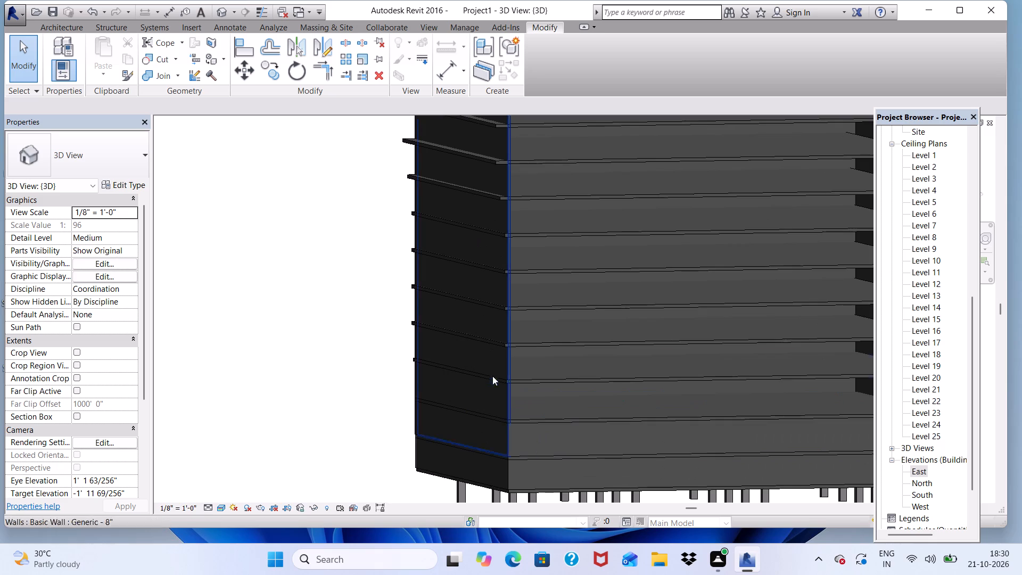
scroll(491, 373, "down", 5)
scroll(518, 250, "up", 6)
scroll(407, 274, "down", 1)
scroll(482, 214, "down", 5)
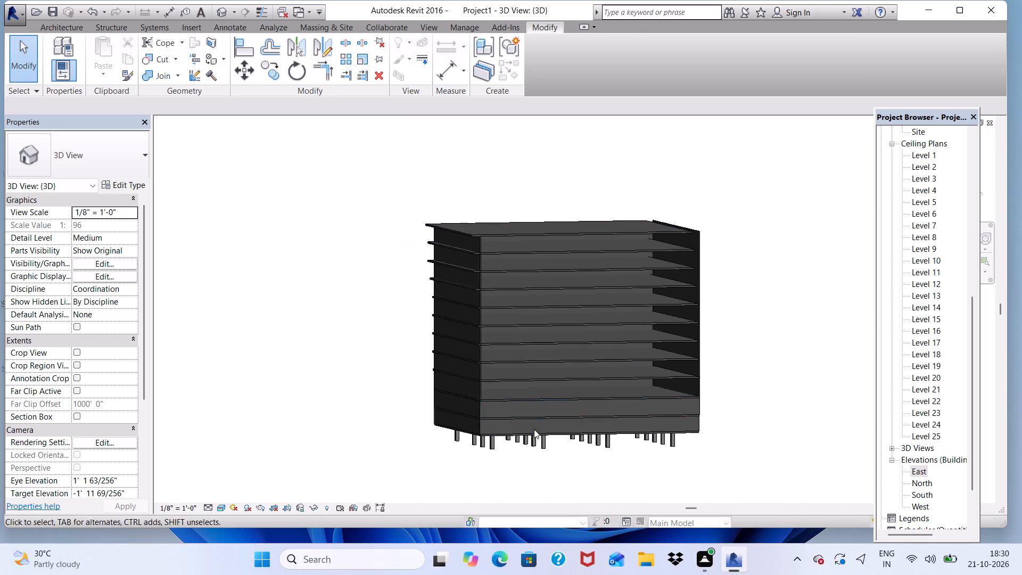
middle_click_drag(534, 430, 447, 521)
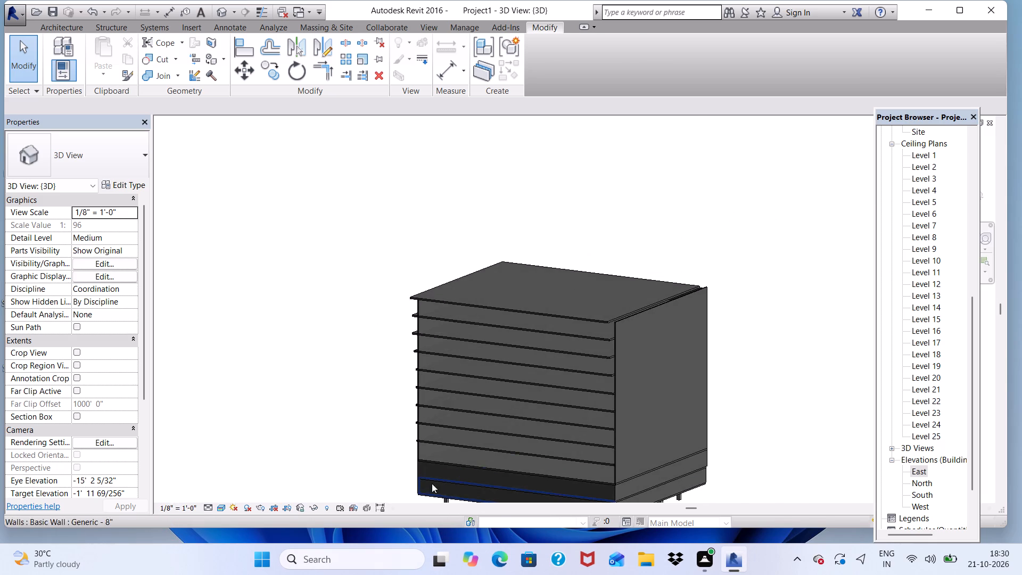
scroll(432, 478, "up", 5)
left_click(430, 453)
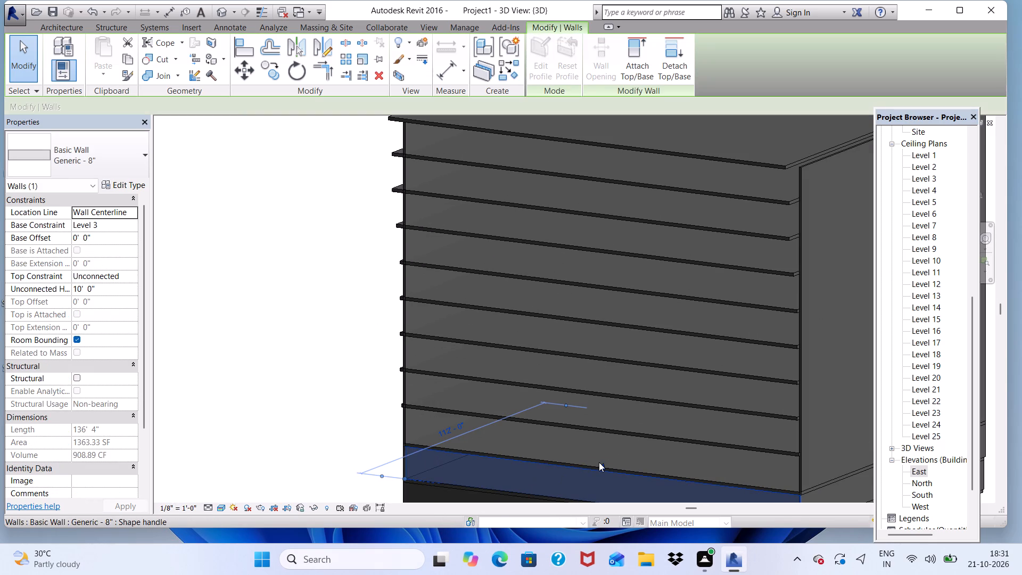
left_click_drag(599, 463, 552, 153)
left_click(552, 153)
scroll(555, 203, "down", 6)
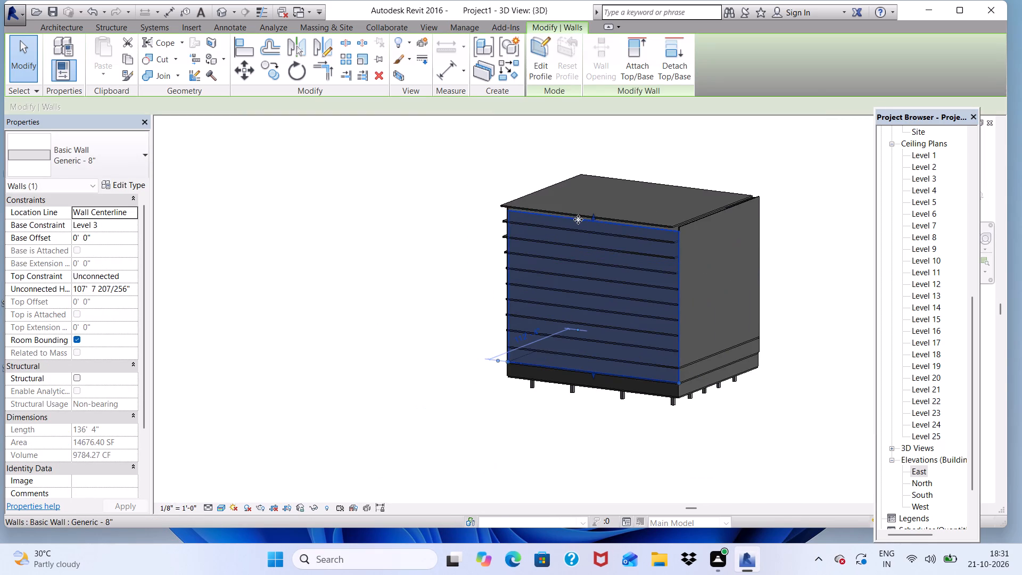
scroll(582, 224, "up", 6)
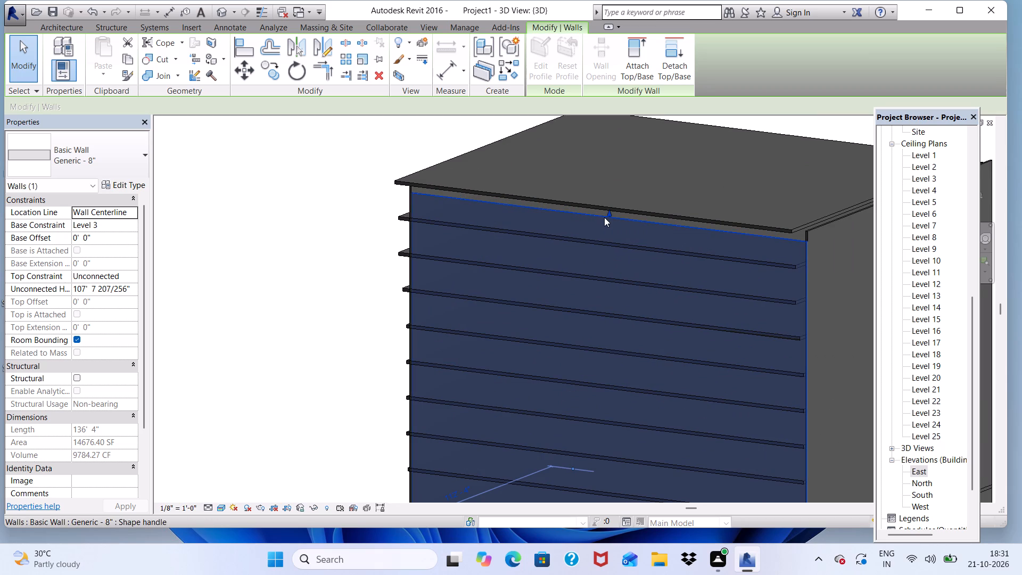
left_click_drag(604, 217, 604, 212)
left_click(604, 212)
scroll(574, 238, "down", 5)
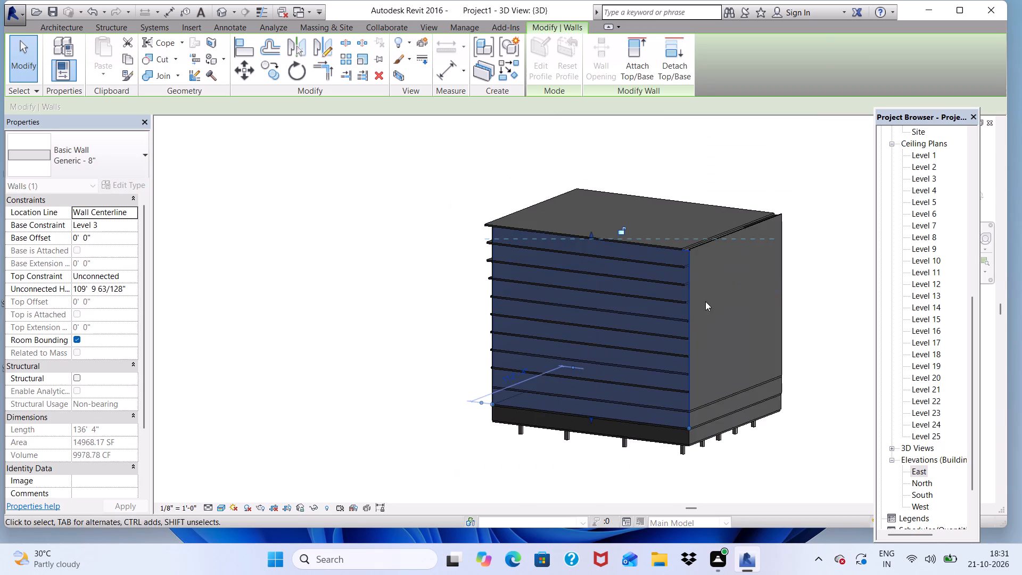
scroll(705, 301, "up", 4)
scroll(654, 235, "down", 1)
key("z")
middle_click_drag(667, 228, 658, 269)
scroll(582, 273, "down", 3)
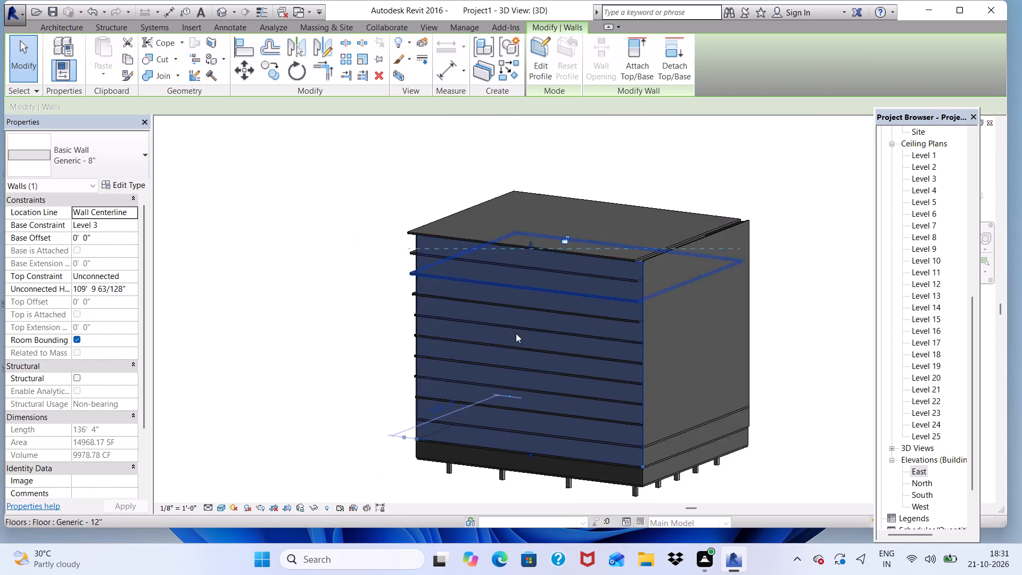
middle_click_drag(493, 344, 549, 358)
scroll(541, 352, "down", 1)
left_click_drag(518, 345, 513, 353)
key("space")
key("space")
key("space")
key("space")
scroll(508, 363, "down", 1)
Nudge the topmost Level 24 floor slab inward by a net seven increments, away from its overhang past the front wall face.
middle_click_drag(508, 364, 708, 426)
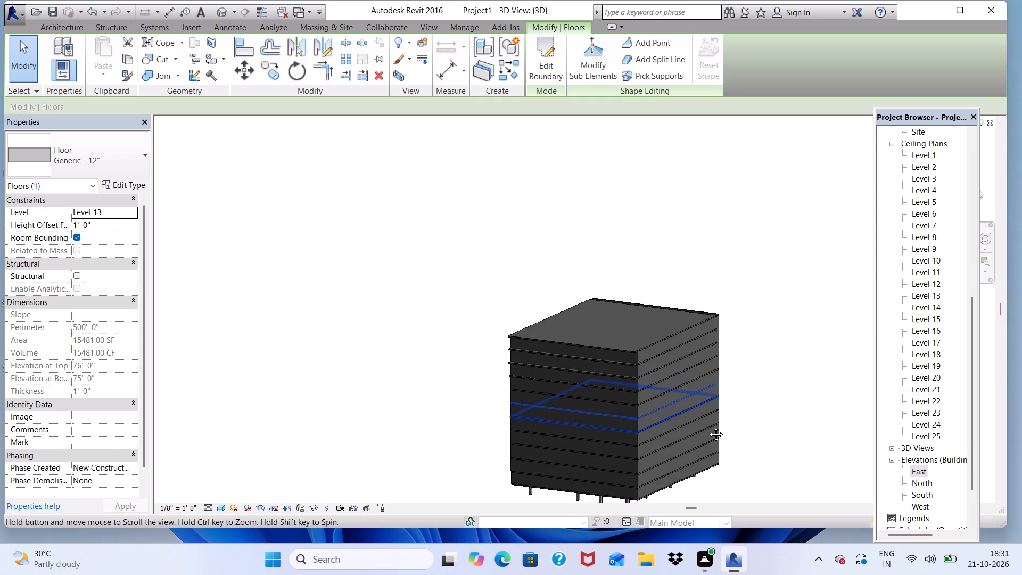
middle_click_drag(708, 426, 687, 447)
scroll(546, 367, "up", 5)
left_click(561, 371)
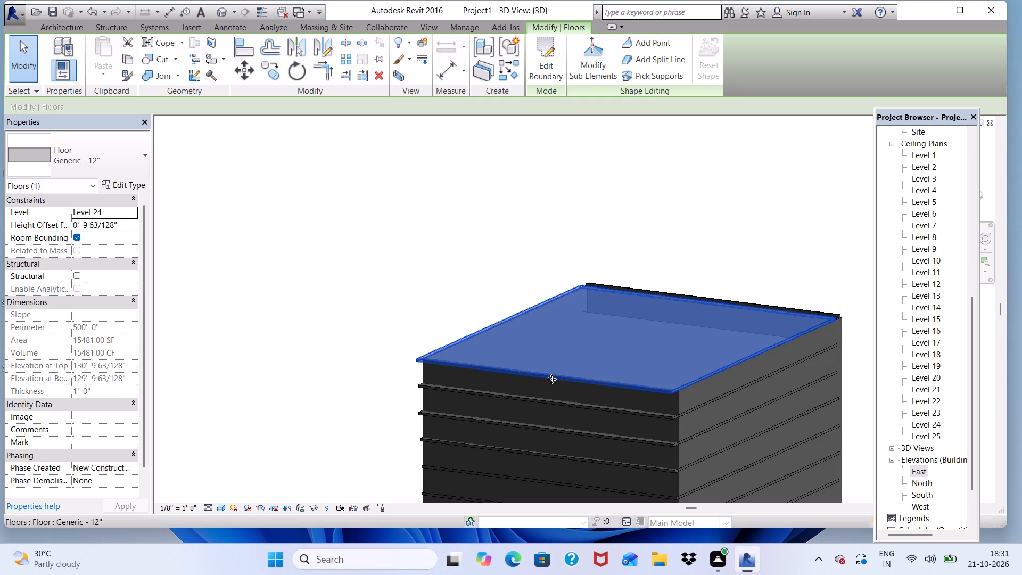
left_click(551, 379)
key("Up")
key("Down")
key("Up")
key("Up")
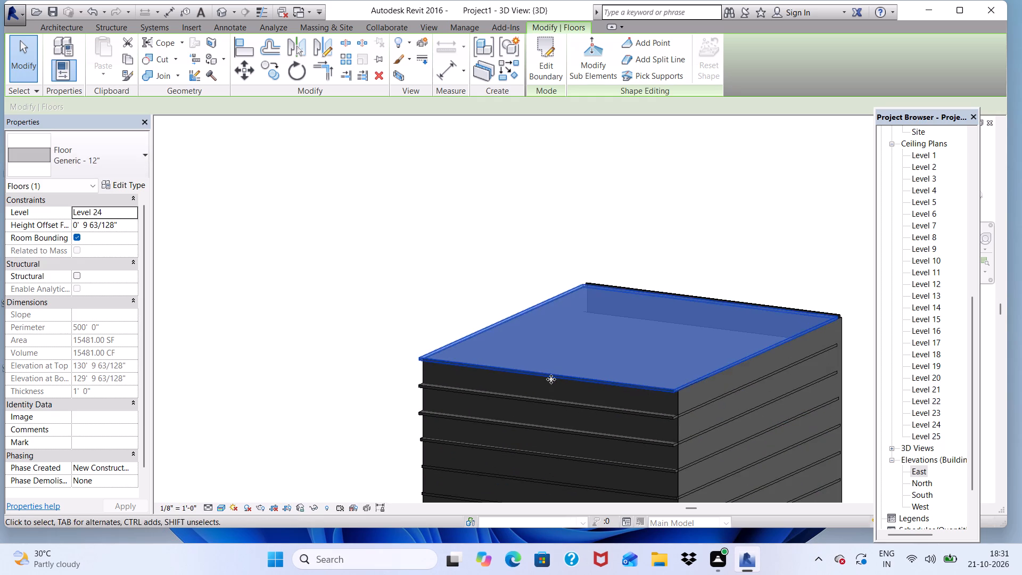
key("Up")
key("Up")
key("Up")
key("Up")
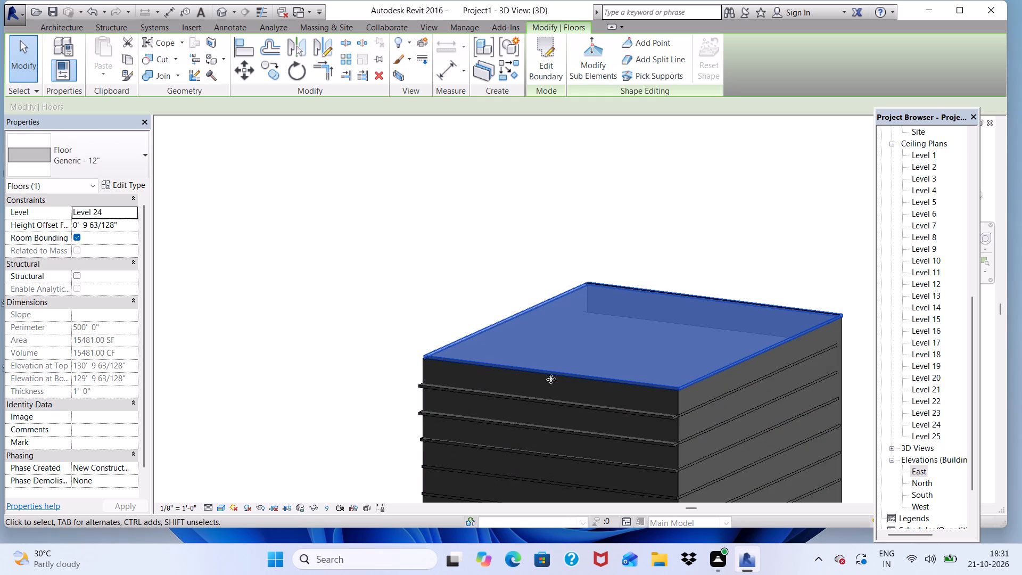
key("Up")
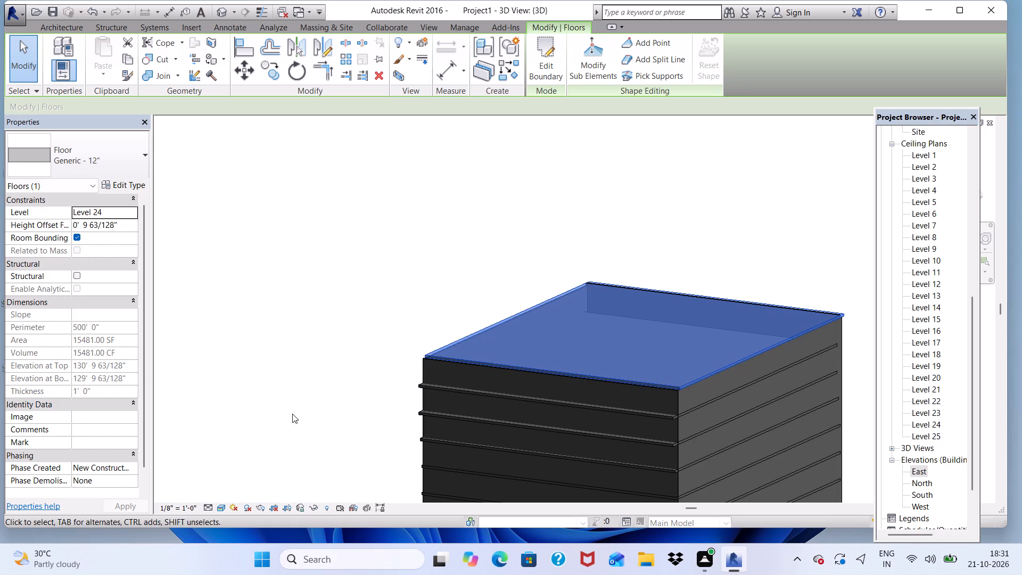
left_click(180, 389)
From the adjacent side of the building, nudge the Level 24 slab five increments inward to bring its edge flush with that wall.
scroll(453, 372, "down", 1)
middle_click_drag(456, 374, 635, 364, "shift")
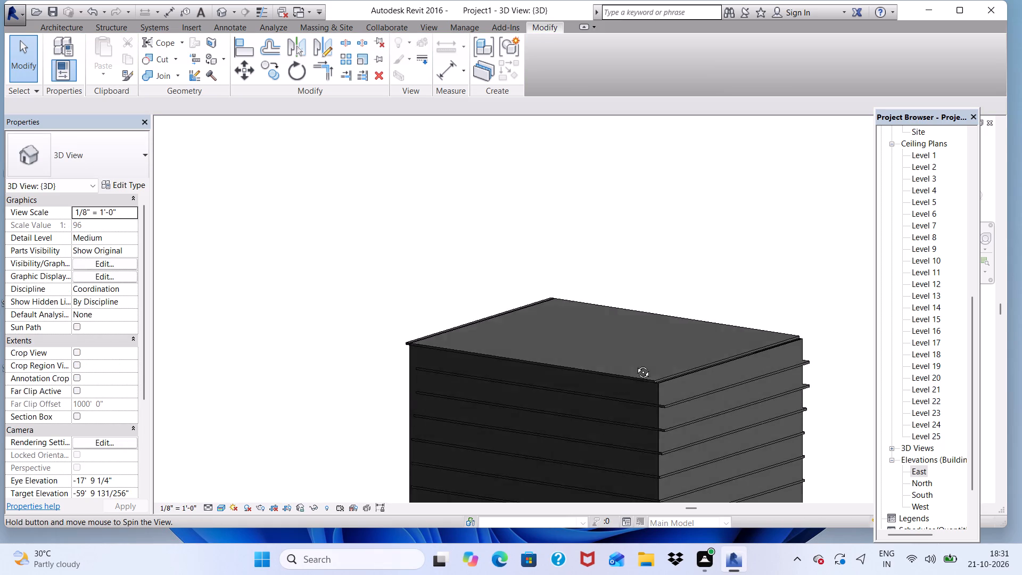
middle_click_drag(635, 364, 843, 431, "shift")
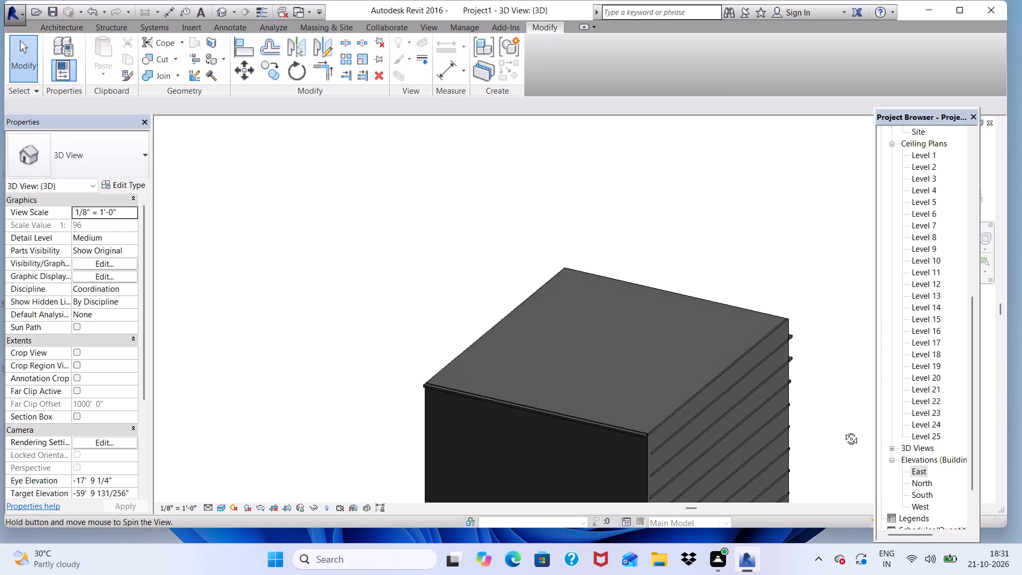
middle_click_drag(843, 431, 827, 431, "shift")
scroll(647, 443, "up", 6)
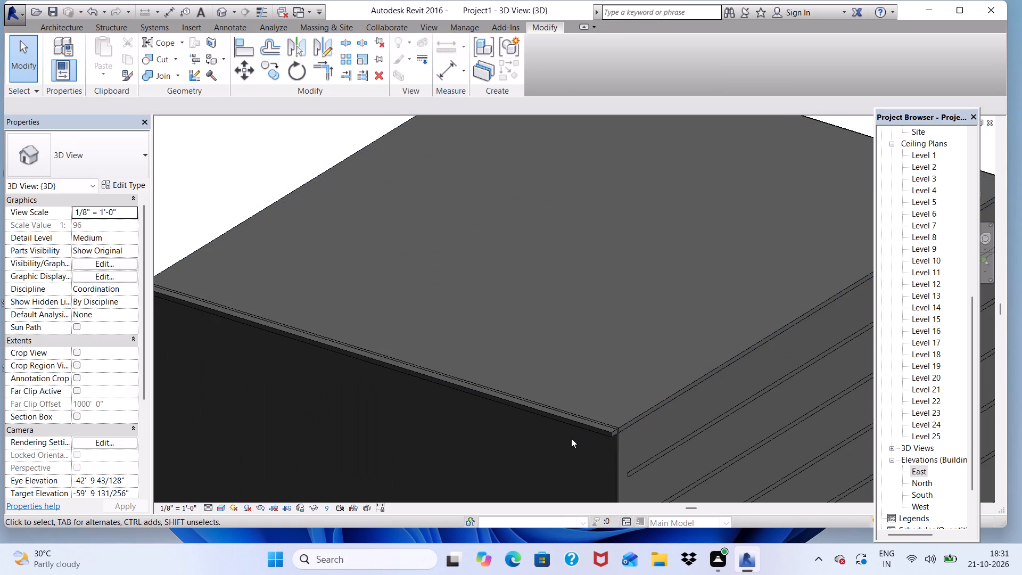
left_click(597, 428)
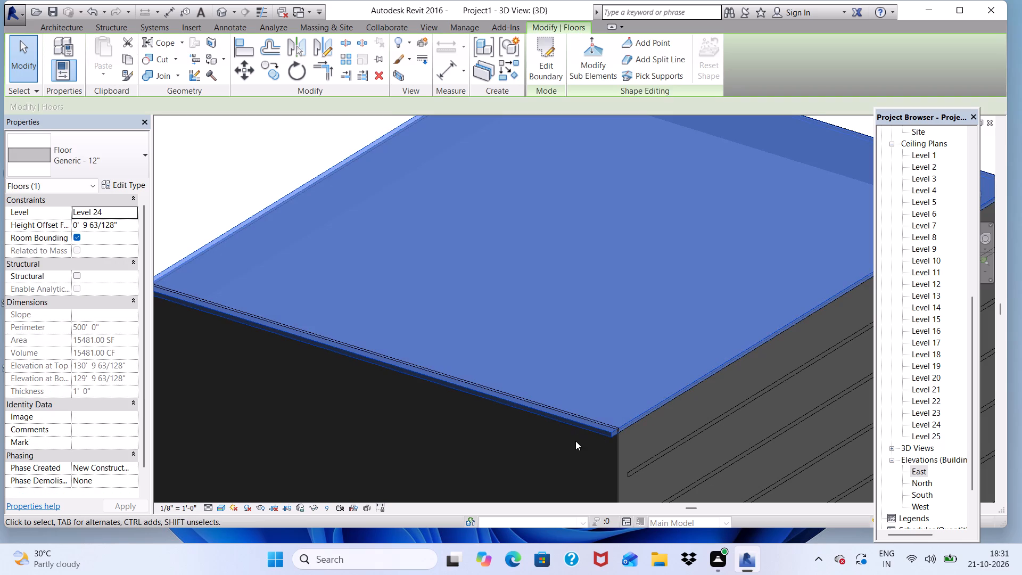
key("Up")
key("Up")
key("Up")
key("Up")
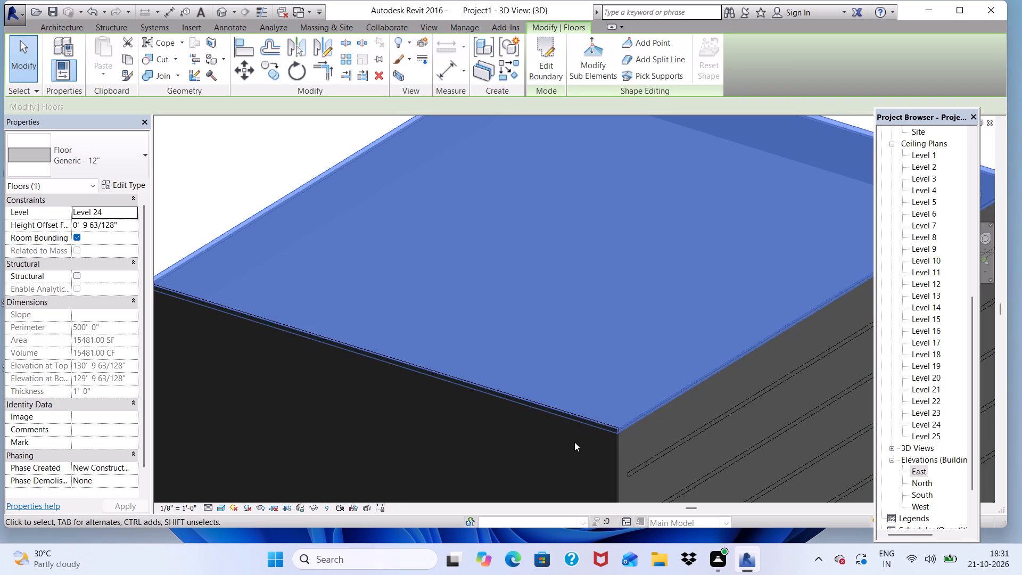
key("Up")
scroll(514, 454, "down", 4)
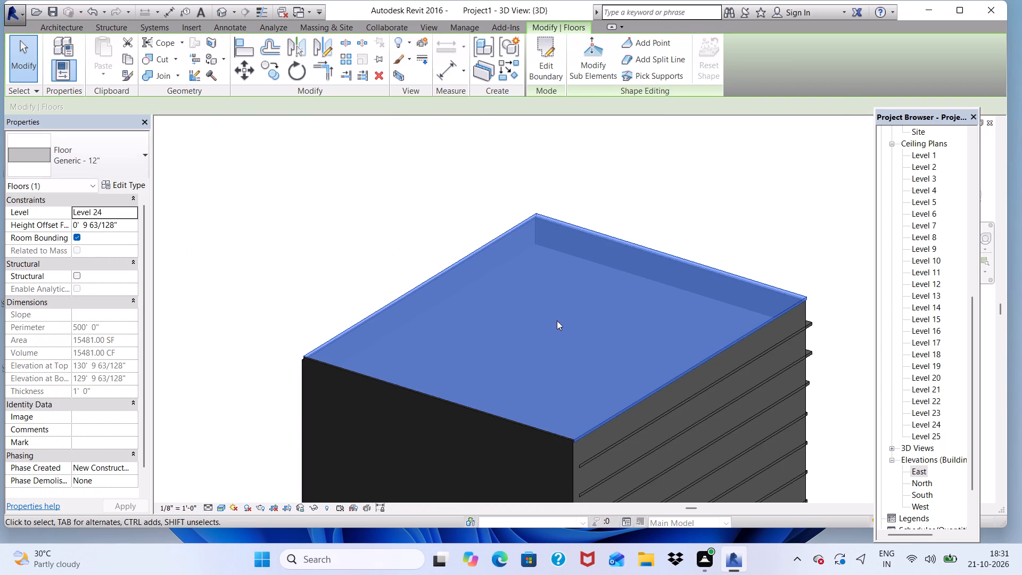
left_click(697, 208)
Nudge the overhanging Level 22 floor slab seven increments inward to align its edge with the perimeter wall face.
scroll(749, 356, "down", 2)
middle_click_drag(767, 397, 467, 381)
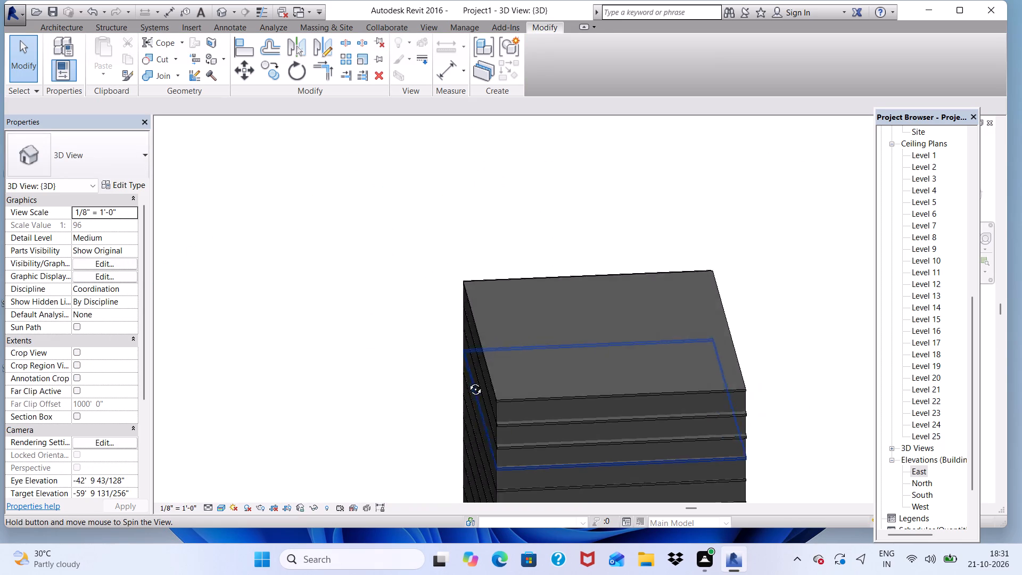
middle_click_drag(467, 381, 409, 319)
scroll(601, 422, "up", 4)
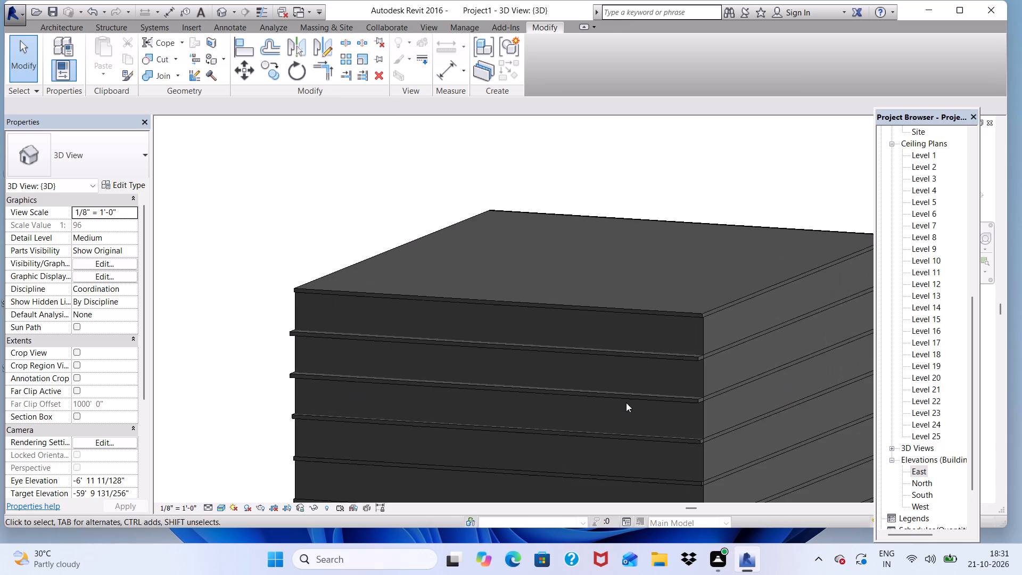
scroll(641, 341, "up", 3)
left_click(644, 359)
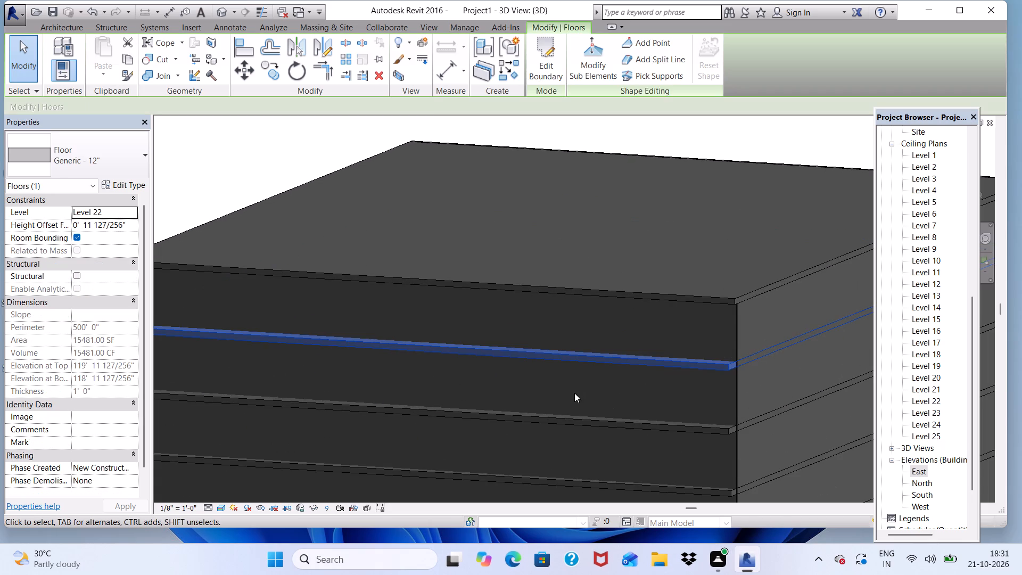
key("Up")
key("Up")
key("Up")
key("Up")
key("Up")
key("Up")
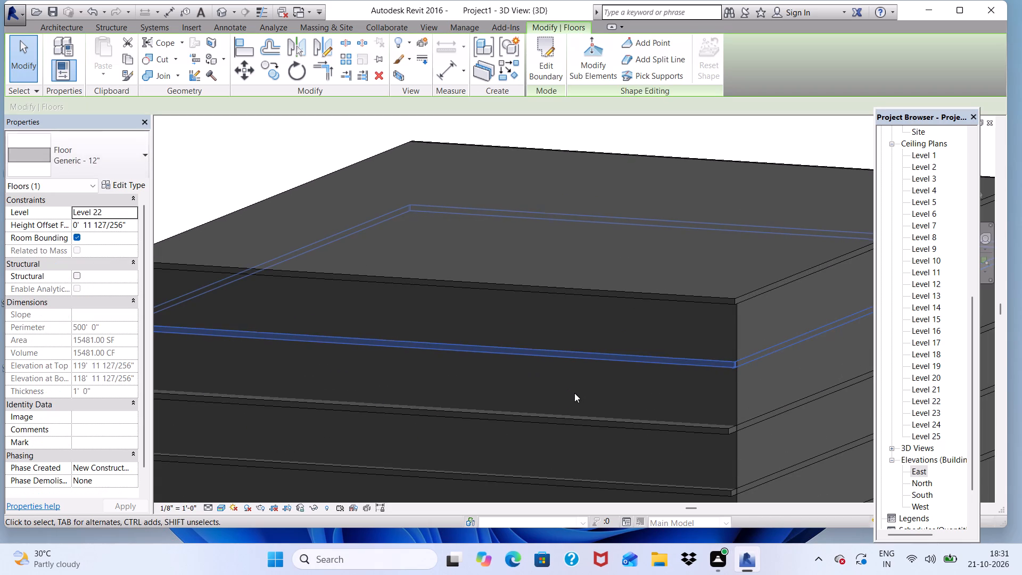
key("Up")
scroll(546, 446, "down", 4)
scroll(565, 306, "down", 1)
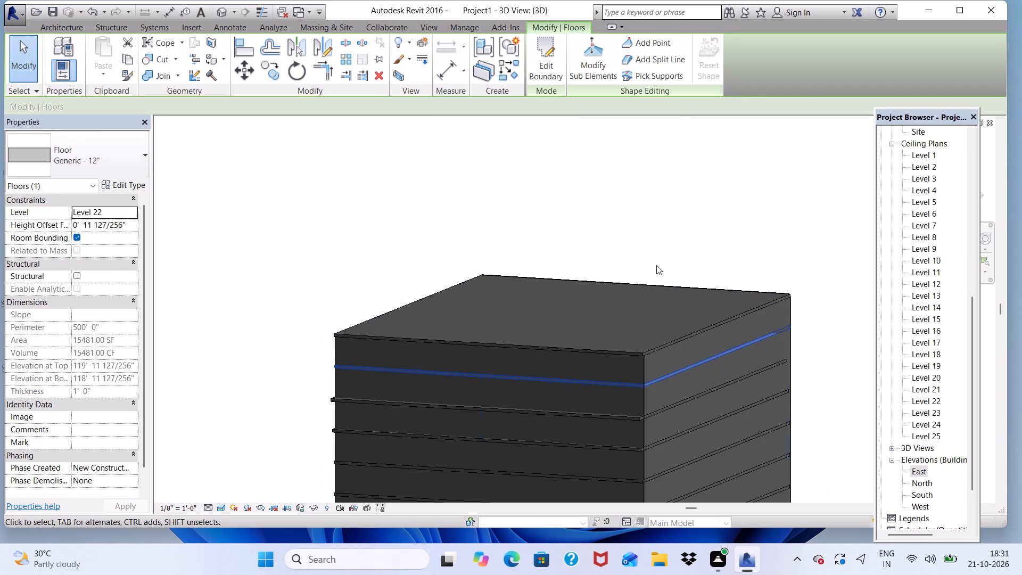
left_click(659, 252)
Nudge the overhanging Level 20 floor slab five increments inward toward the perimeter wall face.
scroll(571, 452, "up", 3)
left_click(580, 399)
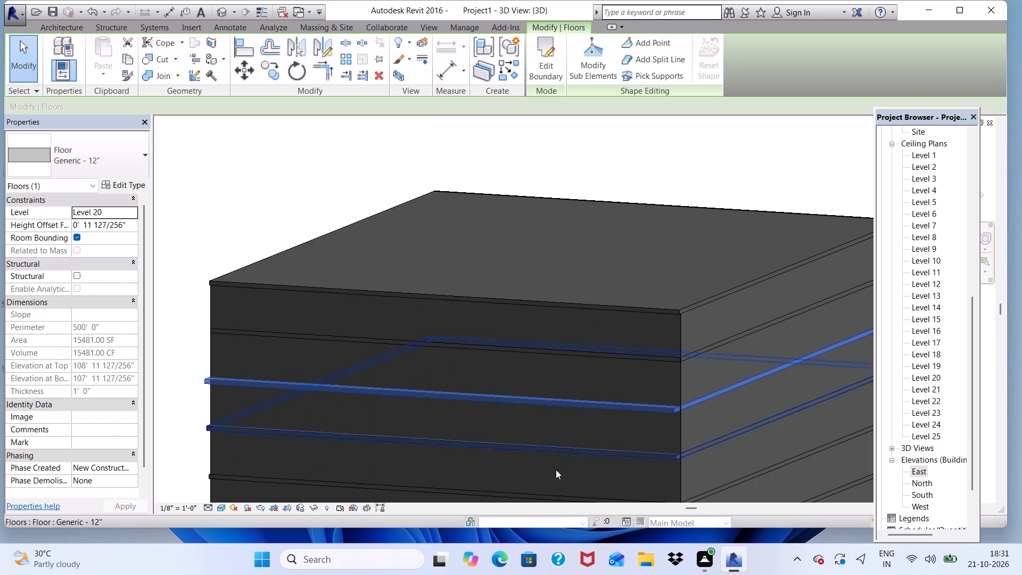
key("Up")
key("Up")
key("Up")
key("Up")
key("Up")
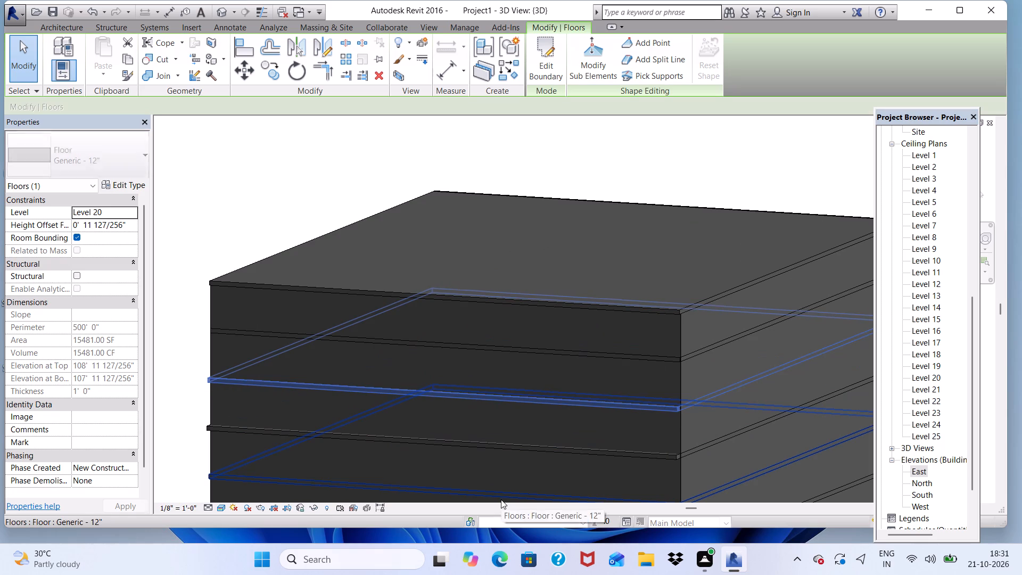
left_click(680, 167)
scroll(590, 292, "down", 2)
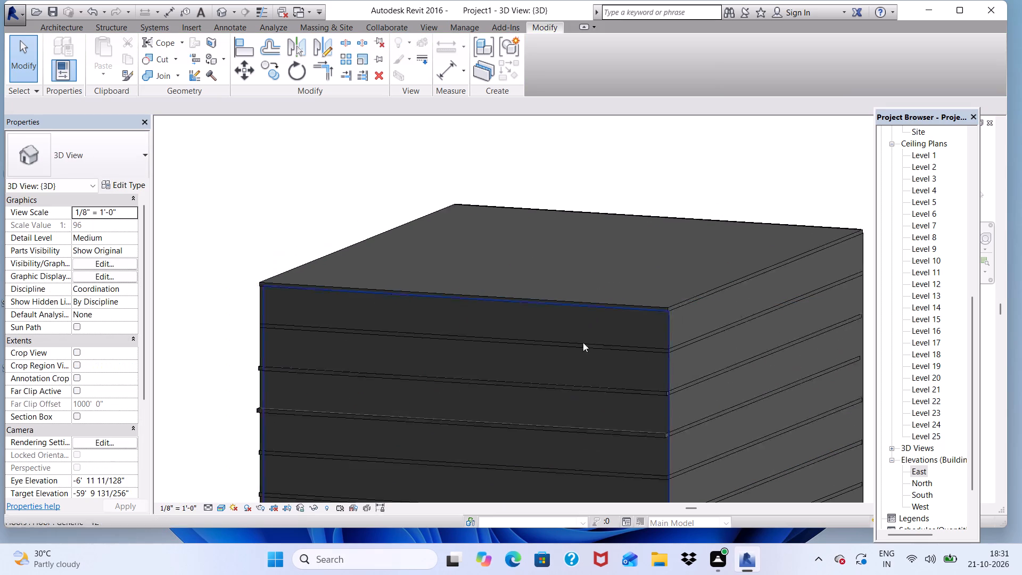
Nudge the overhanging Level 17 floor slab three increments inward to bring its edge to the perimeter wall face.
scroll(583, 342, "down", 3)
scroll(573, 401, "up", 5)
left_click(437, 398)
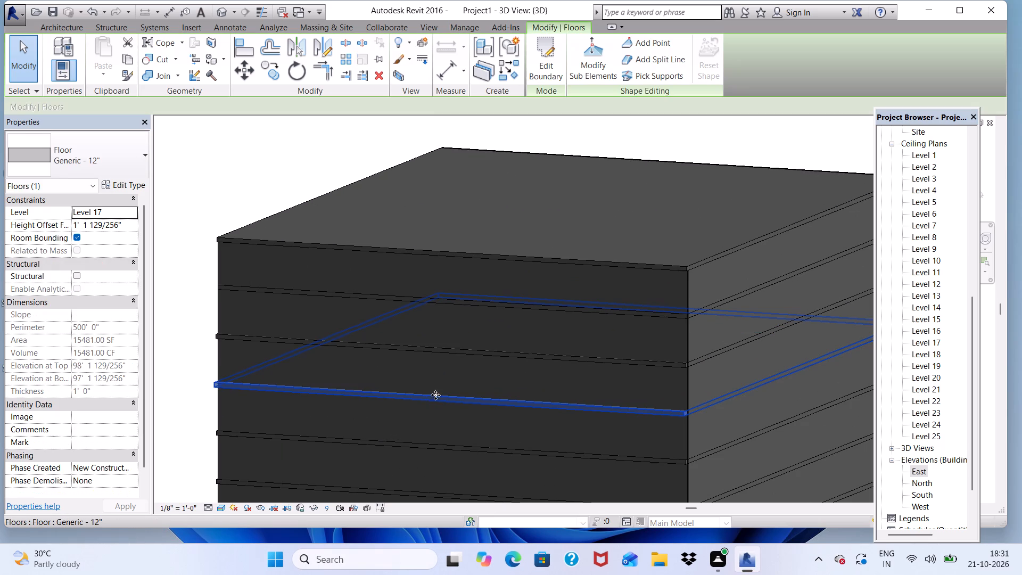
key("Up")
key("Up")
key("Up")
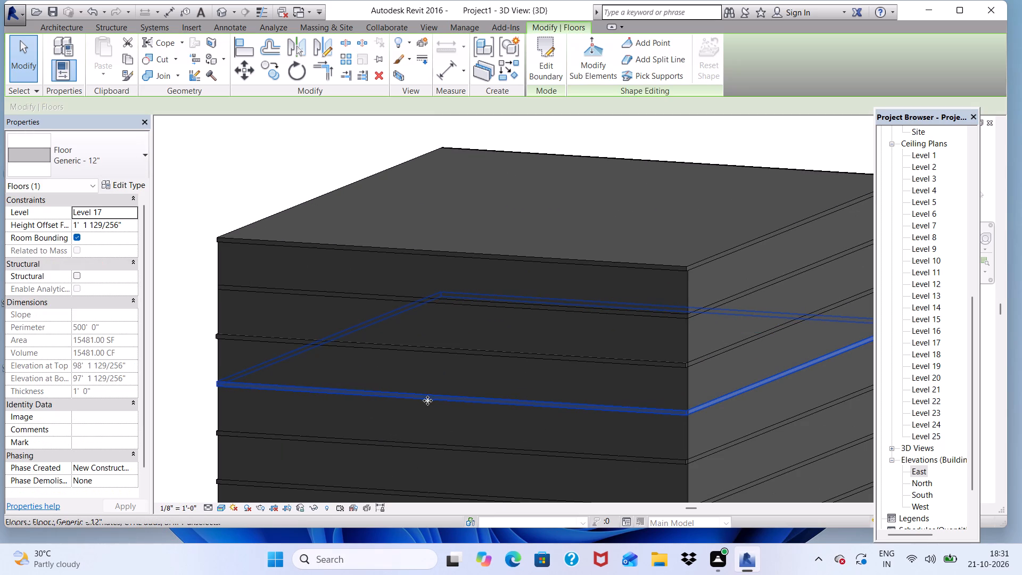
left_click(598, 127)
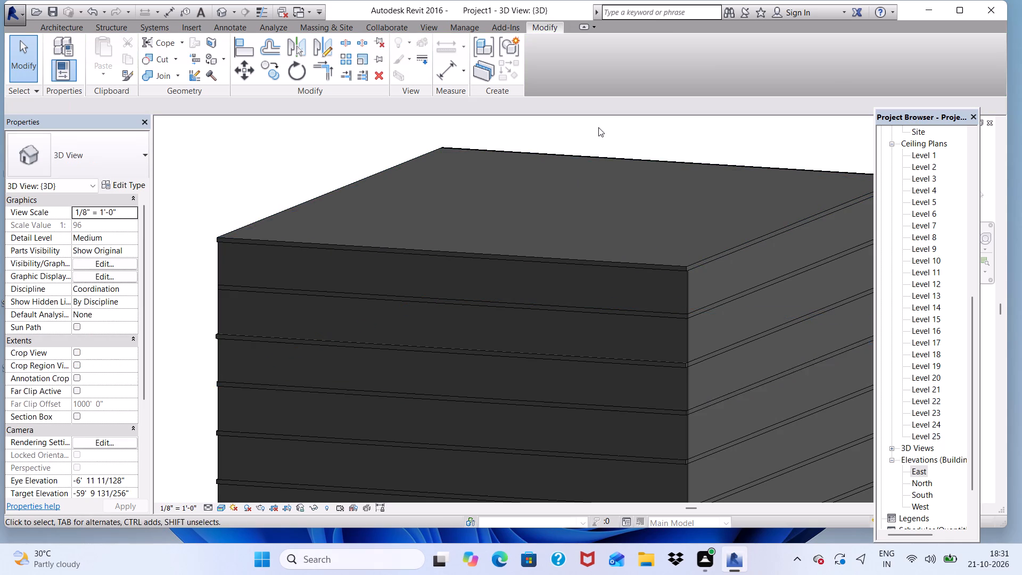
From the adjacent side, lower the Level 20 floor slab to a height offset of -0' 3 99/256" and nudge it three increments inward.
scroll(346, 362, "down", 2)
middle_click_drag(316, 390, 399, 413)
middle_click_drag(396, 410, 523, 449, "shift")
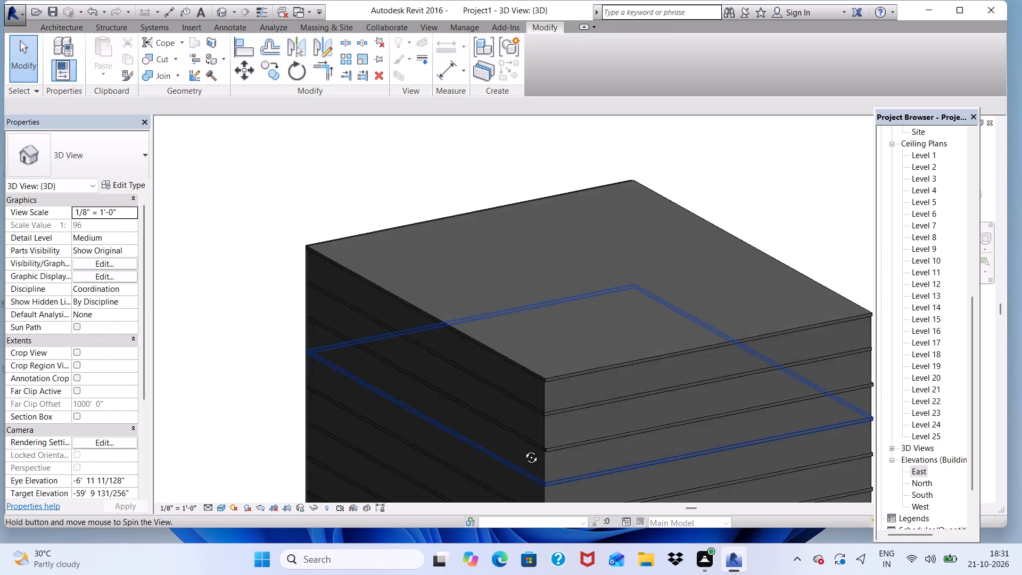
middle_click_drag(523, 449, 546, 366, "shift")
scroll(649, 346, "up", 11, "shift")
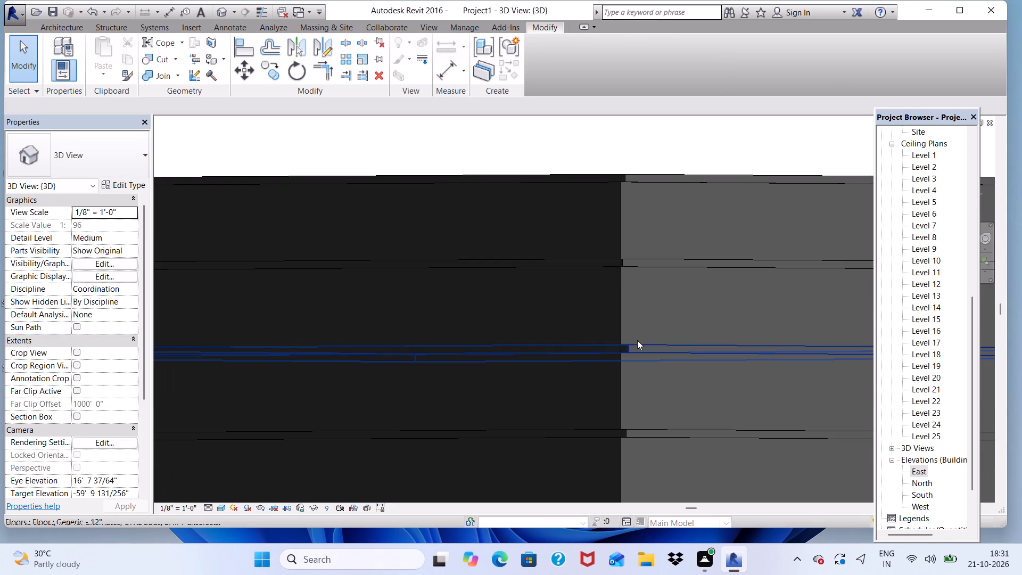
left_click(637, 340)
key("Up")
key("Up")
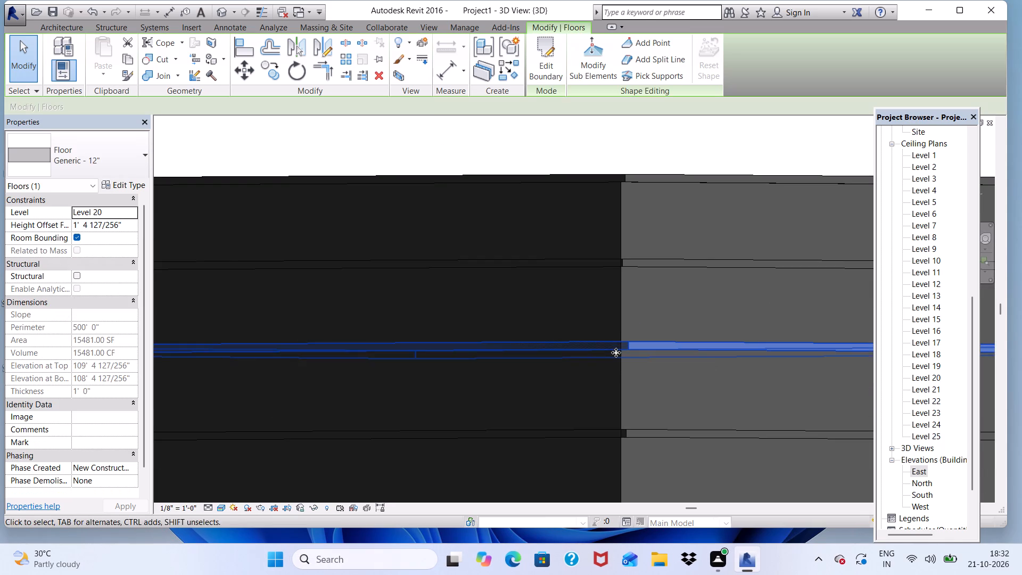
key("Down")
key("Down")
key("Up")
key("Down")
key("Down")
key("Down")
key("Down")
key("Left")
key("Left")
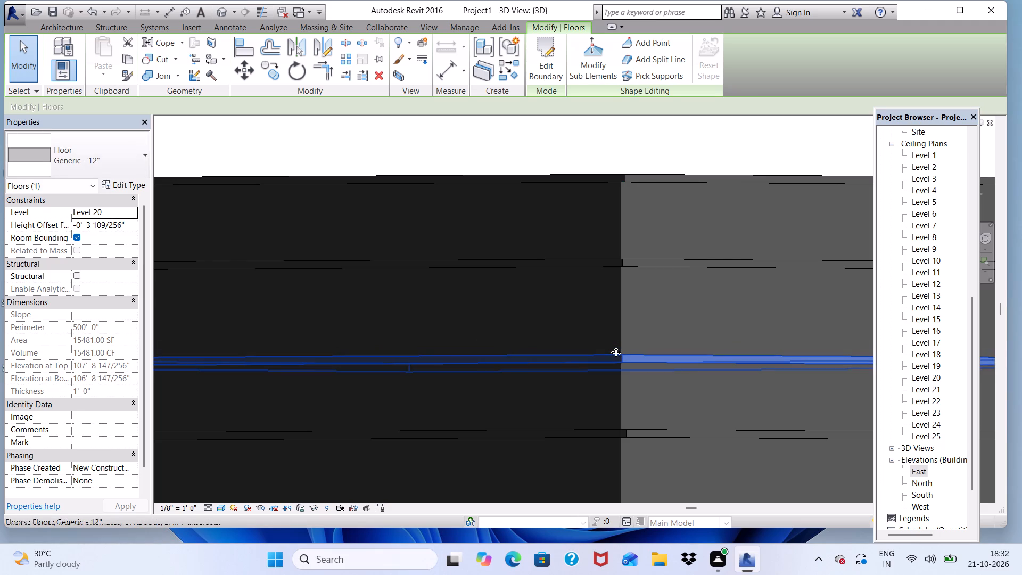
key("Left")
scroll(645, 359, "down", 6)
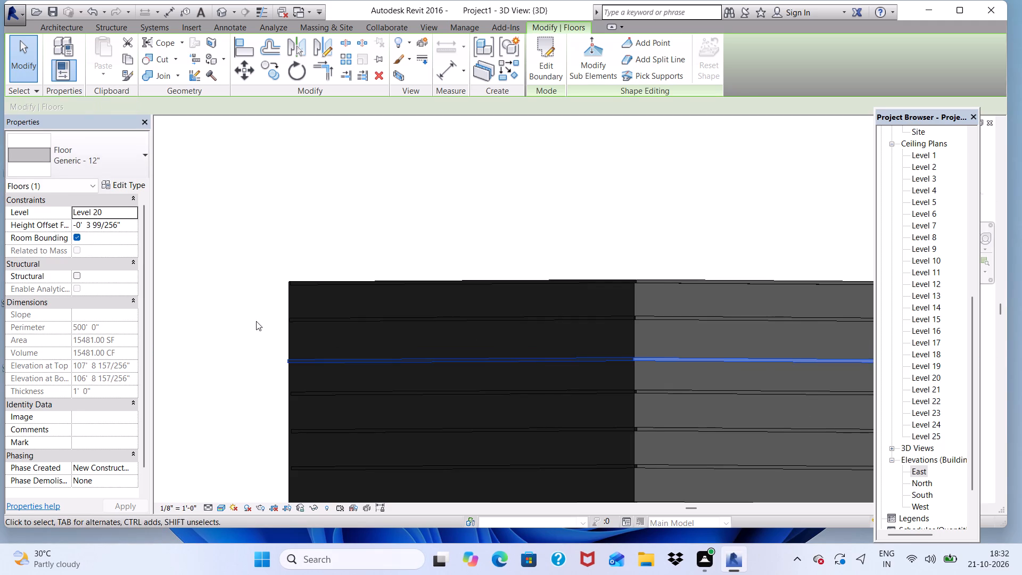
left_click(256, 321)
At the next building corner, nudge the Level 20 floor slab five increments inward to sit flush with the wall face.
scroll(453, 415, "down", 3)
middle_click_drag(334, 413, 425, 440)
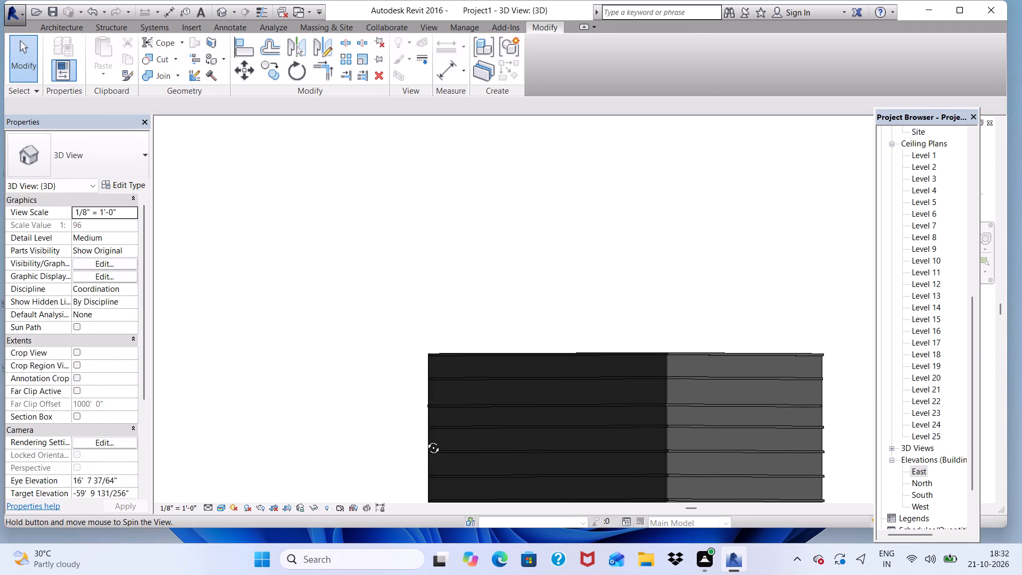
middle_click_drag(425, 440, 532, 441)
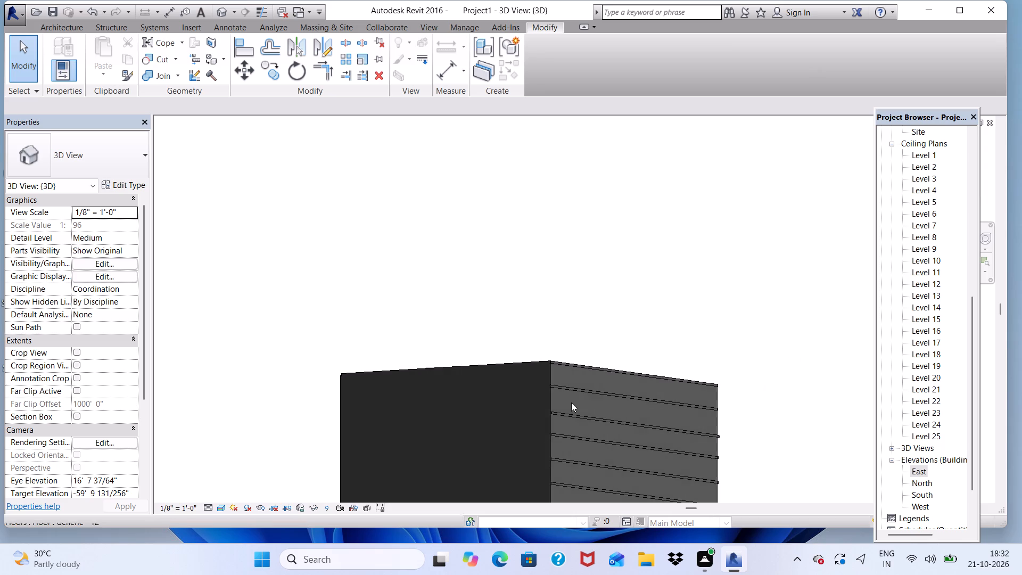
middle_click_drag(589, 396, 311, 434)
scroll(419, 448, "up", 5)
scroll(515, 437, "up", 4)
scroll(466, 425, "up", 5)
left_click(464, 427)
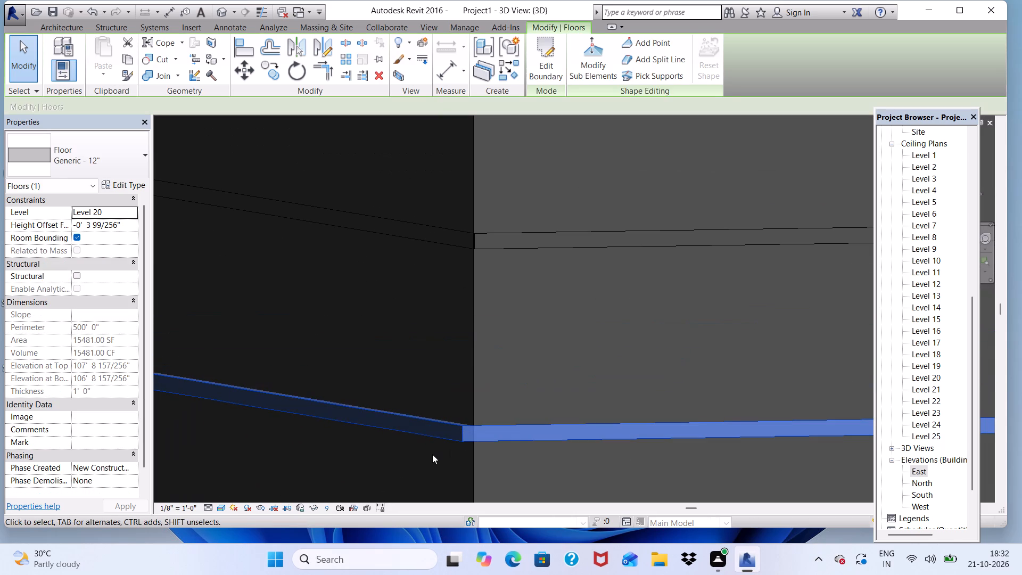
key("Right")
key("Right")
key("Right")
key("Right")
key("Right")
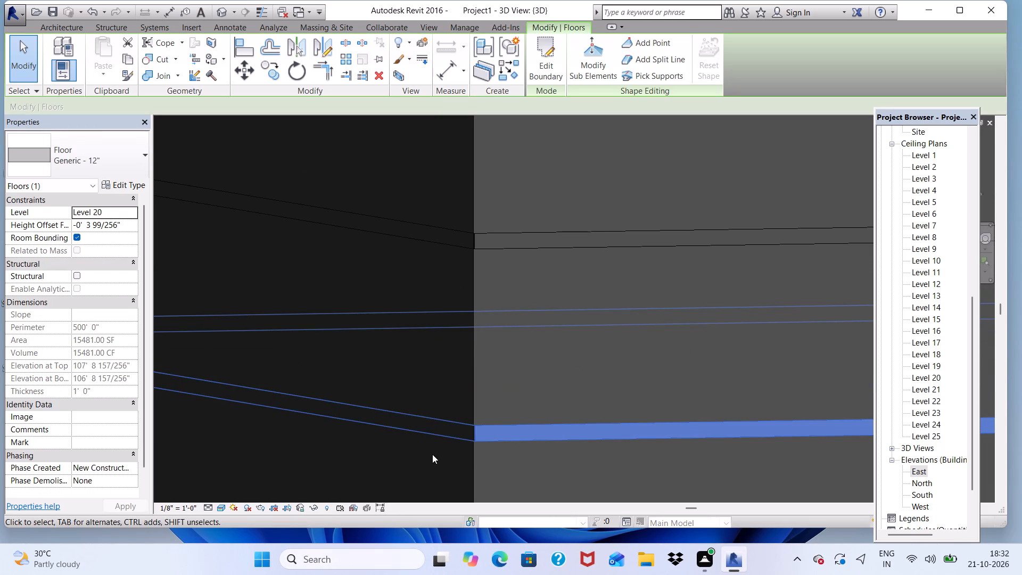
scroll(402, 488, "down", 2)
scroll(393, 412, "down", 7)
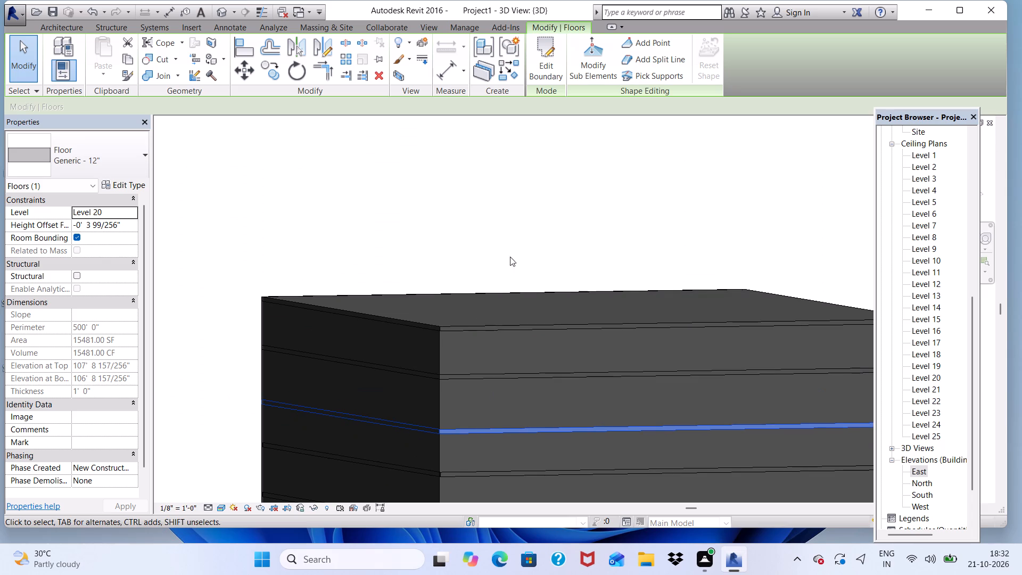
left_click(518, 234)
Nudge the Level 15 floor slab three increments inward to align its corner with the perimeter walls.
scroll(499, 376, "down", 6)
scroll(537, 491, "up", 6)
scroll(447, 299, "down", 5)
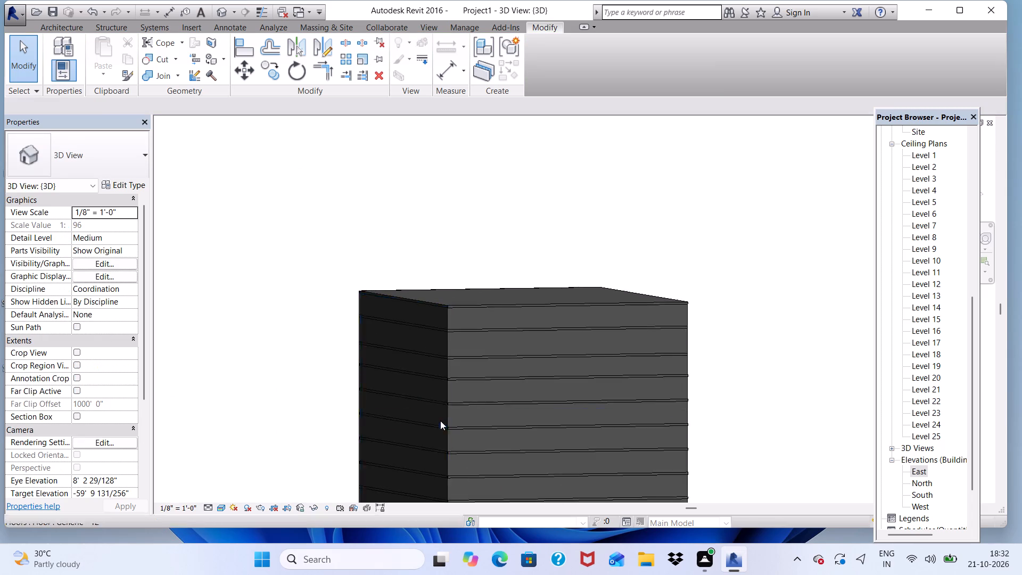
scroll(440, 421, "up", 4)
scroll(486, 379, "up", 4)
scroll(424, 426, "up", 4)
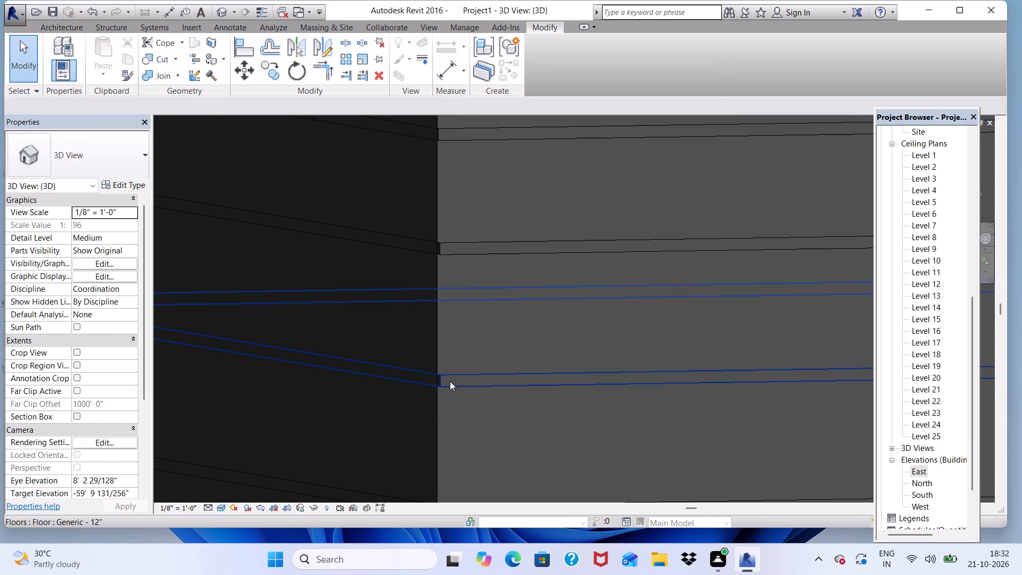
left_click(450, 381)
key("Up")
key("Up")
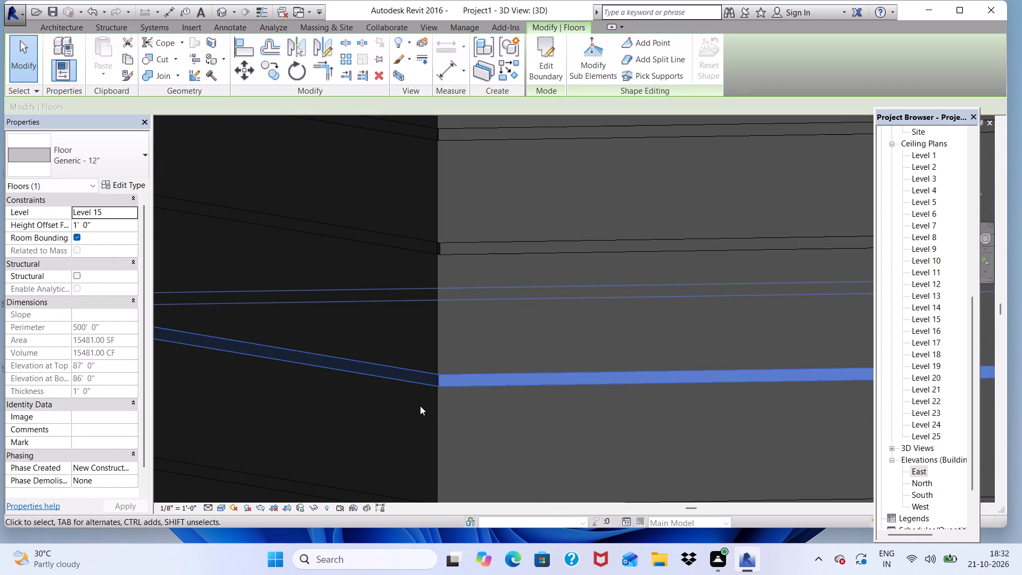
key("Up")
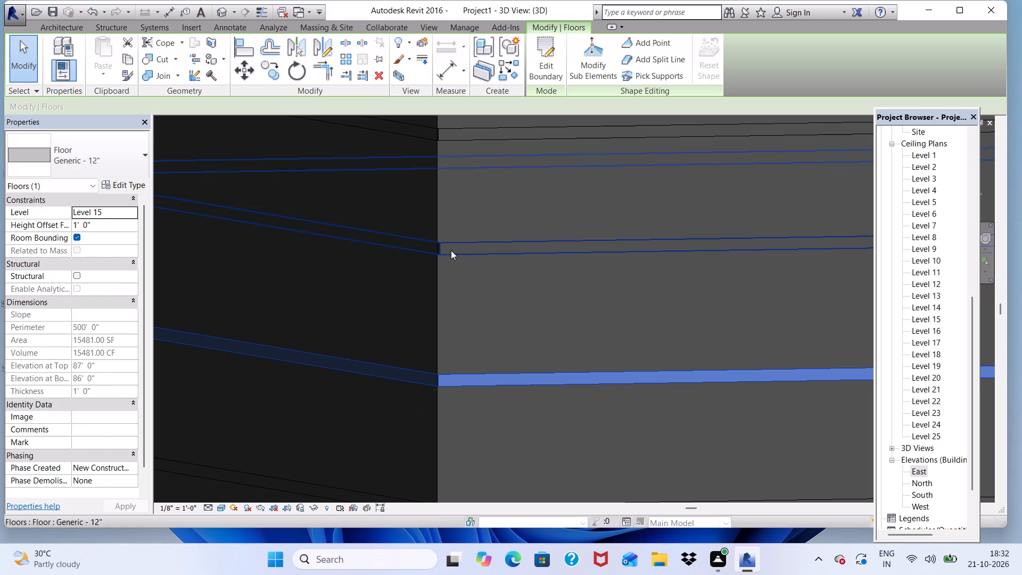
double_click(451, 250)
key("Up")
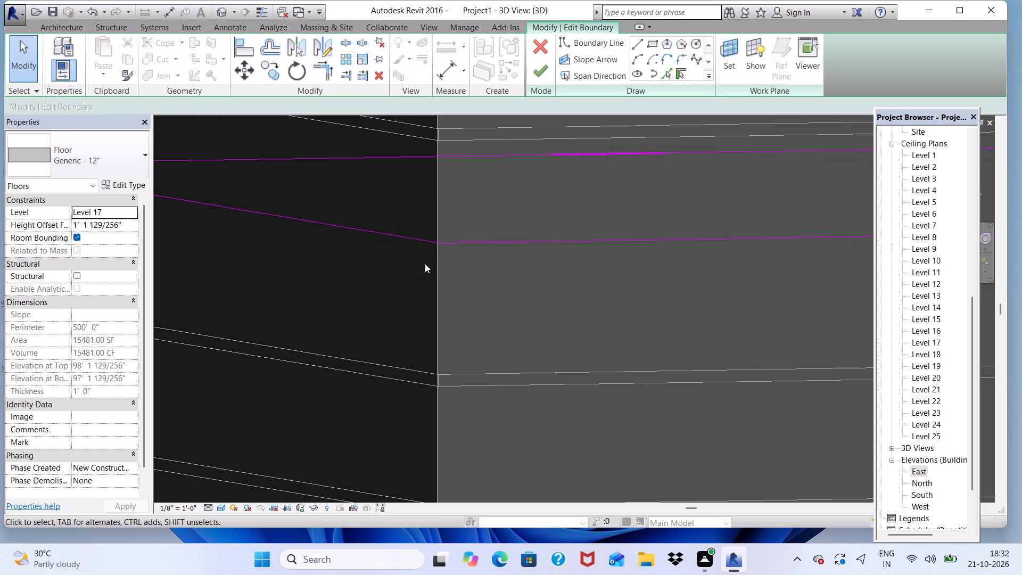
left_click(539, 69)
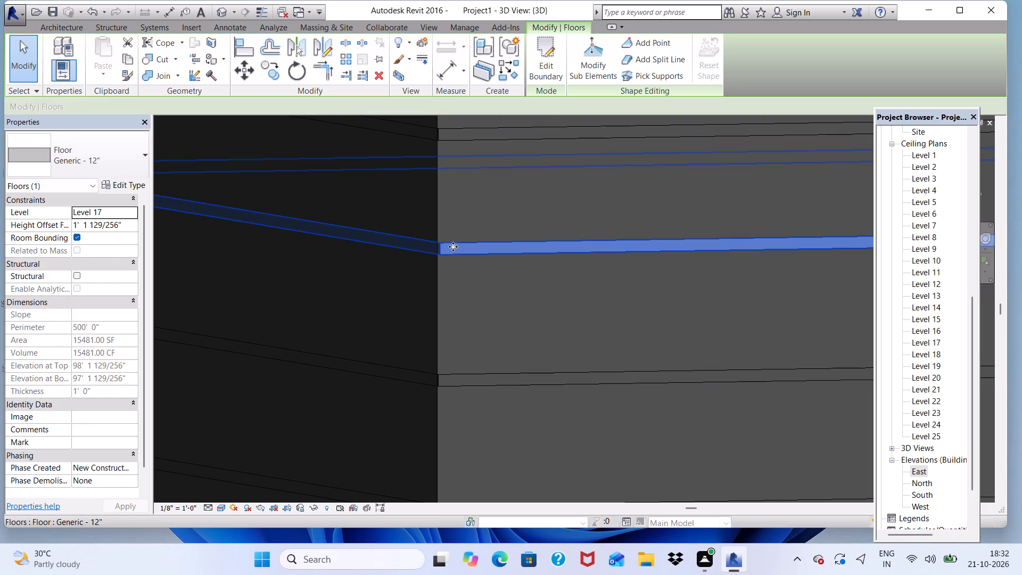
Nudge the Level 17 floor slab two increments inward to align its corner with the perimeter walls.
left_click(453, 248)
key("Up")
key("Up")
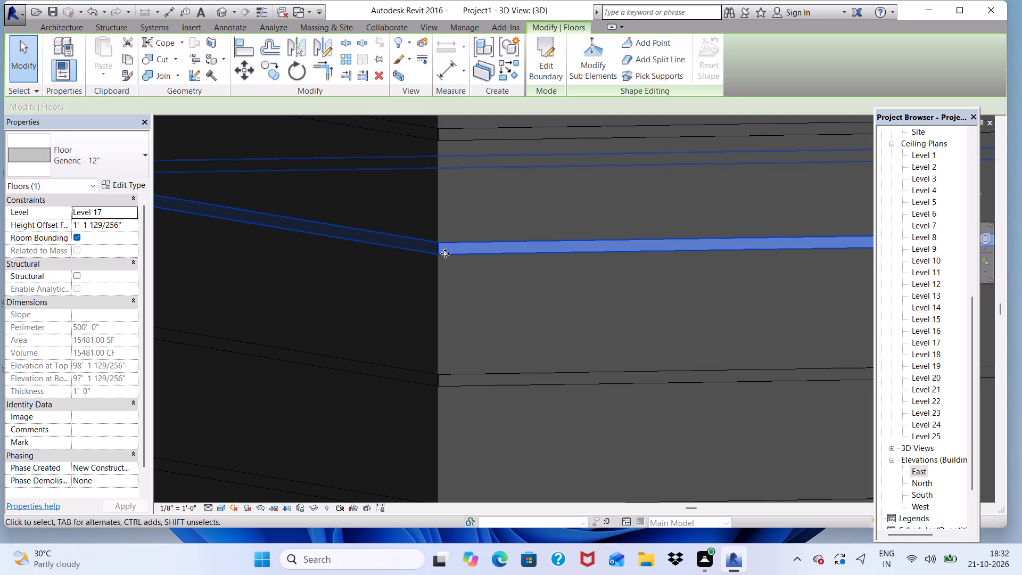
key("space")
scroll(506, 323, "down", 3)
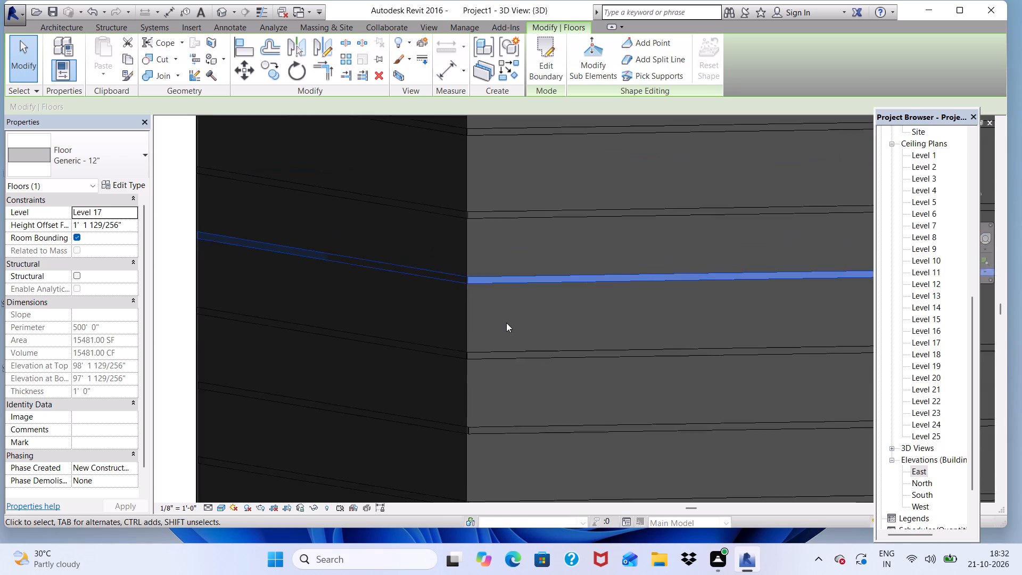
scroll(506, 323, "down", 7)
left_click(225, 310)
Find the Level 13 floor slab overhanging the building corner and nudge it four increments inward toward the wall face.
scroll(533, 373, "down", 2)
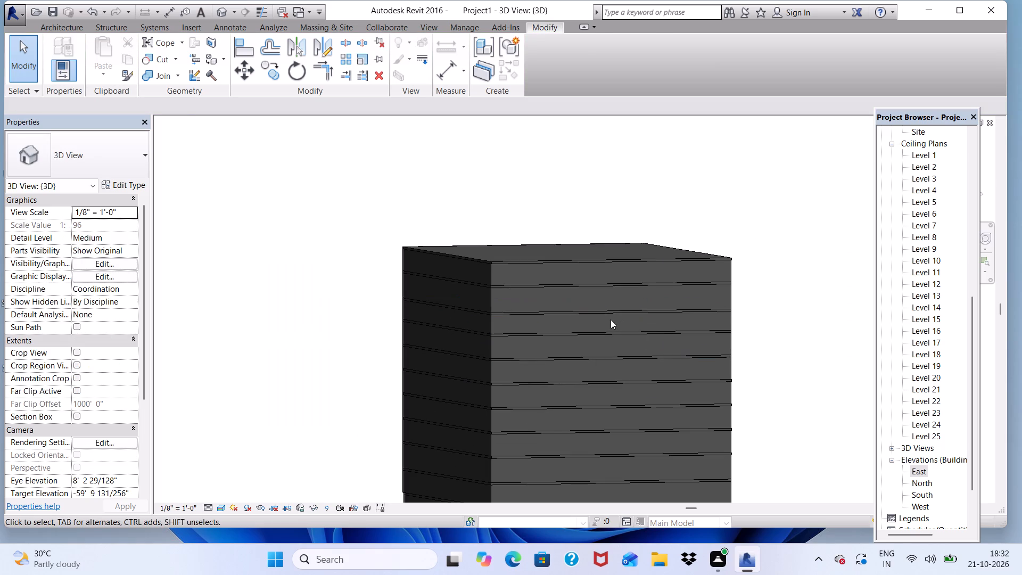
scroll(608, 321, "down", 2)
middle_click_drag(607, 329, 612, 291, "shift")
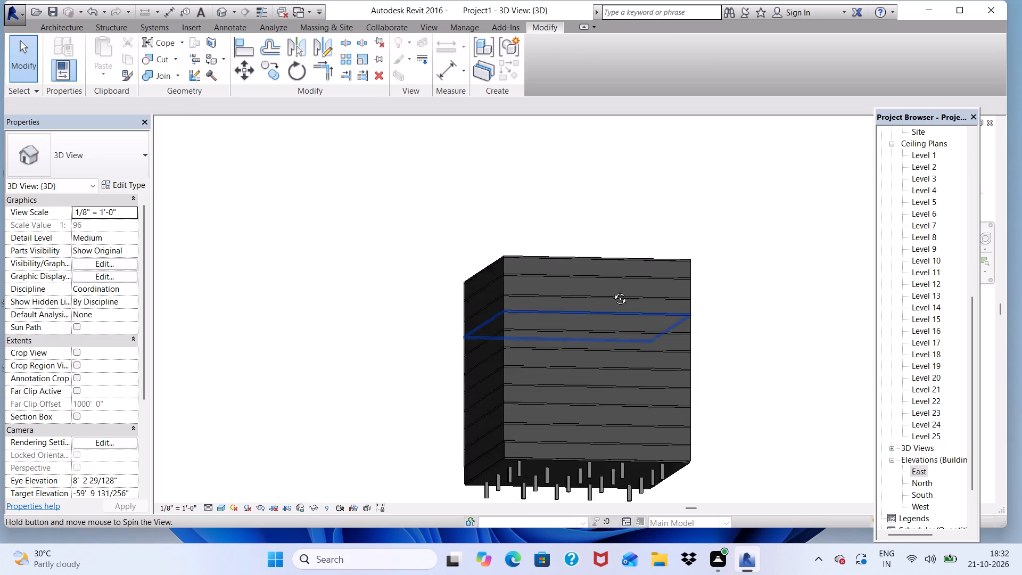
middle_click_drag(612, 291, 462, 371, "shift")
key("space")
scroll(458, 382, "down", 1)
middle_click_drag(456, 389, 732, 352, "shift")
scroll(633, 384, "up", 8, "shift")
scroll(583, 323, "up", 1)
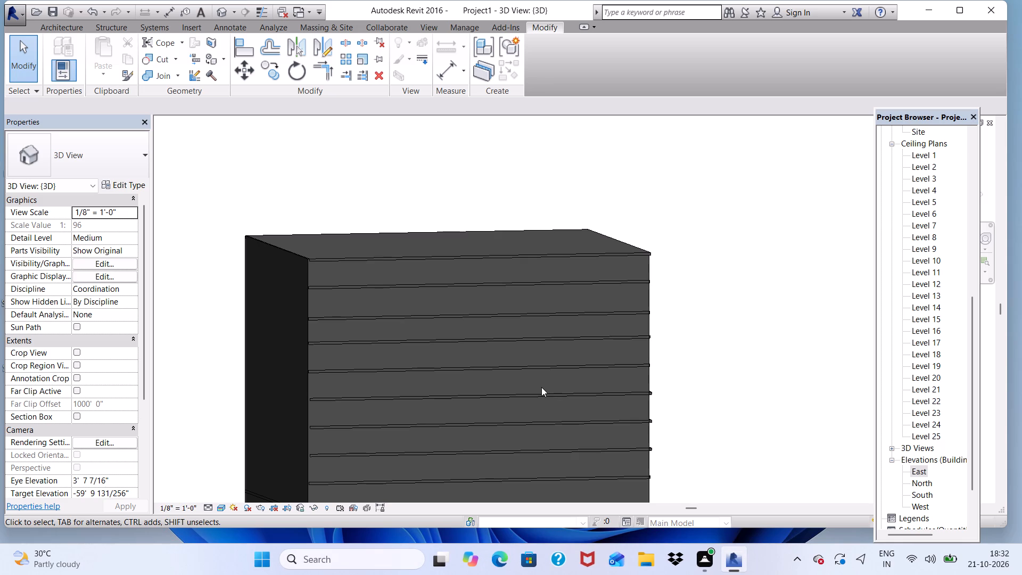
scroll(320, 574, "up", 1, "shift")
scroll(388, 137, "down", 2, "shift")
middle_click_drag(555, 293, 535, 306, "shift")
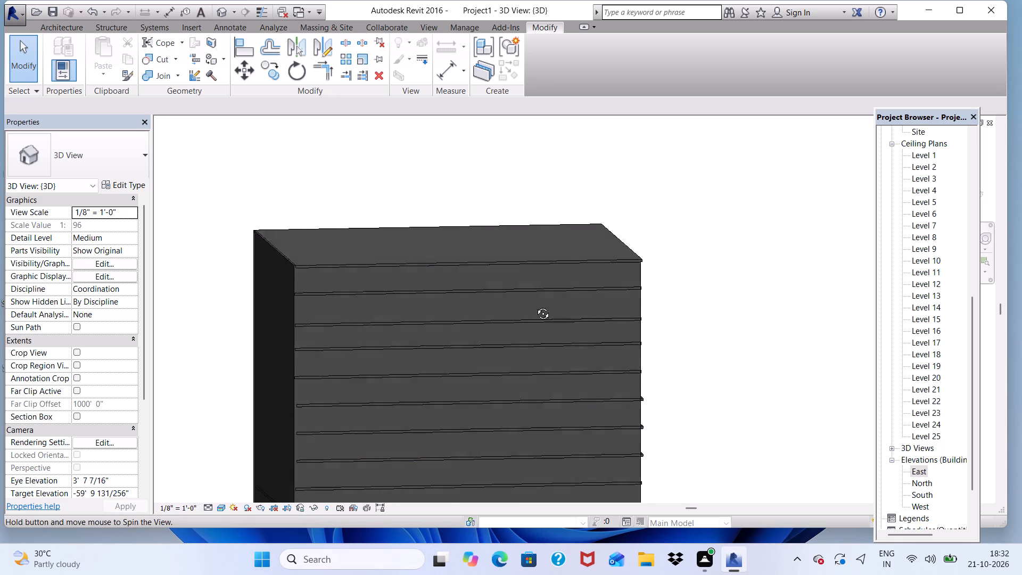
middle_click_drag(535, 306, 402, 319, "shift")
scroll(402, 356, "down", 1, "shift")
scroll(401, 392, "up", 4, "shift")
scroll(410, 461, "up", 10)
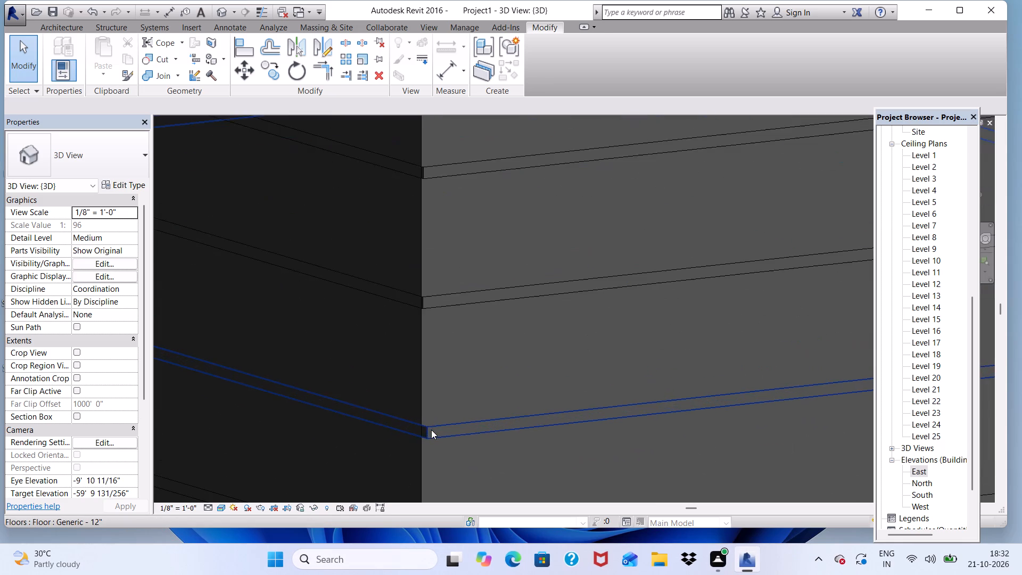
left_click(431, 430)
key("Up")
key("Up")
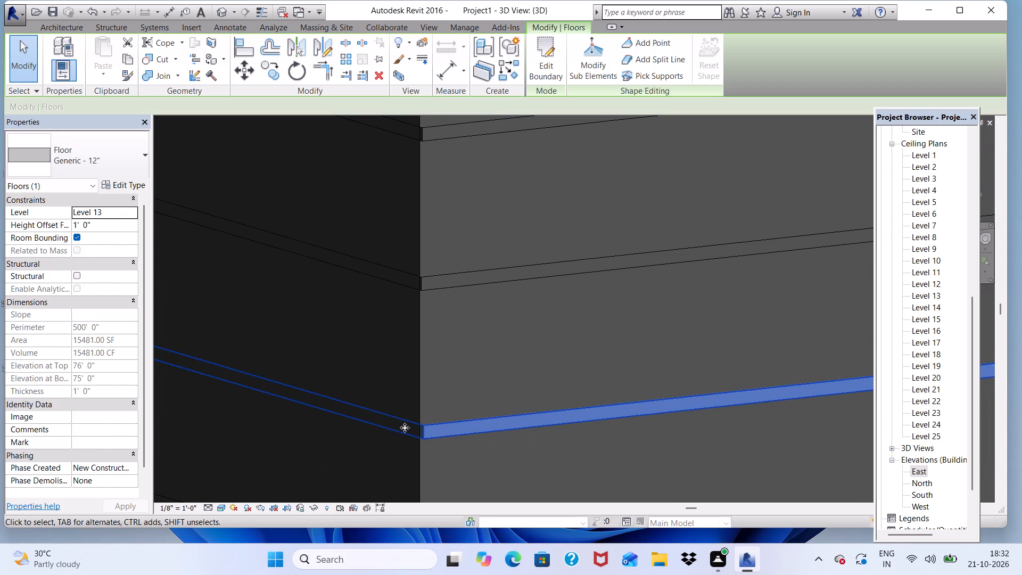
key("Up")
key("Up")
scroll(469, 343, "down", 6)
scroll(481, 302, "down", 5)
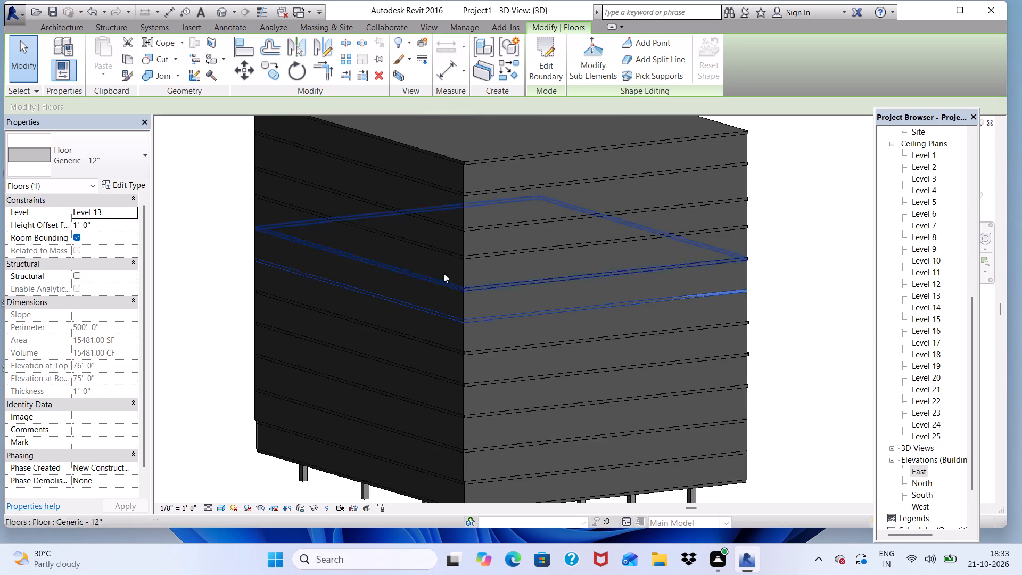
Nudge the overhanging Level 11 floor slab one increment inward toward the perimeter wall face.
scroll(498, 366, "up", 7)
left_click(434, 344)
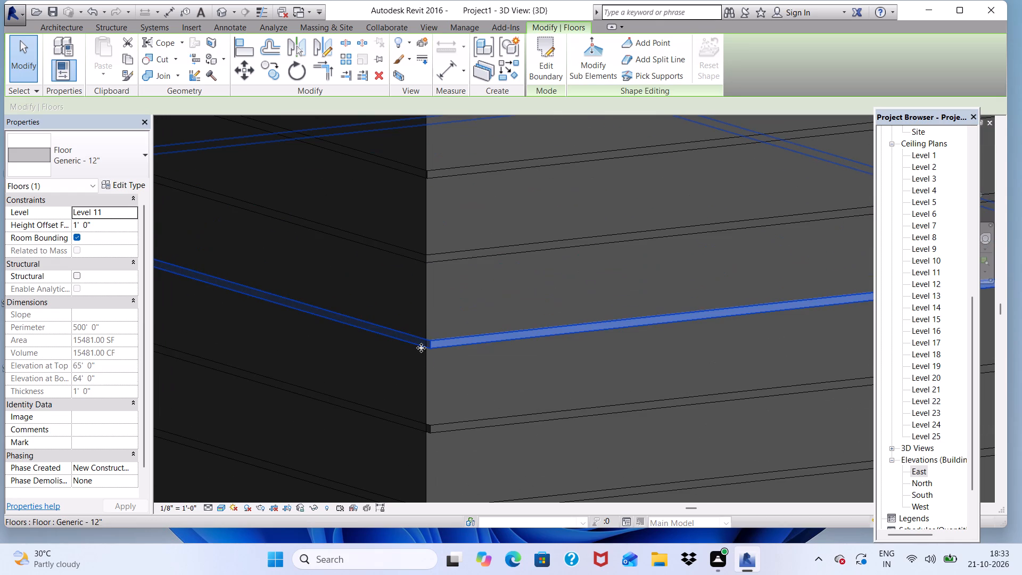
key("Up")
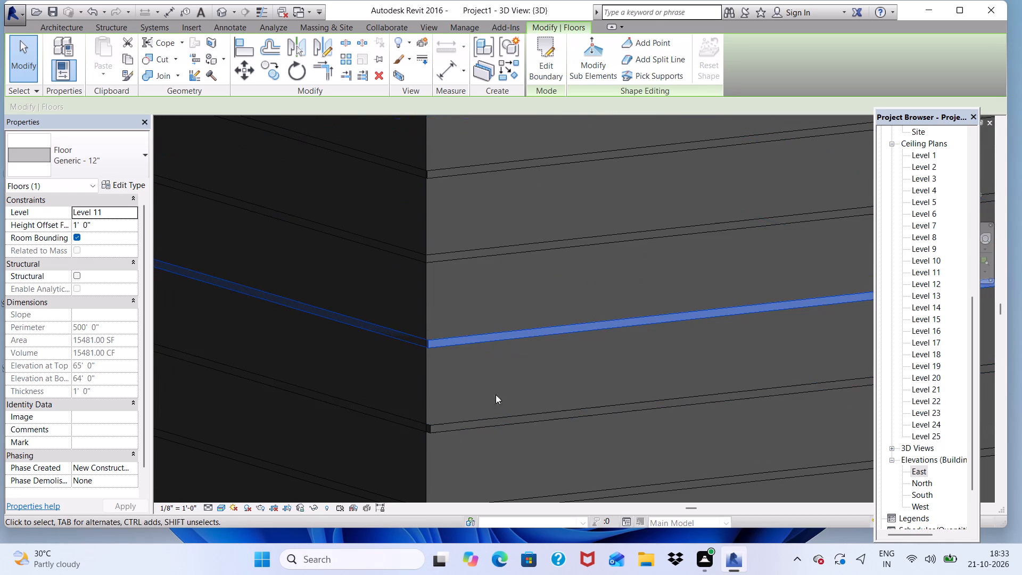
Nudge the overhanging Level 9 floor slab one increment inward toward the perimeter wall face.
scroll(458, 420, "up", 1)
left_click(441, 431)
key("Up")
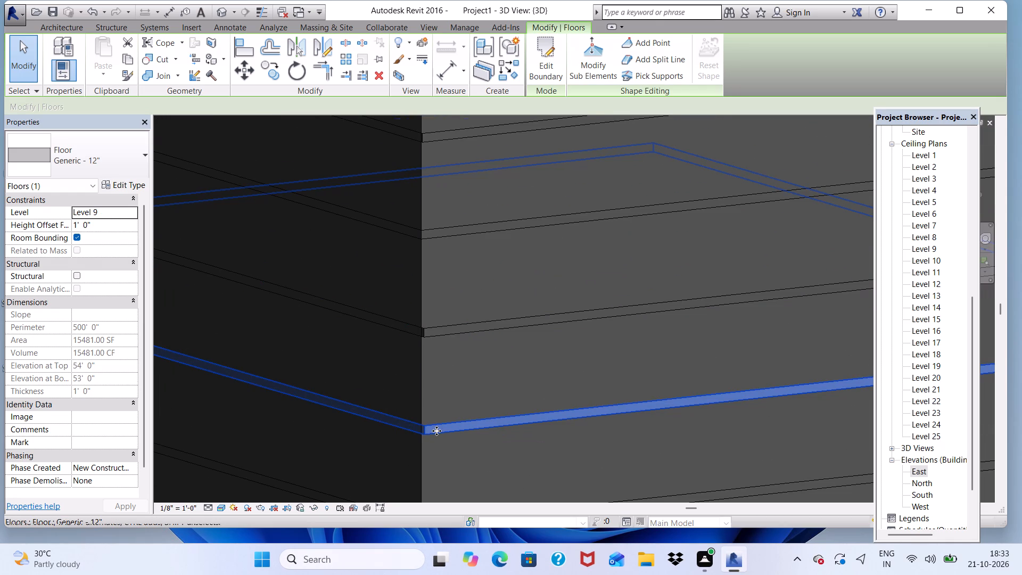
Nudge the Level 11 floor slab one more increment inward to close its remaining overhang at the building corner.
scroll(434, 316, "up", 3)
left_click(421, 338)
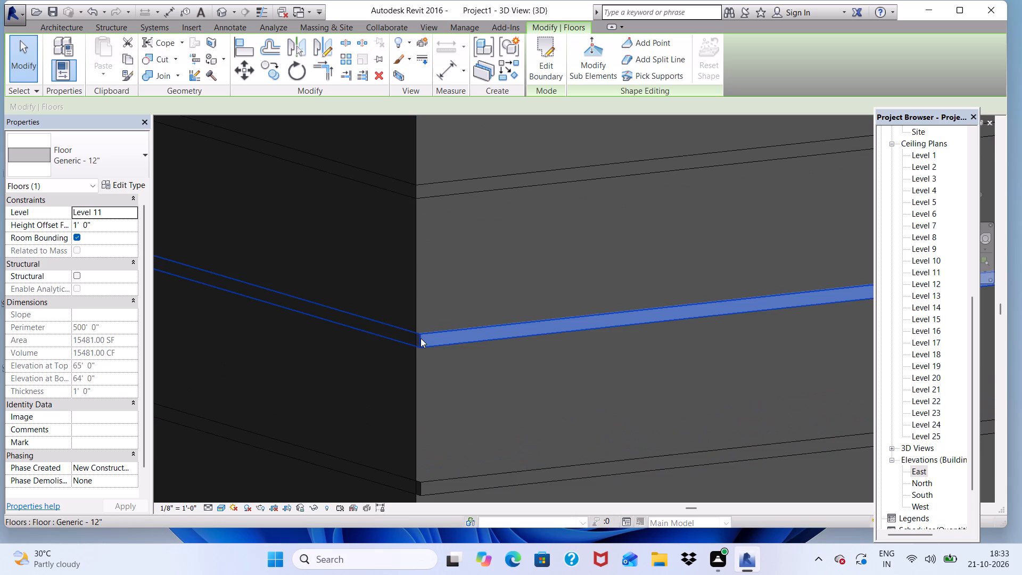
key("Up")
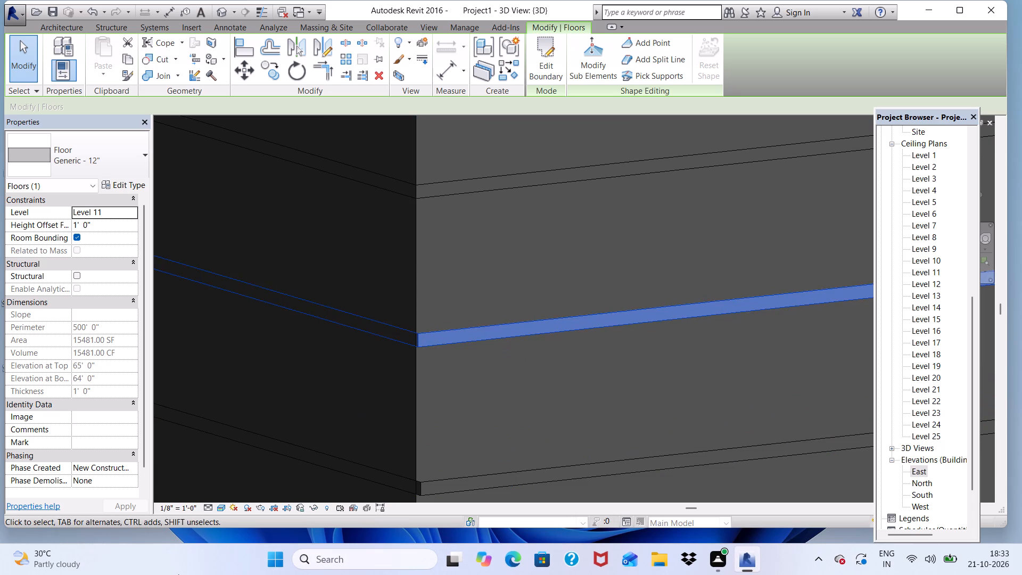
Select the Level 9 floor slab at the building corner and examine the slabs' alignment with the perimeter walls from several sides and from below.
scroll(177, 574, "down", 5)
scroll(540, 256, "down", 4)
scroll(517, 385, "up", 5)
left_click(448, 411)
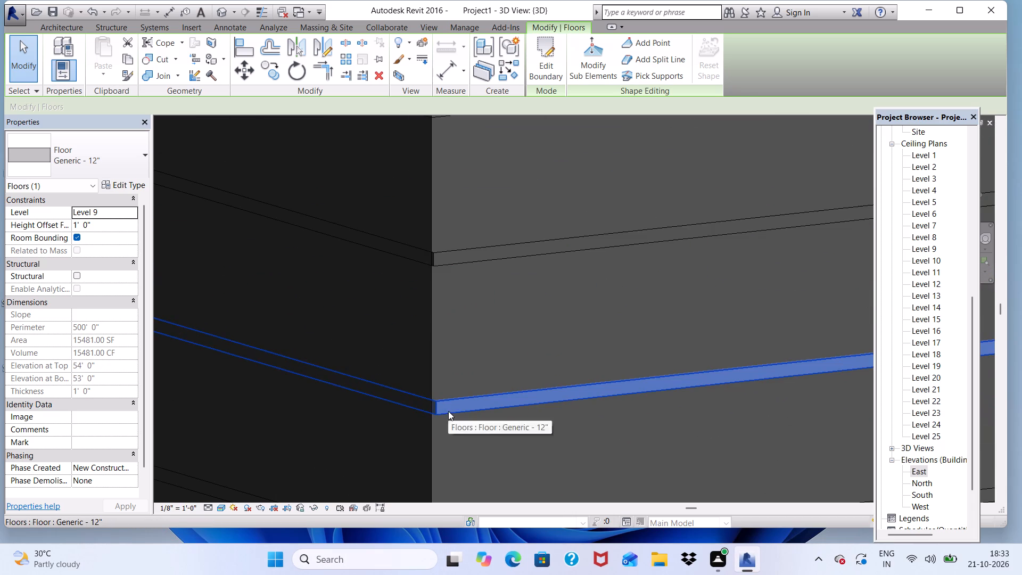
scroll(503, 344, "down", 5)
scroll(510, 290, "down", 4)
scroll(555, 416, "up", 1)
scroll(509, 331, "down", 4)
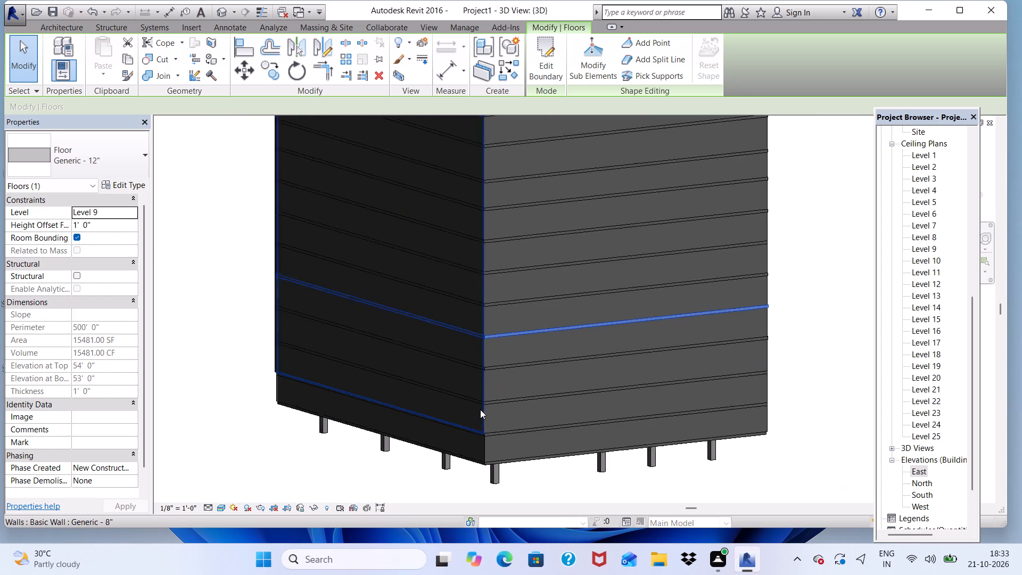
middle_click_drag(482, 410, 1021, 382, "shift")
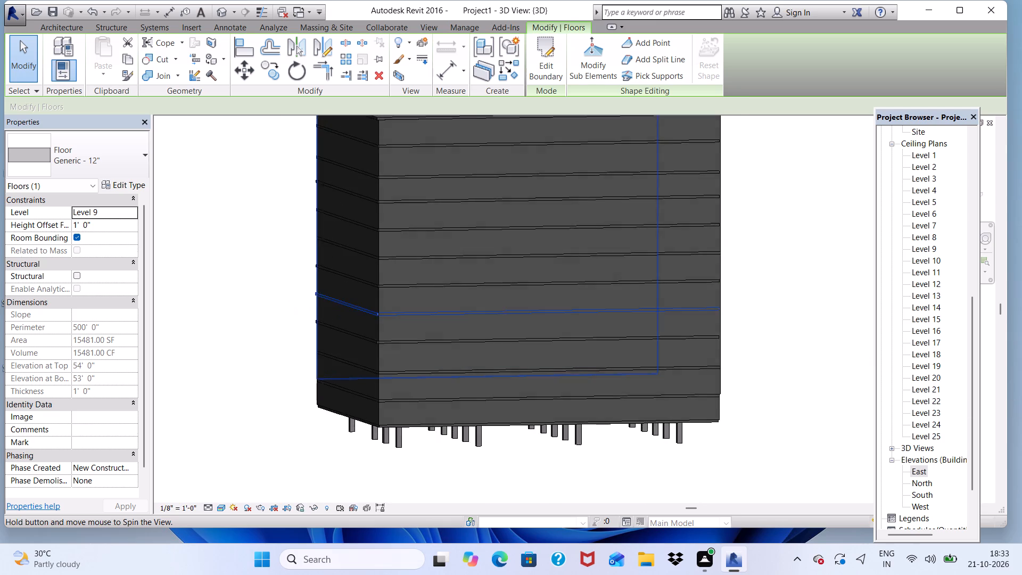
middle_click_drag(1021, 382, 185, 382, "shift")
scroll(425, 249, "down", 7, "shift")
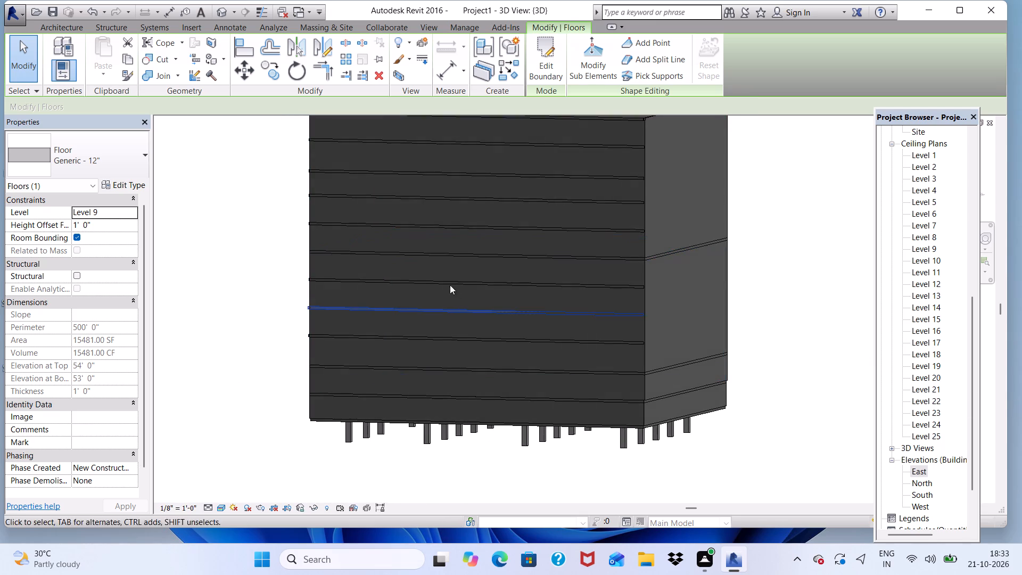
scroll(450, 285, "down", 2, "shift")
scroll(458, 300, "up", 4)
middle_click_drag(430, 344, 505, 257, "shift")
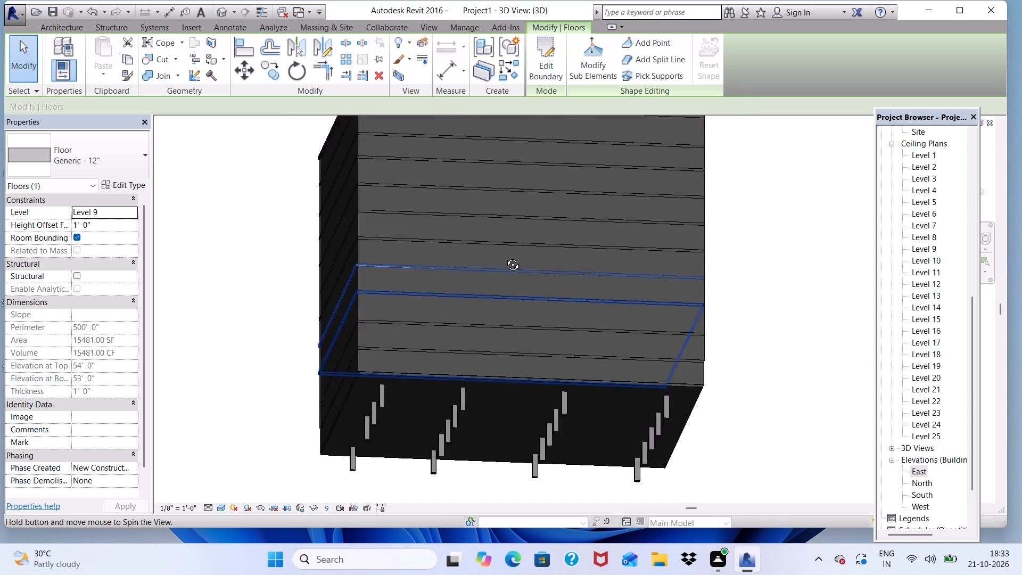
middle_click_drag(505, 257, 544, 381, "shift")
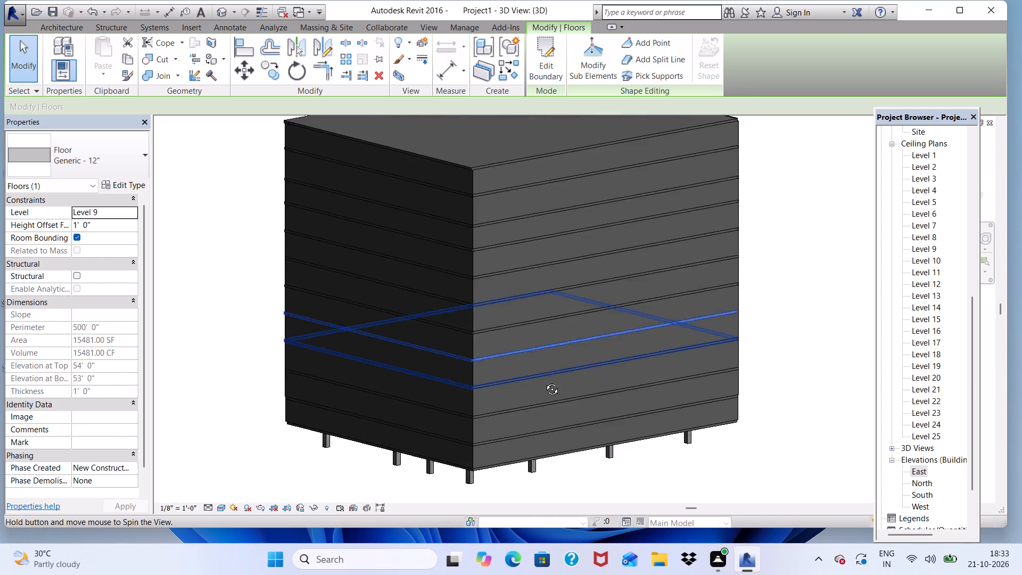
middle_click_drag(544, 381, 430, 374, "shift")
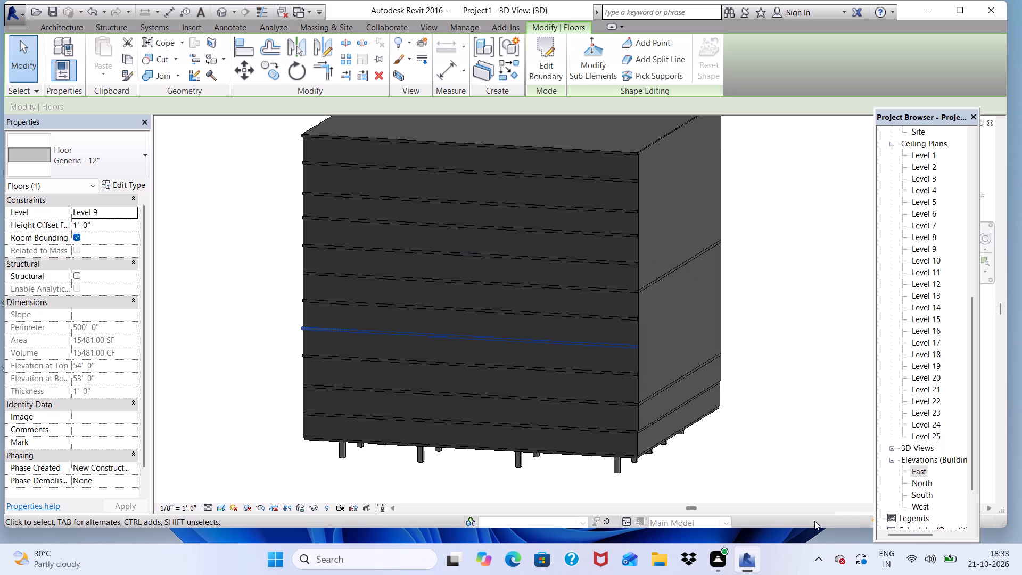
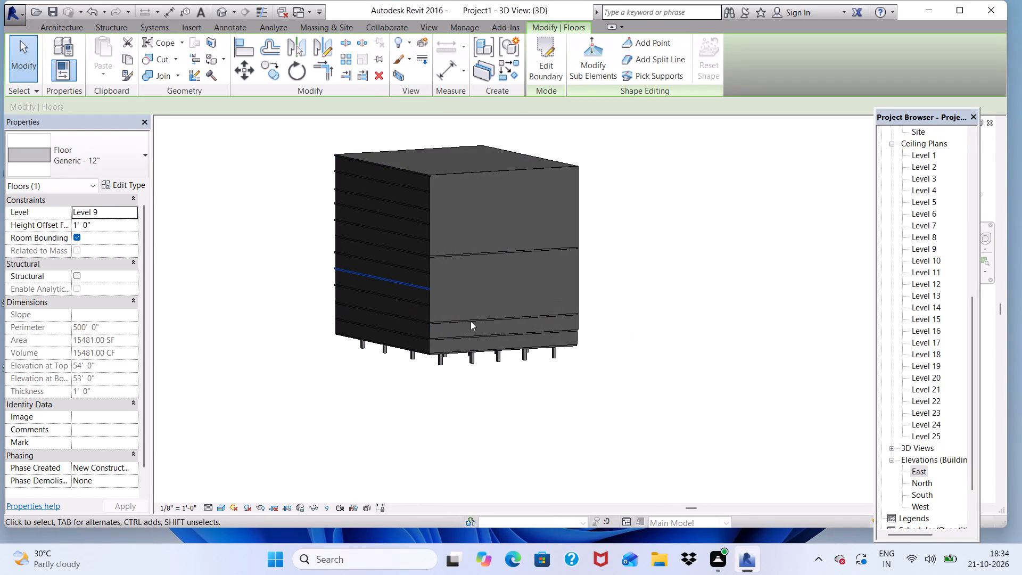
Examine the floor slab edges against the perimeter walls from several sides of the building in 3D.
key("space")
key("space")
key("space")
key("space")
key("space")
key("space")
key("space")
key("space")
key("space")
key("space")
key("space")
key("space")
key("space")
key("space")
key("space")
key("space")
key("space")
key("space")
key("space")
key("space")
scroll(488, 365, "down", 1)
middle_click_drag(488, 366, 285, 328)
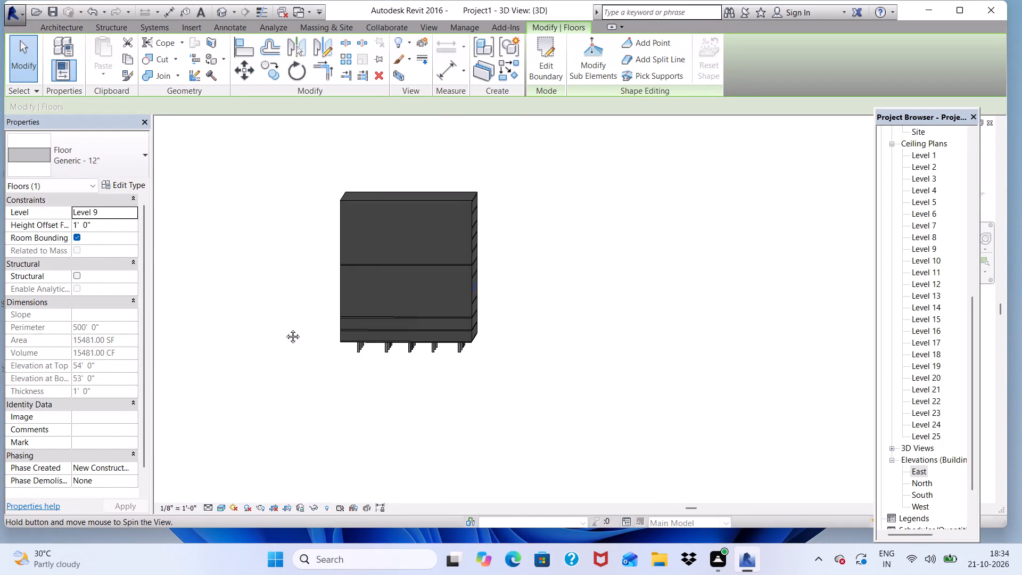
middle_click_drag(285, 328, 284, 328)
scroll(335, 278, "up", 4)
scroll(527, 404, "down", 1)
key("space")
key("space")
key("space")
key("space")
key("space")
key("space")
key("space")
key("space")
key("space")
key("space")
key("space")
key("space")
key("space")
key("space")
key("space")
key("space")
key("space")
key("space")
key("space")
key("space")
middle_click_drag(563, 414, 558, 427)
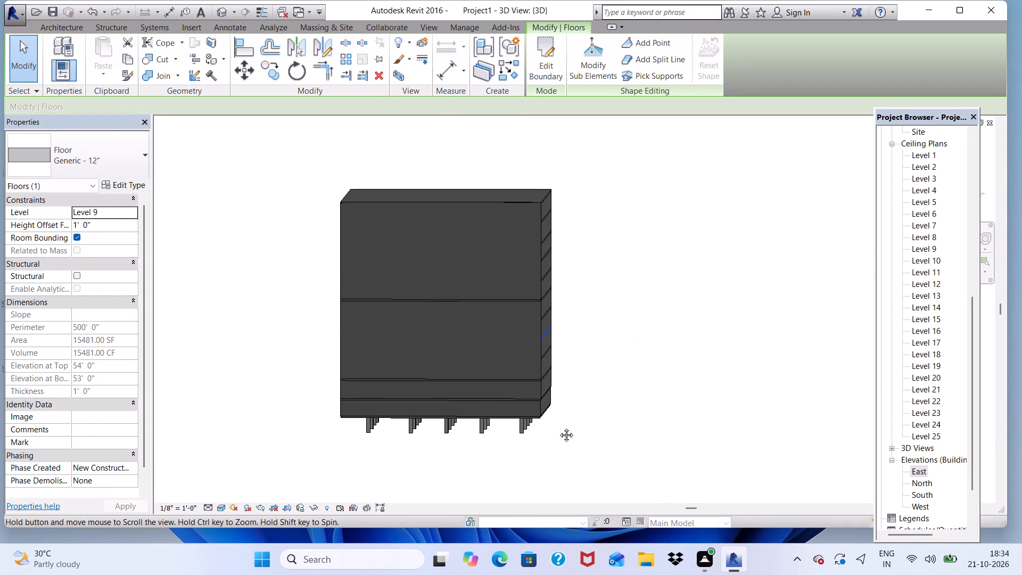
middle_click_drag(558, 427, 377, 399)
scroll(375, 382, "up", 2)
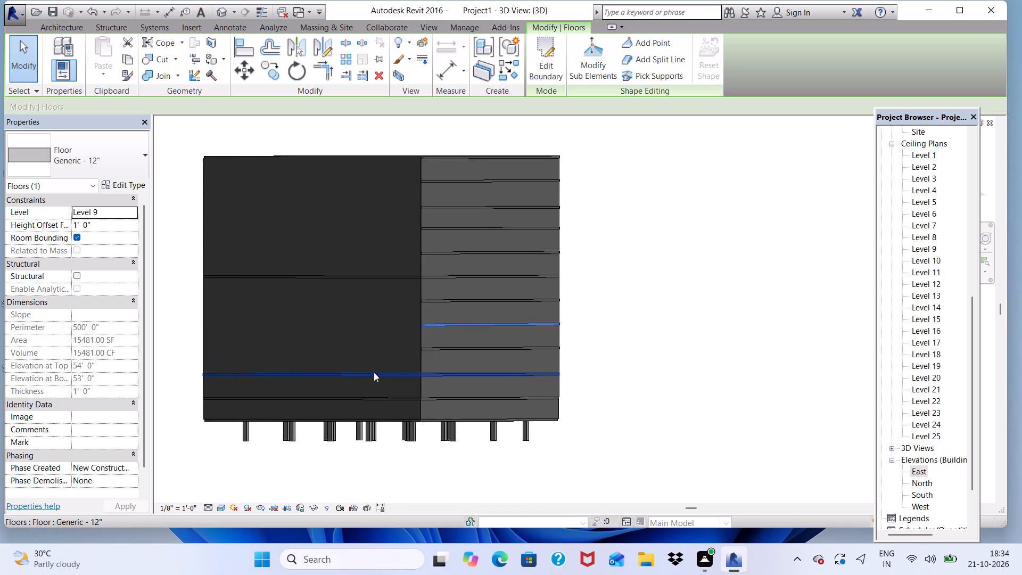
scroll(374, 372, "up", 1)
scroll(374, 372, "down", 3, "shift")
middle_click_drag(378, 385, 185, 400, "shift")
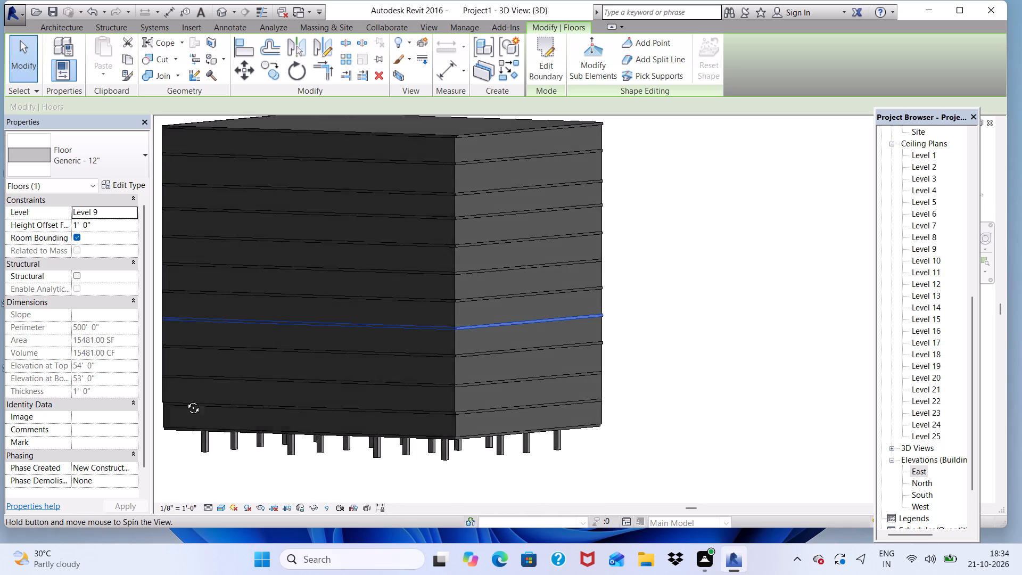
middle_click_drag(185, 400, 287, 416, "shift")
scroll(410, 356, "up", 1, "shift")
scroll(419, 310, "down", 5)
scroll(351, 323, "up", 4)
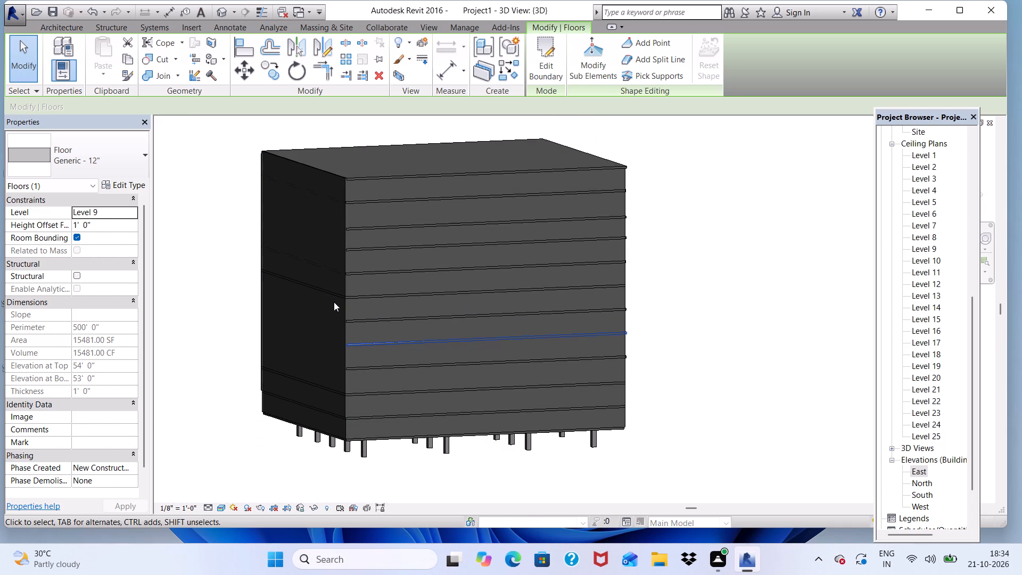
scroll(333, 302, "down", 5)
scroll(378, 257, "up", 1)
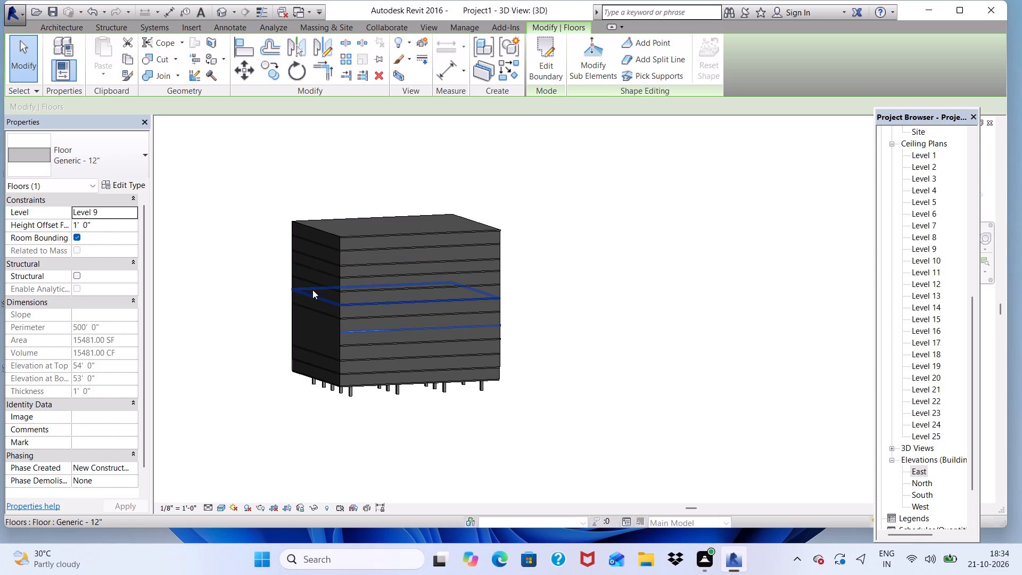
scroll(305, 286, "up", 3)
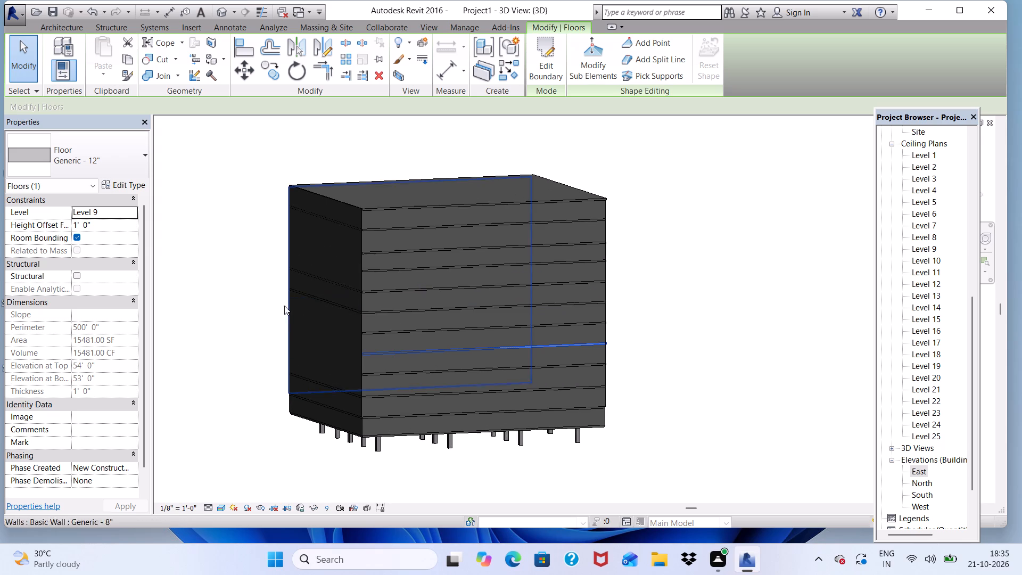
scroll(606, 453, "up", 2)
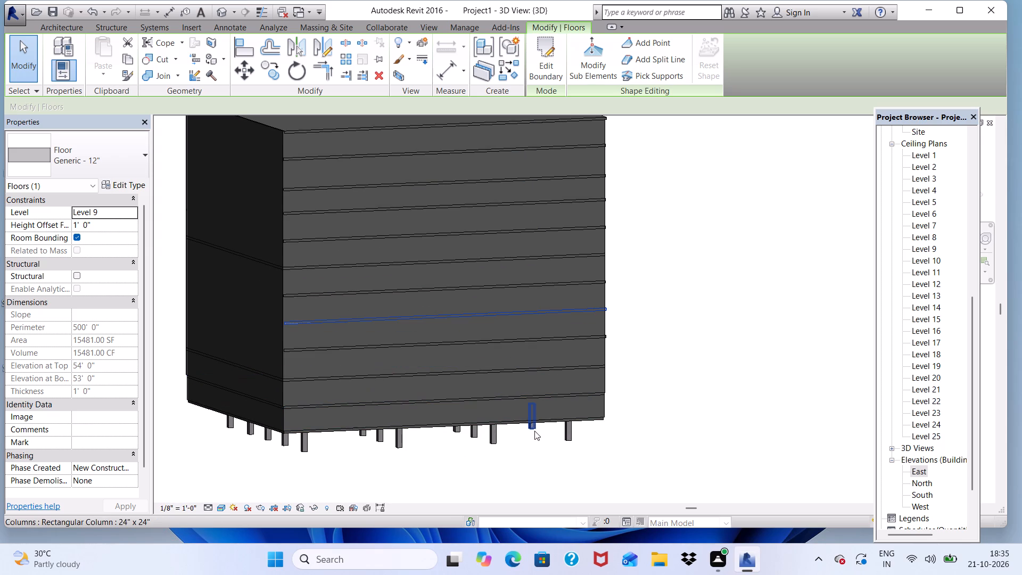
scroll(532, 441, "up", 4)
scroll(524, 440, "down", 5)
scroll(518, 437, "up", 1)
middle_click_drag(518, 437, 512, 413)
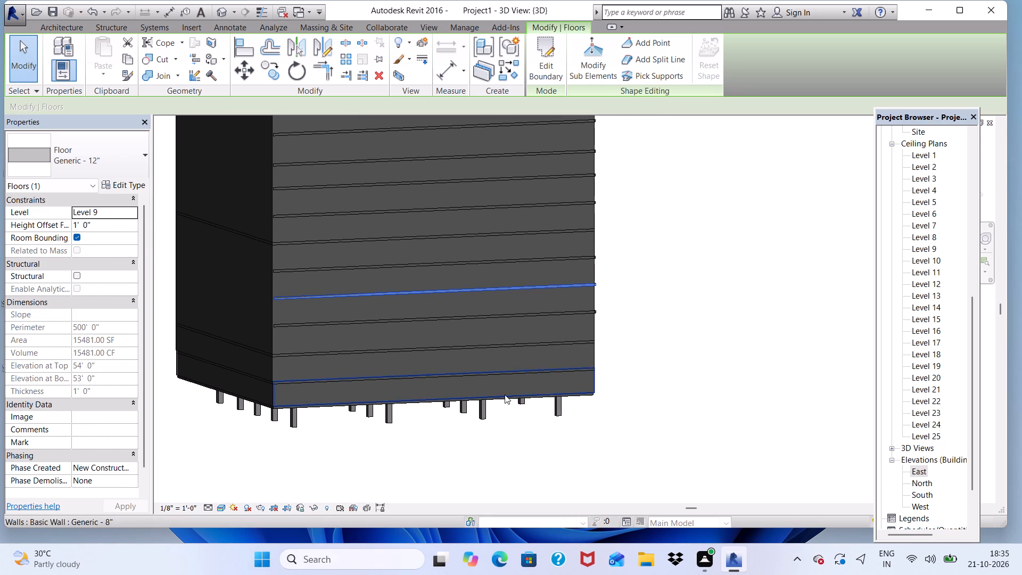
Open the Level 3 floor plan and examine the perimeter wall corner near grid 9.
left_click(926, 158)
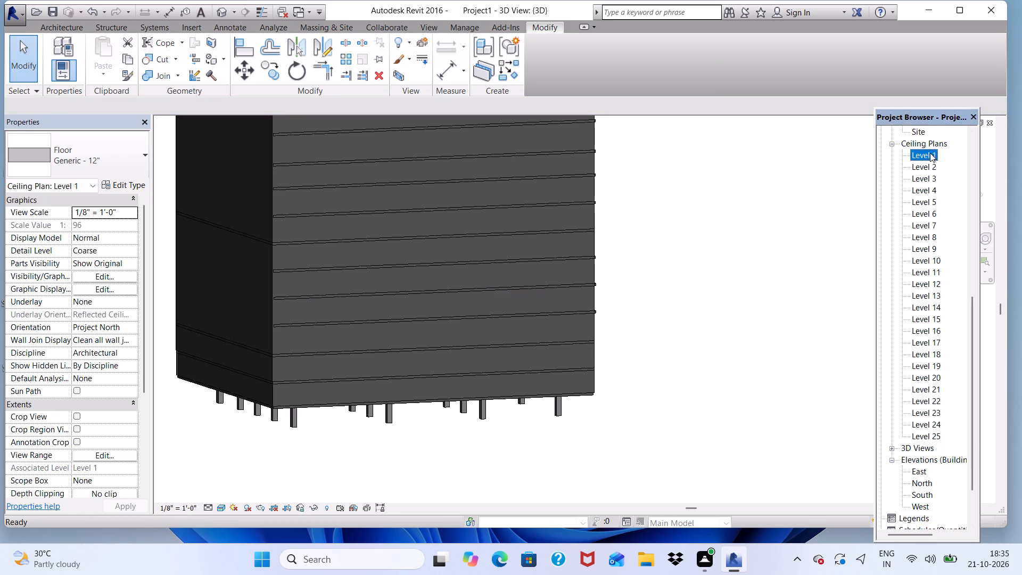
scroll(930, 153, "up", 5)
scroll(930, 153, "up", 16)
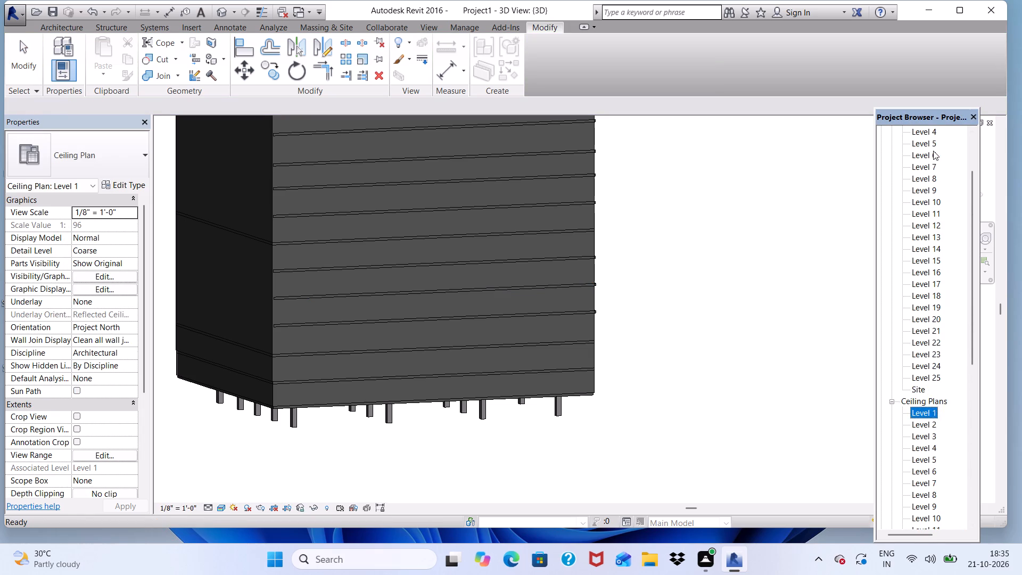
scroll(933, 151, "up", 9)
triple_click(923, 191)
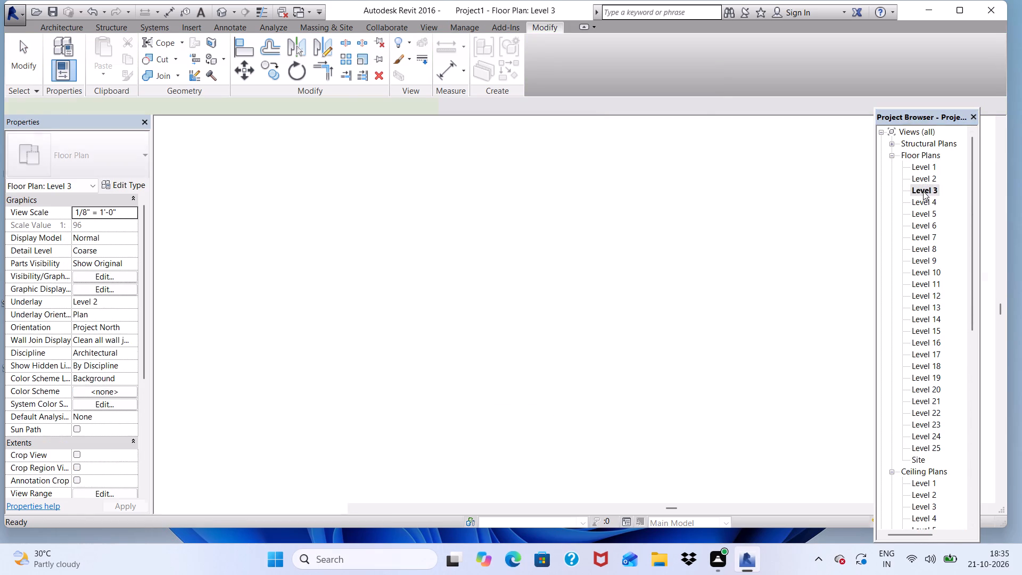
scroll(649, 317, "down", 5)
scroll(609, 357, "up", 2)
scroll(605, 336, "down", 10)
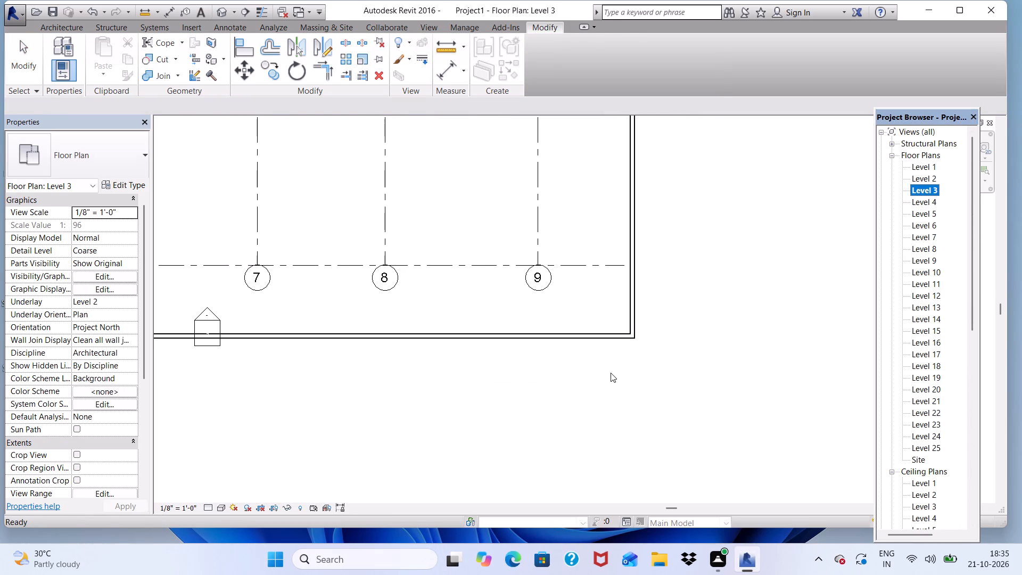
middle_click_drag(611, 373, 603, 317)
left_click(745, 328)
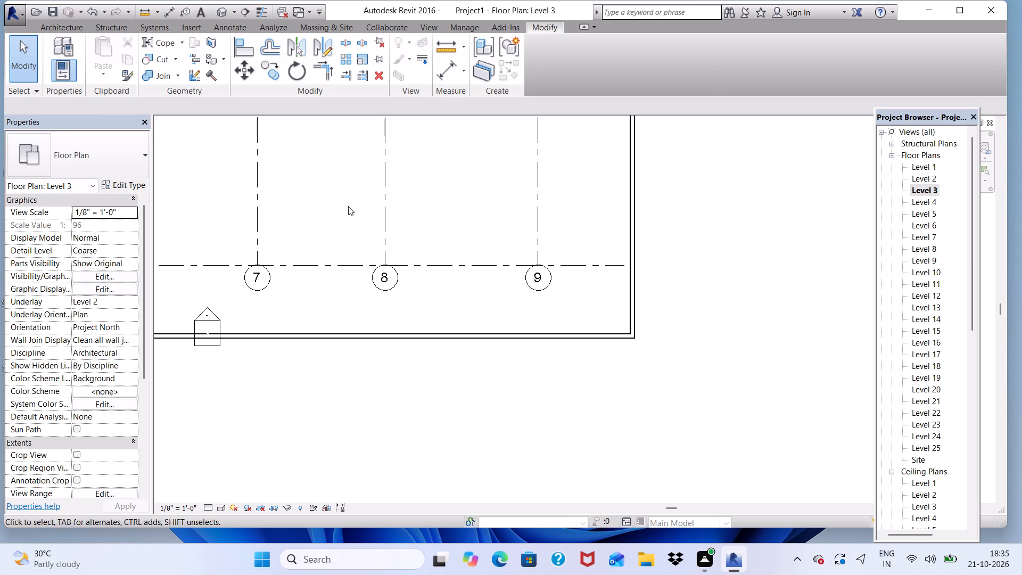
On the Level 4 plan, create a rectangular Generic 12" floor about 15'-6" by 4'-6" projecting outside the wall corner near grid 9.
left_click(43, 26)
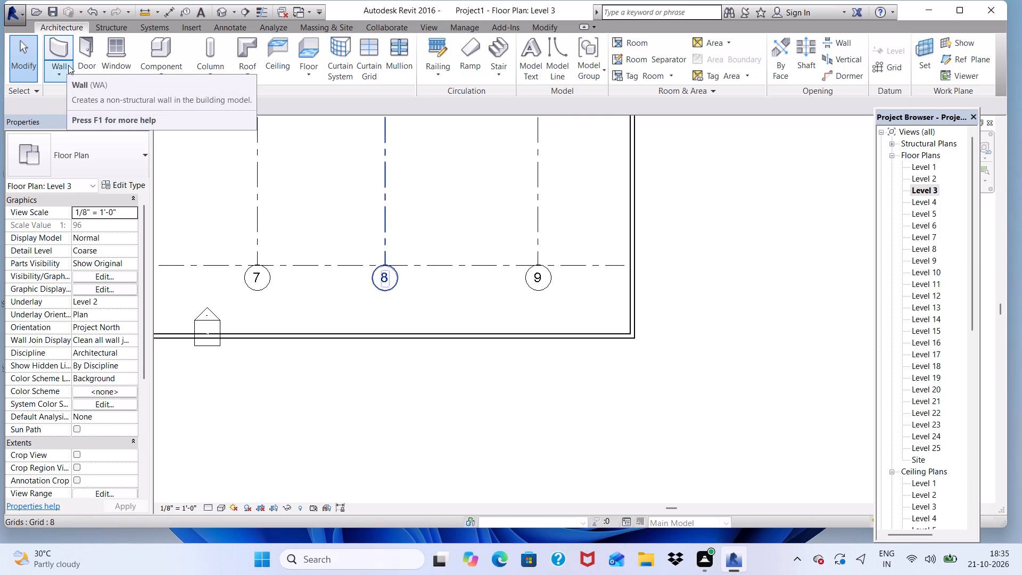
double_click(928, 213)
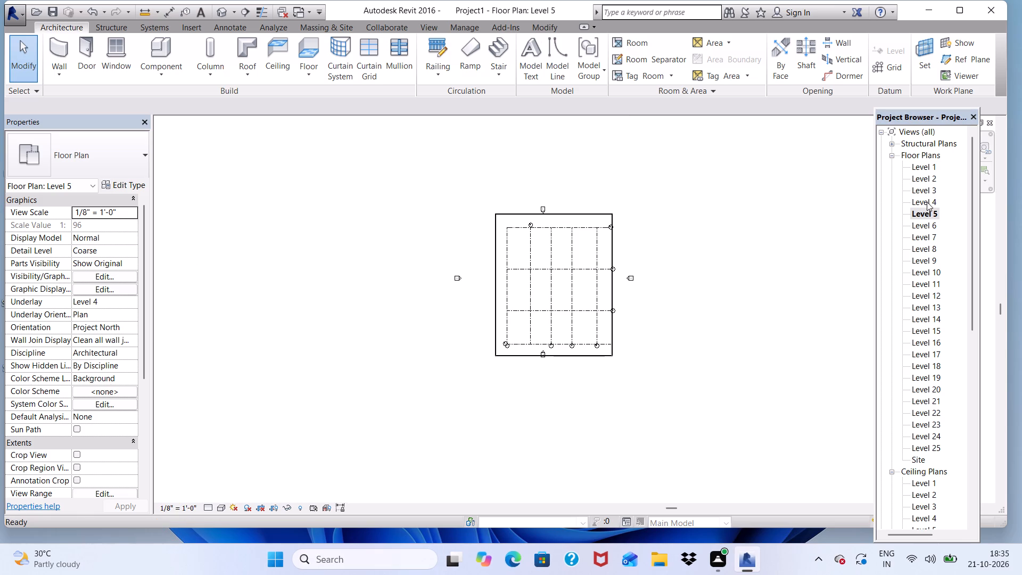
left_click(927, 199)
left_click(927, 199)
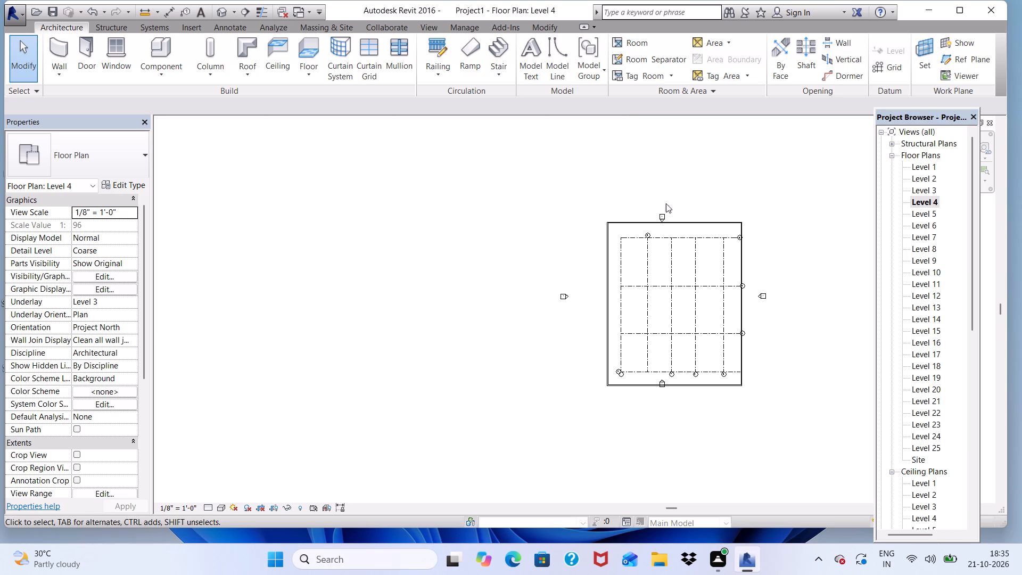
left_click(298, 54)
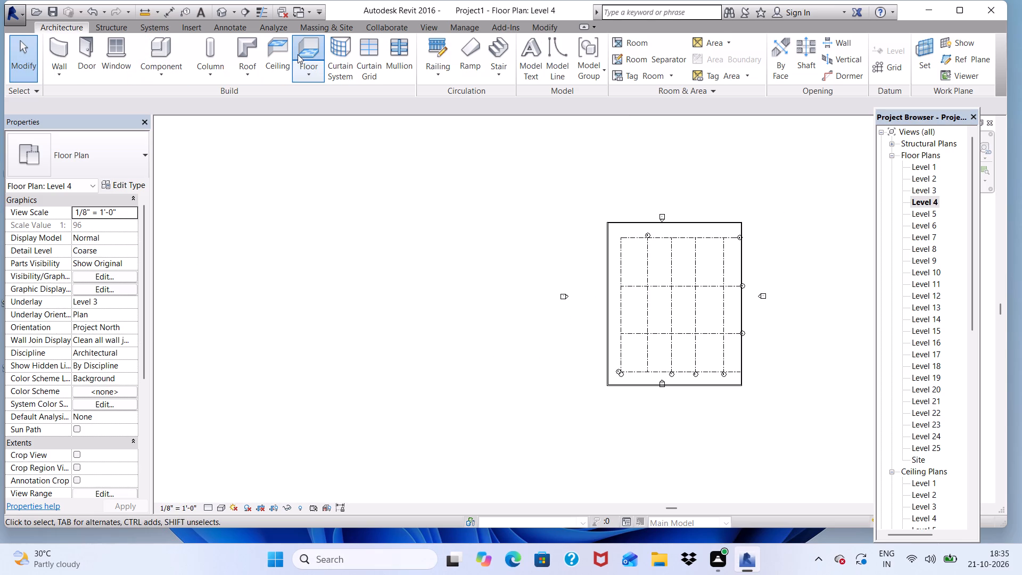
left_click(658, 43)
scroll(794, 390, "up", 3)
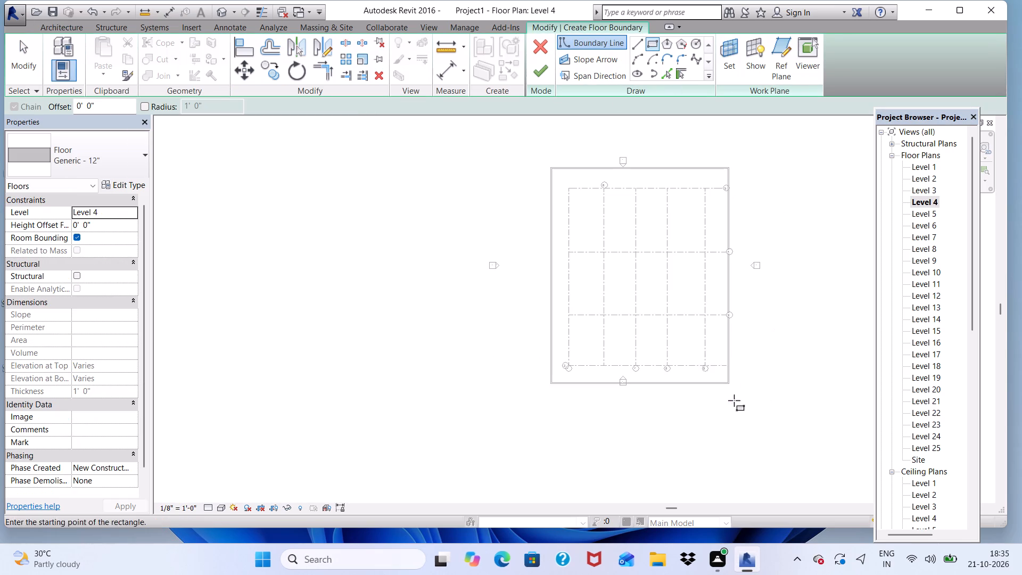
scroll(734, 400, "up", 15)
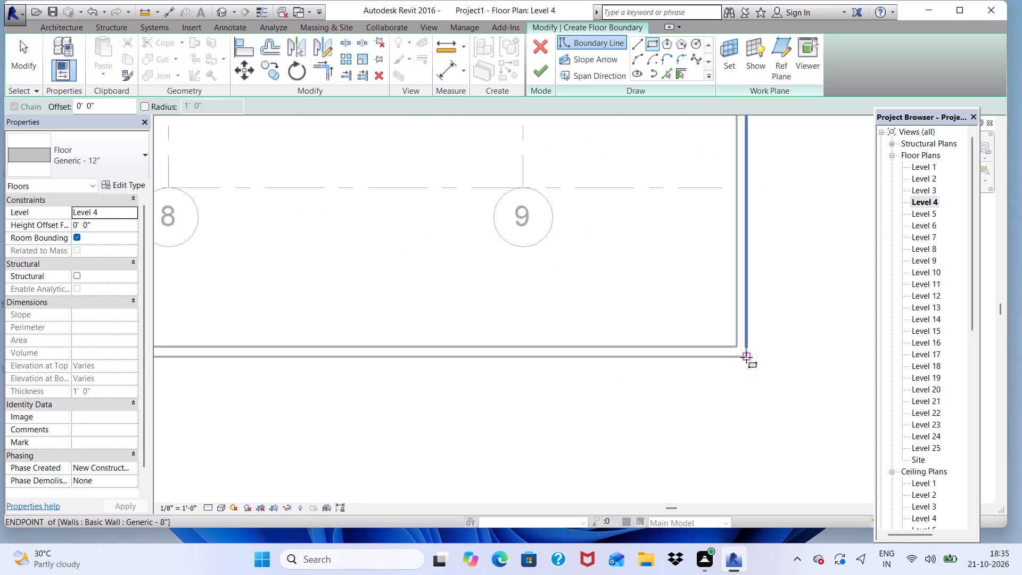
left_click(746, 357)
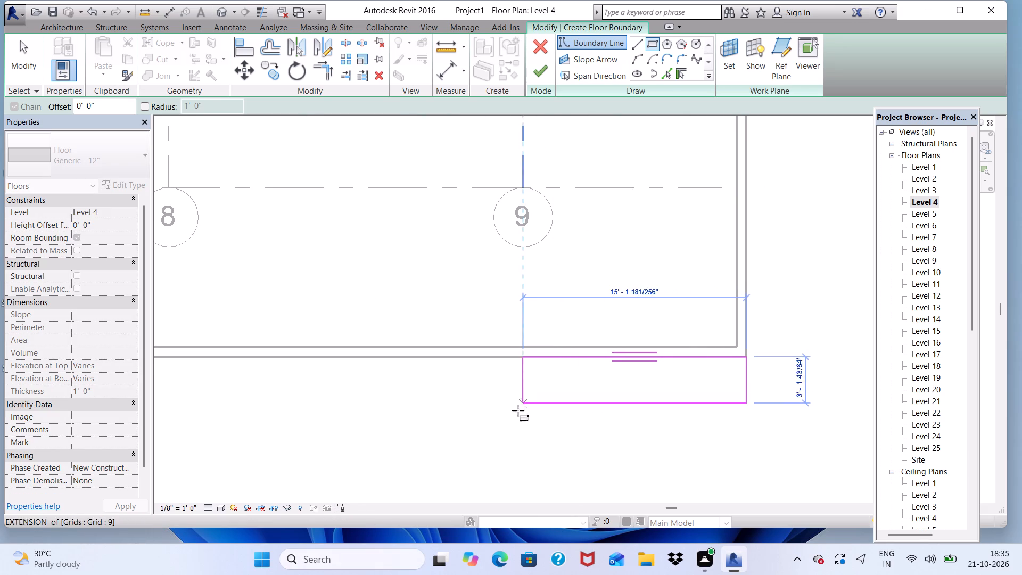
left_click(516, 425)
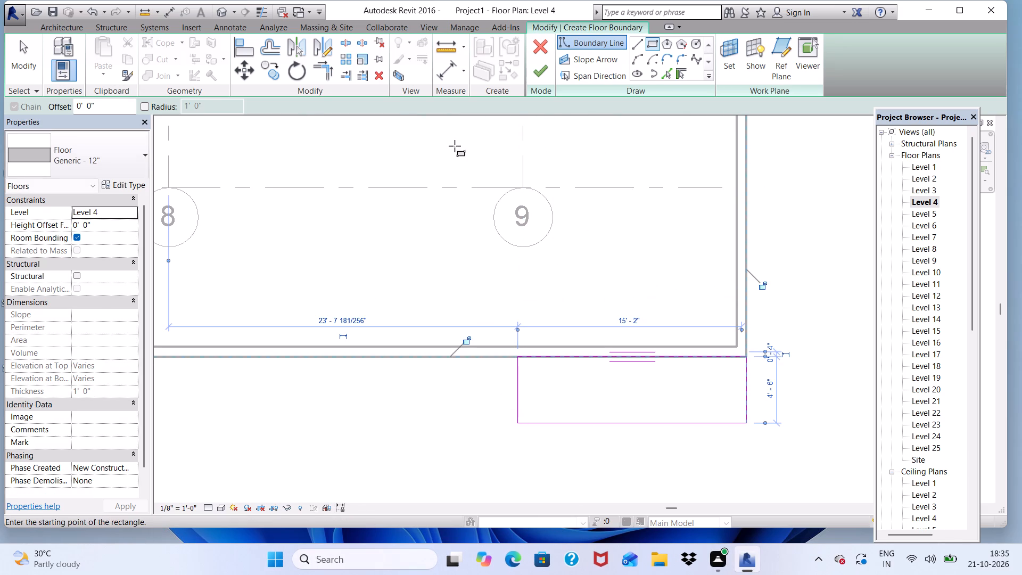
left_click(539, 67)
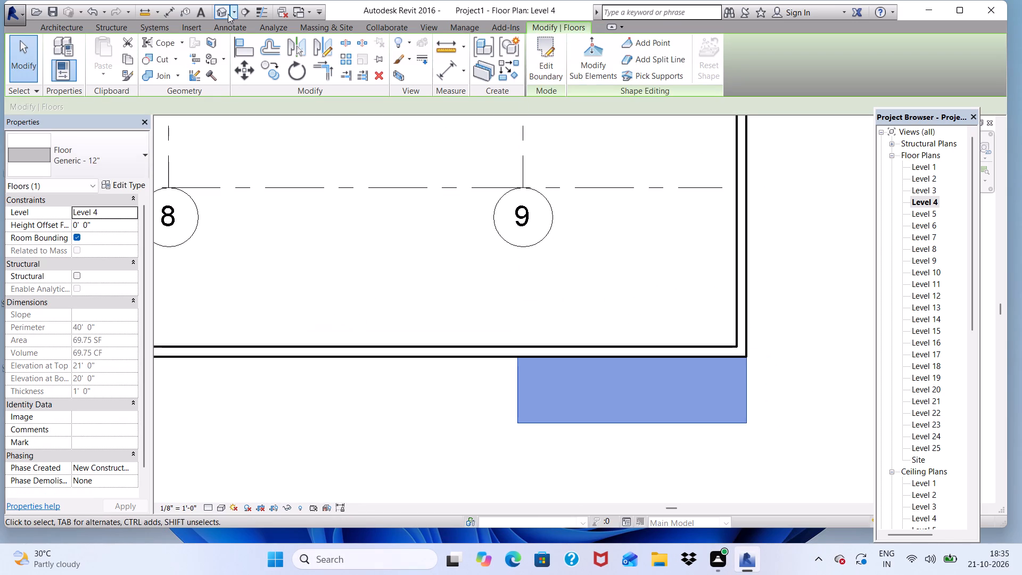
Dismiss the save reminder and examine the small projecting Level 4 slab at the building corner in 3D.
left_click(224, 14)
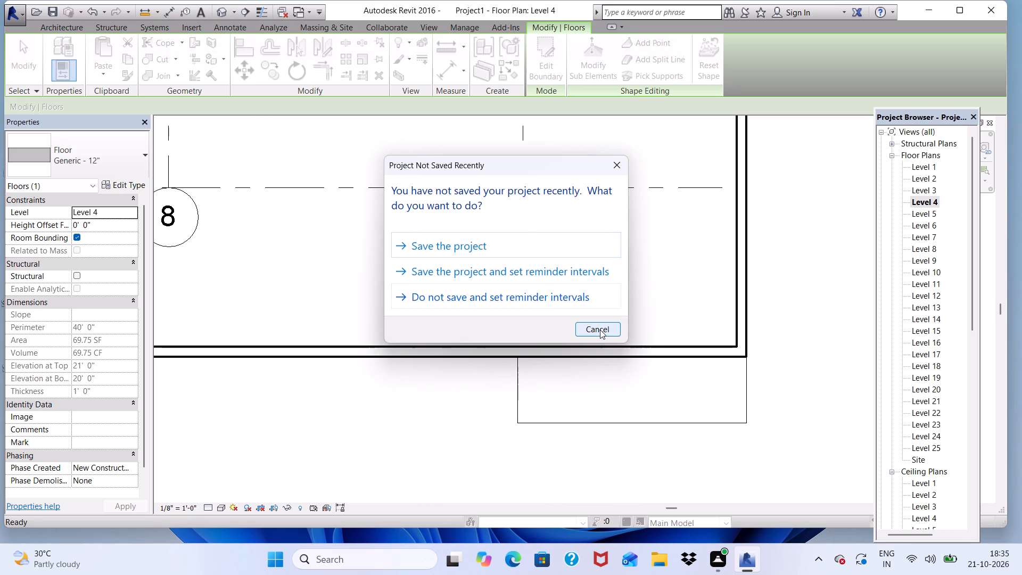
left_click(600, 330)
scroll(529, 364, "up", 2)
scroll(524, 314, "down", 7)
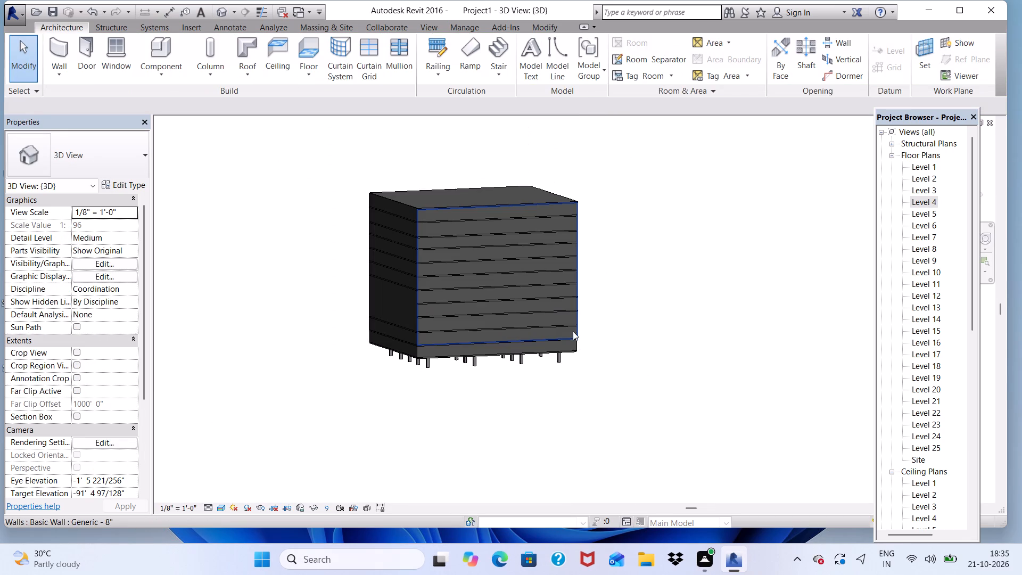
middle_click_drag(574, 355, 335, 370, "shift")
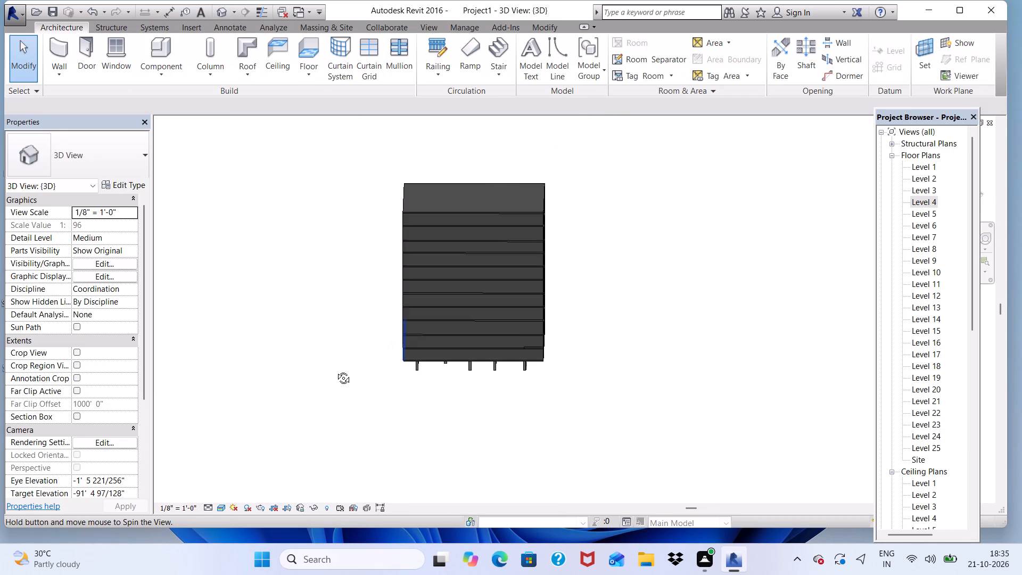
middle_click_drag(335, 370, 335, 371, "shift")
scroll(540, 359, "up", 18, "shift")
scroll(505, 364, "down", 4)
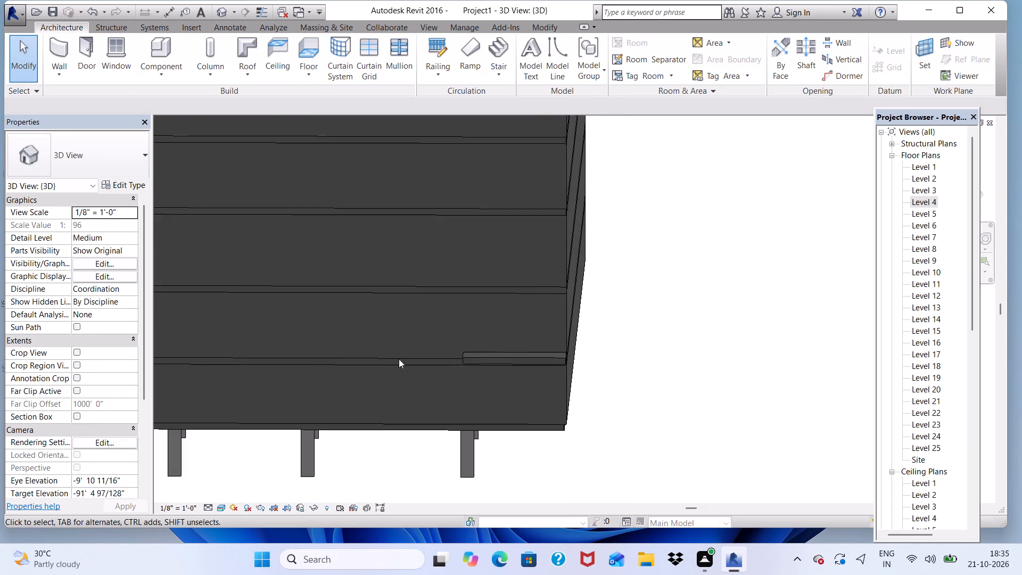
scroll(399, 359, "down", 4)
middle_click_drag(426, 357, 484, 281, "shift")
scroll(484, 280, "up", 1)
scroll(481, 275, "down", 5)
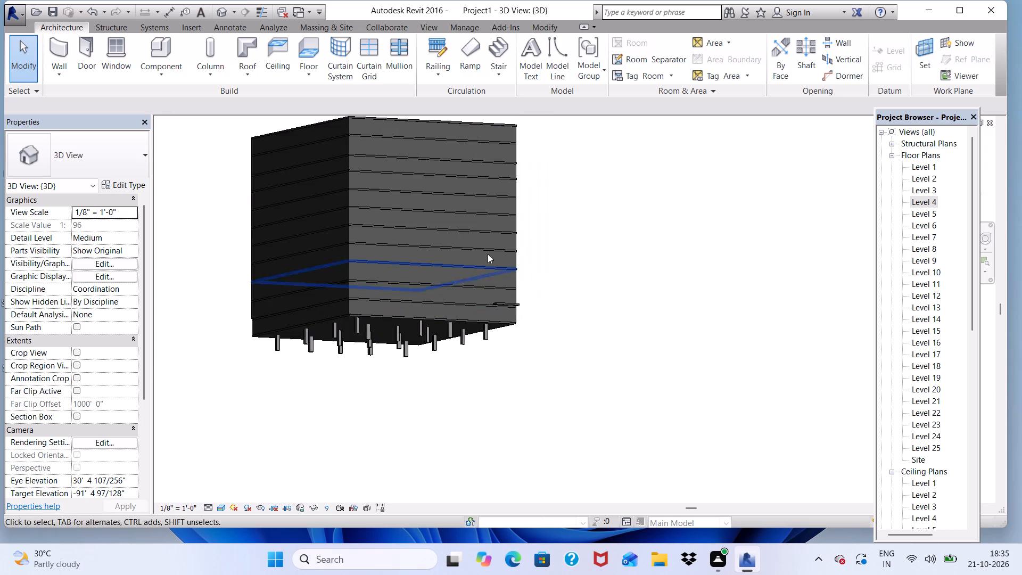
scroll(476, 299, "up", 3)
middle_click_drag(468, 294, 382, 360, "shift")
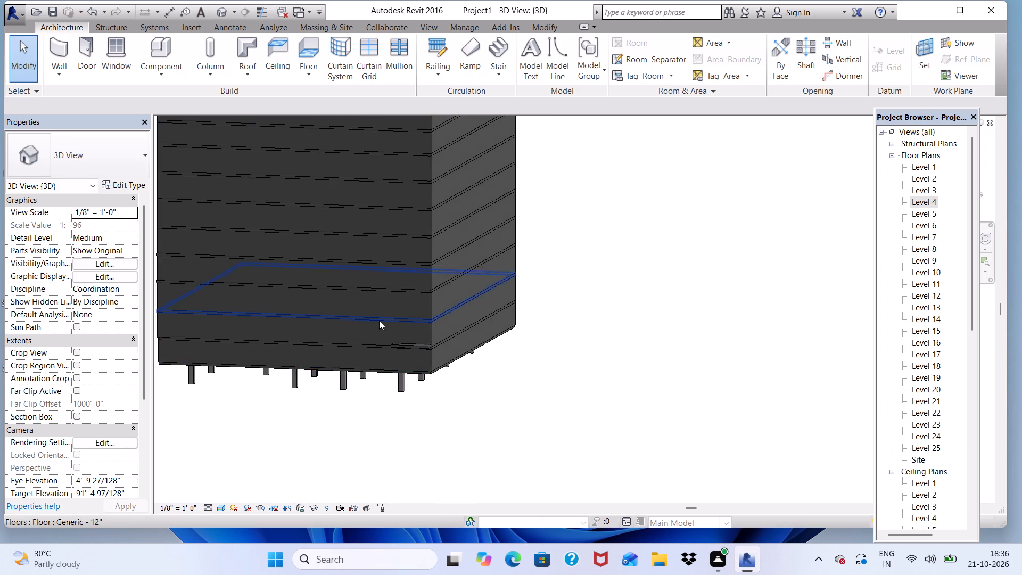
scroll(379, 321, "down", 8)
scroll(395, 343, "up", 8)
middle_click_drag(332, 315, 349, 275)
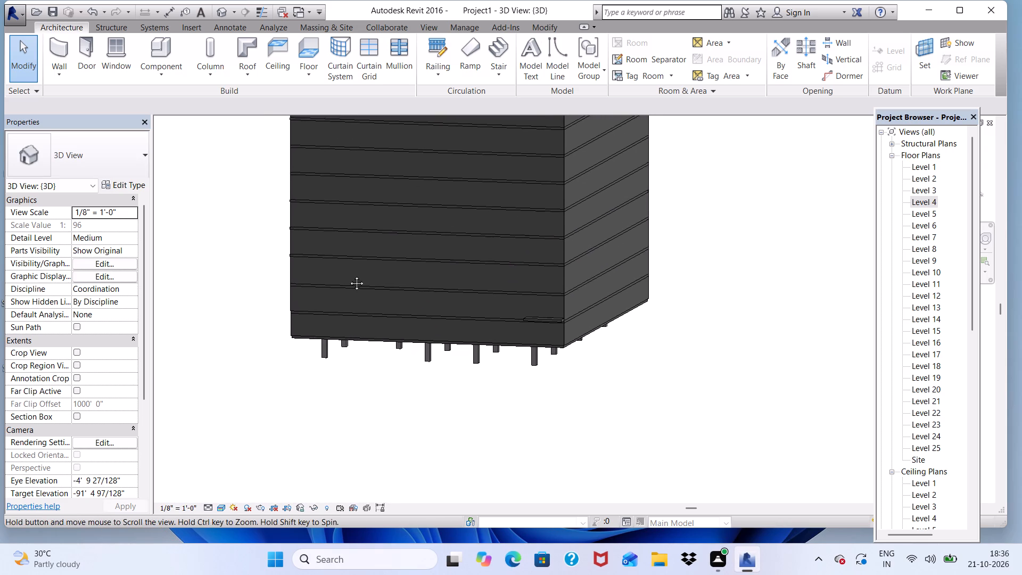
middle_click_drag(349, 275, 360, 306)
scroll(428, 360, "up", 3)
scroll(698, 371, "up", 13)
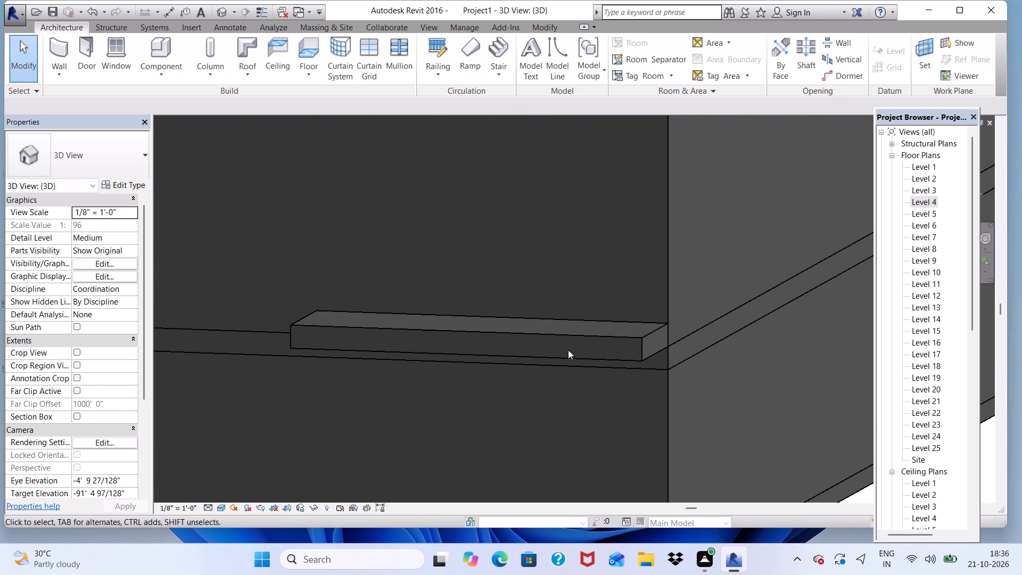
middle_click_drag(568, 350, 568, 322)
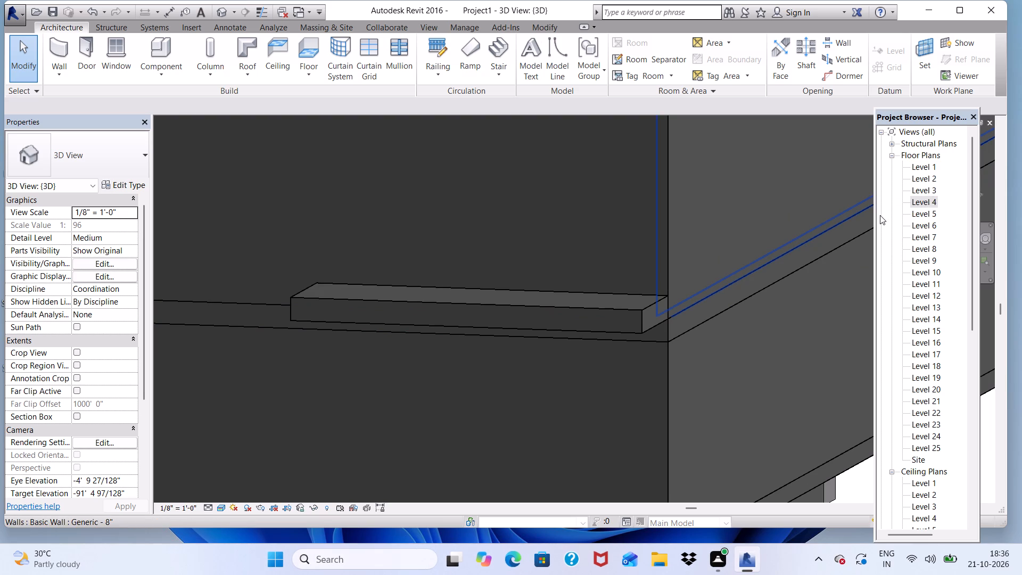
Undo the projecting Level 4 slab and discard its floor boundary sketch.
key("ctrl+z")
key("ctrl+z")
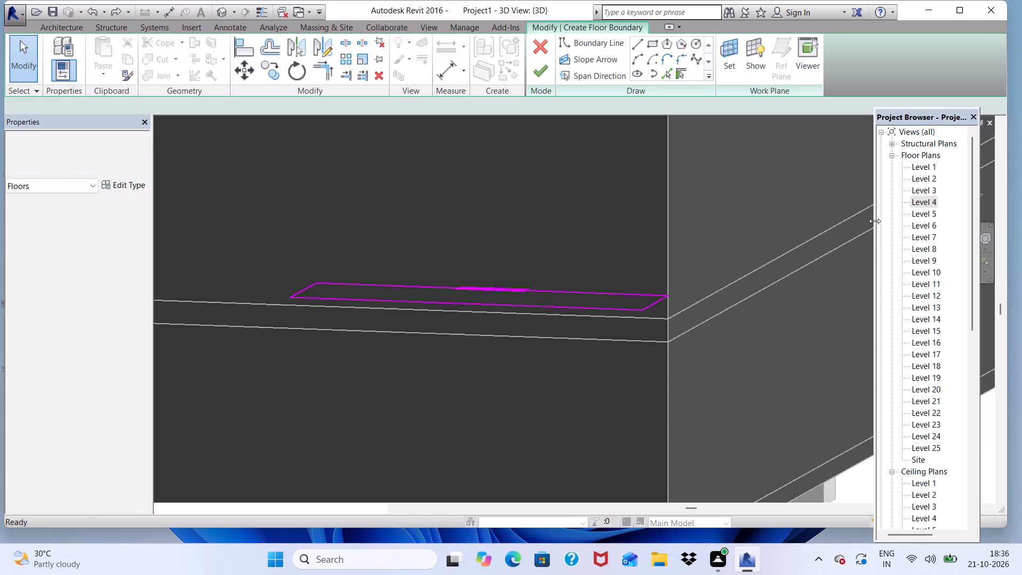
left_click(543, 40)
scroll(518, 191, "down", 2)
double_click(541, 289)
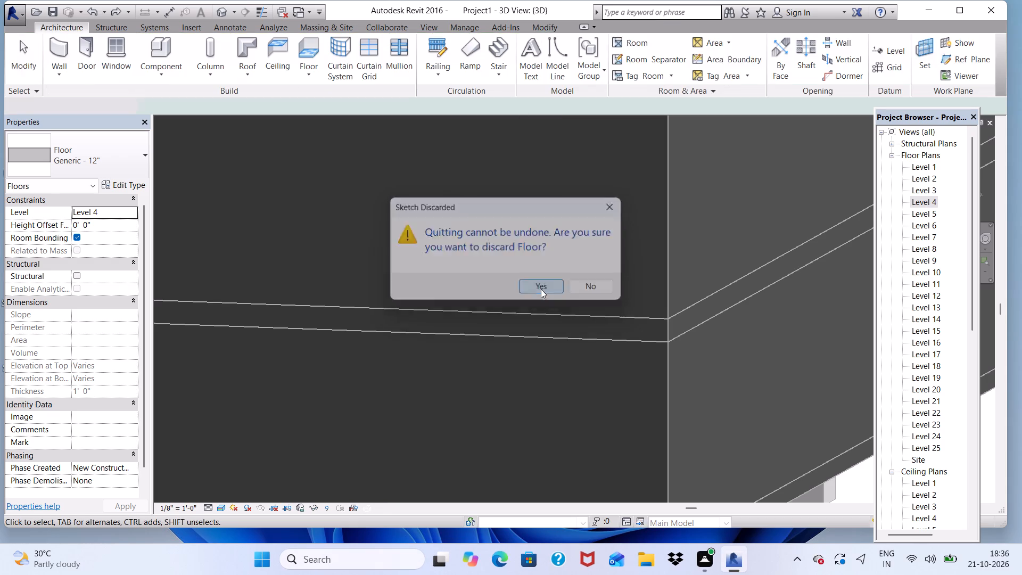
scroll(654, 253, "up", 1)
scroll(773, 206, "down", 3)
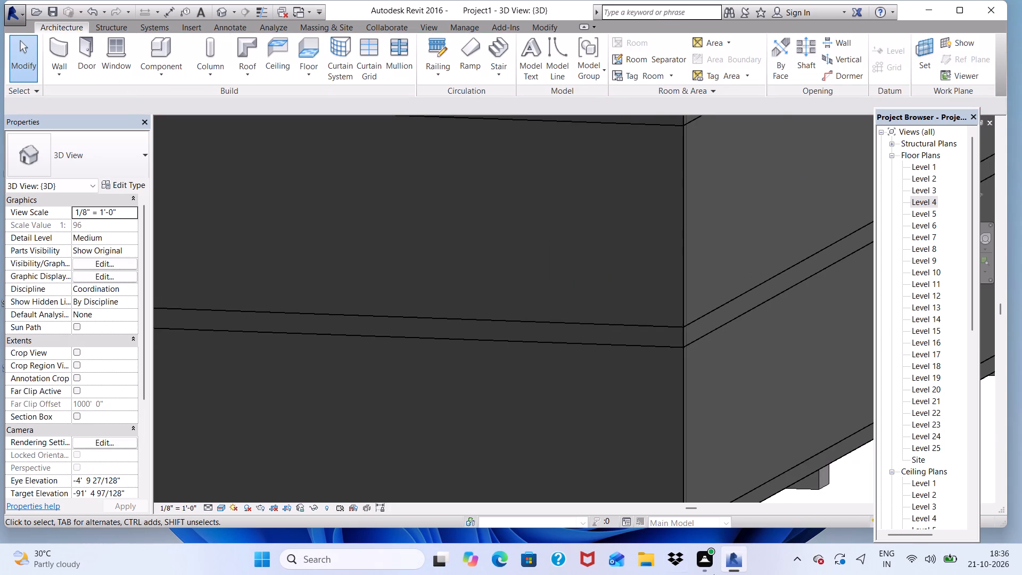
Select the lowest floor slab in 3D to check its level, and open the Level 2 floor plan.
scroll(360, 294, "down", 7)
scroll(468, 430, "up", 3)
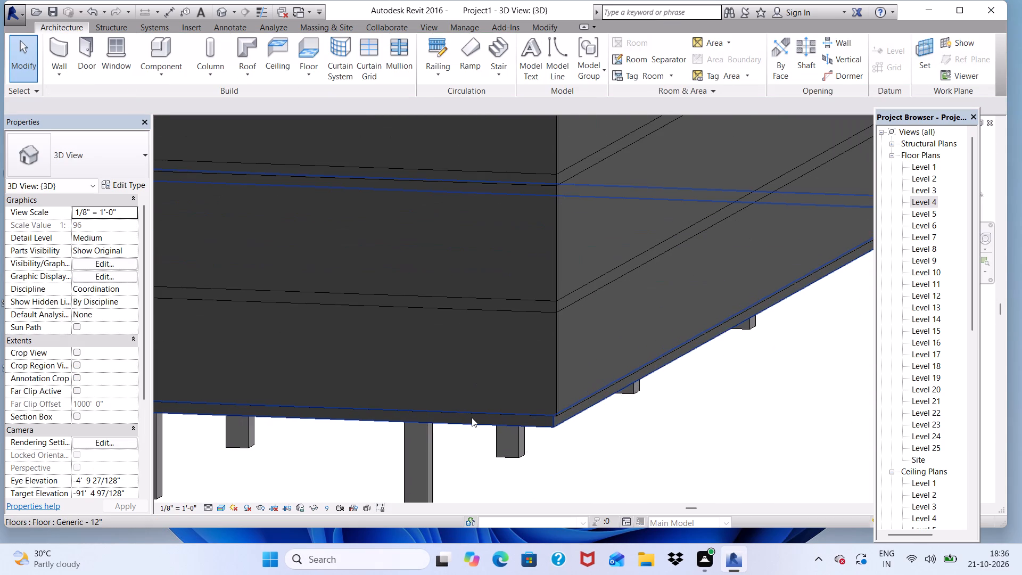
left_click(472, 417)
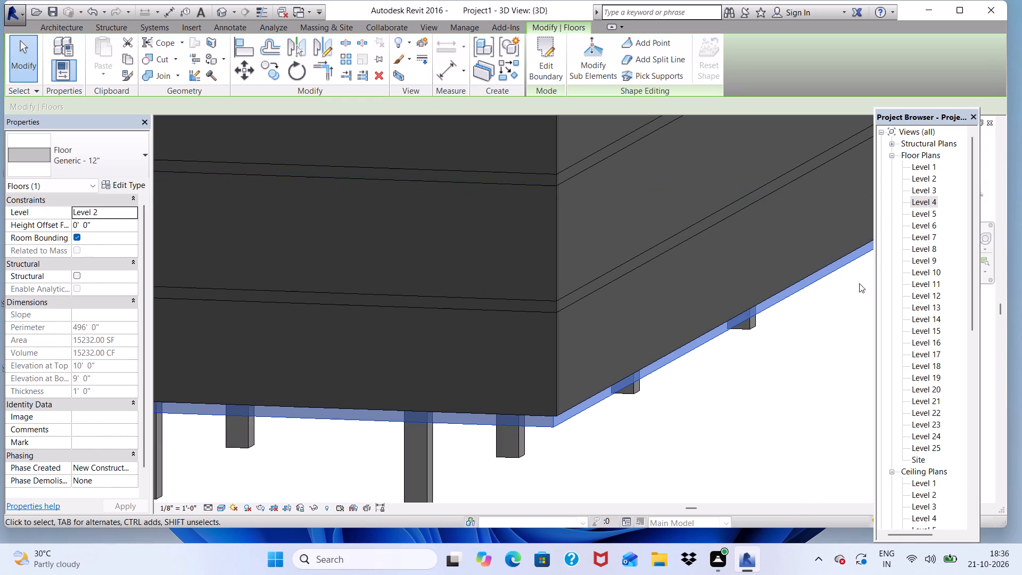
left_click(930, 191)
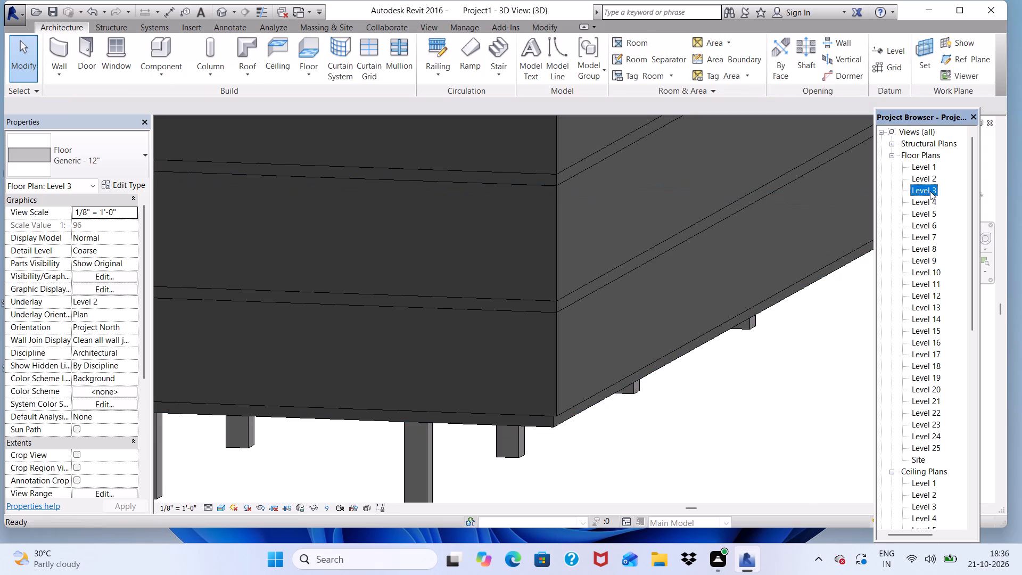
left_click(930, 182)
left_click(930, 182)
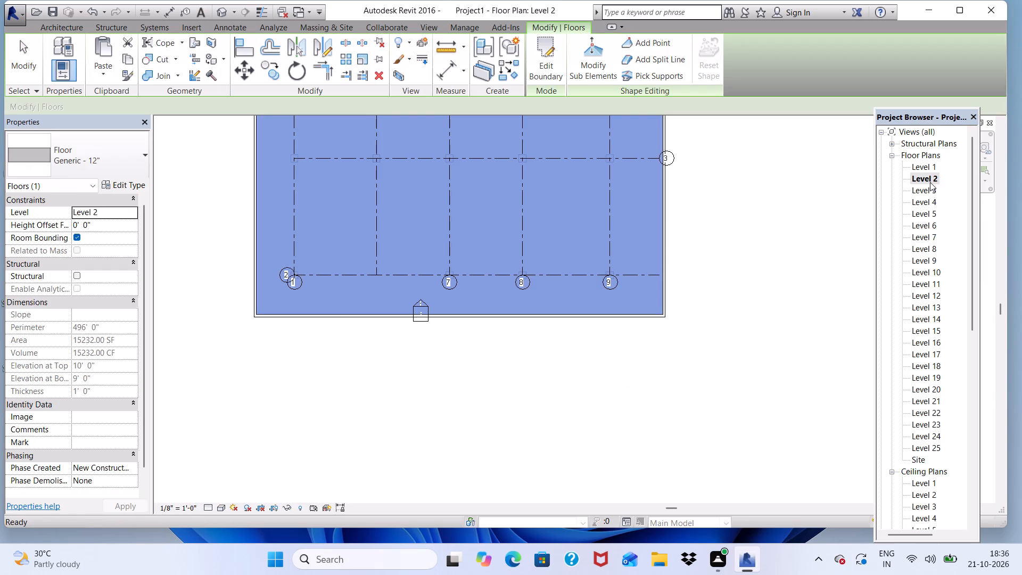
On Level 2, create a rectangular Generic 12" floor about 52'-8" by 16'-0", projecting outward from the outer wall corner near grid 9.
left_click(55, 26)
left_click(305, 50)
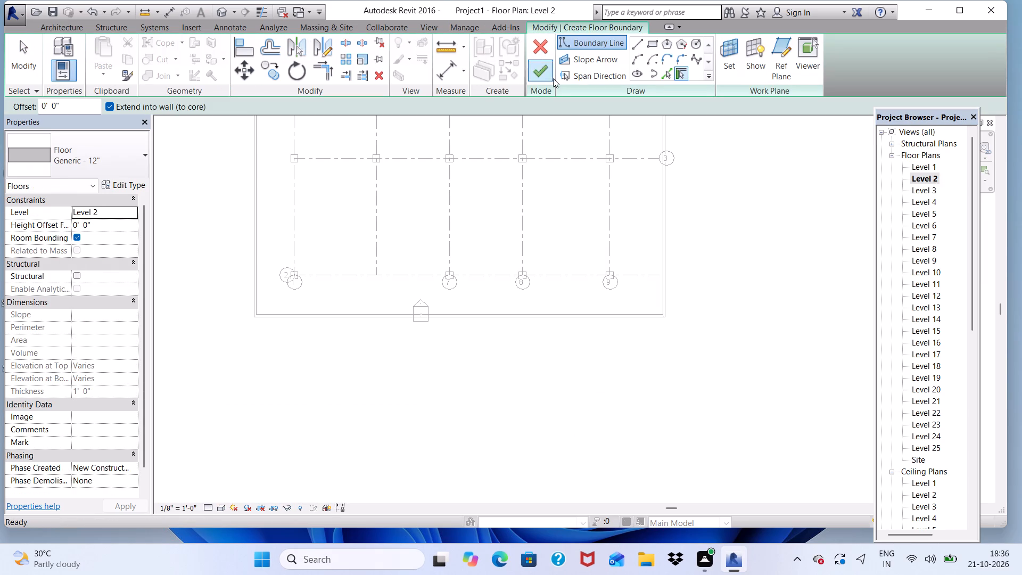
left_click(650, 40)
scroll(689, 312, "up", 2)
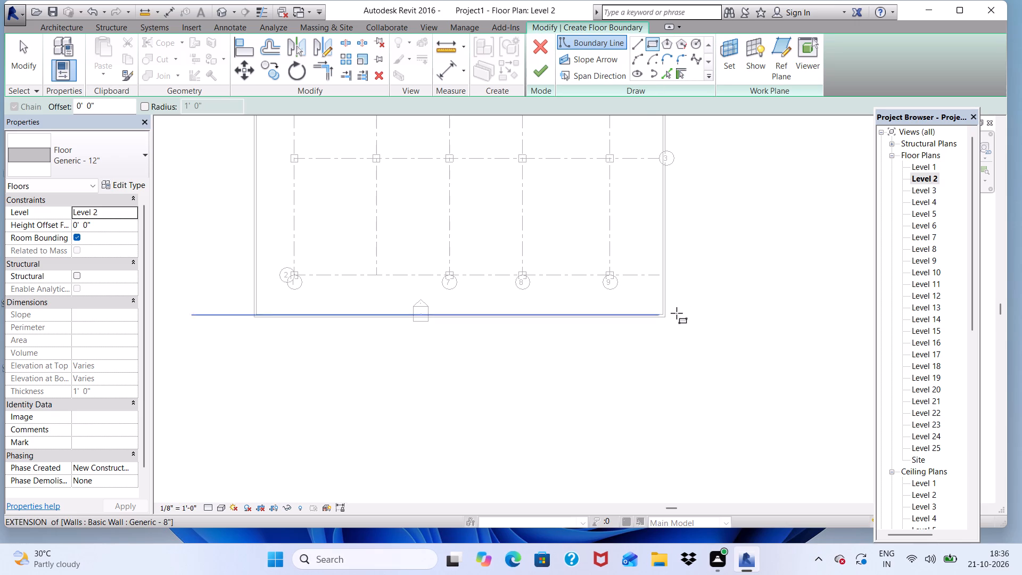
scroll(677, 313, "up", 2)
scroll(670, 317, "down", 1)
scroll(652, 345, "up", 8)
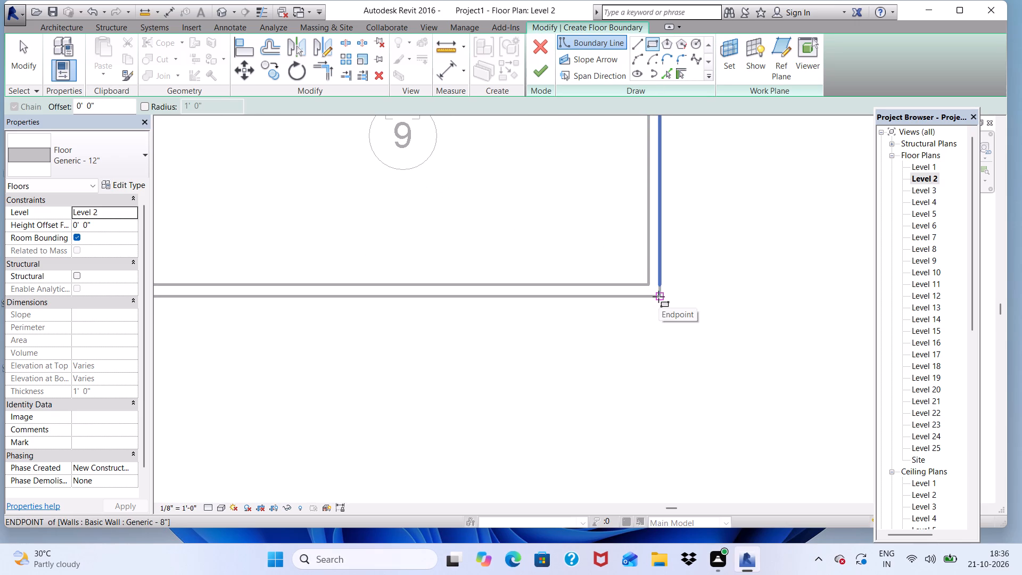
left_click(658, 297)
scroll(622, 390, "down", 1)
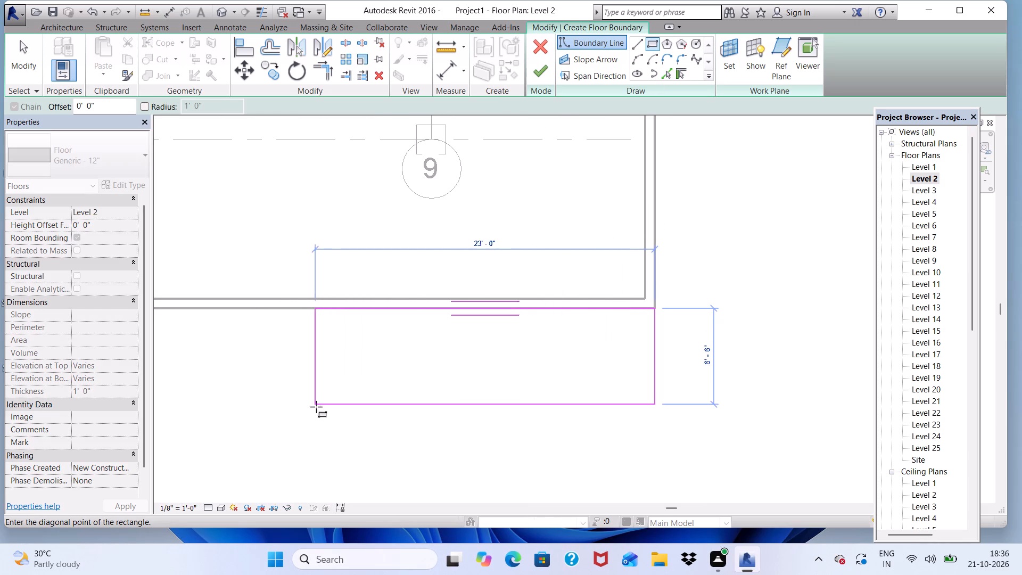
scroll(177, 441, "down", 4)
scroll(201, 389, "up", 1)
scroll(202, 372, "down", 8)
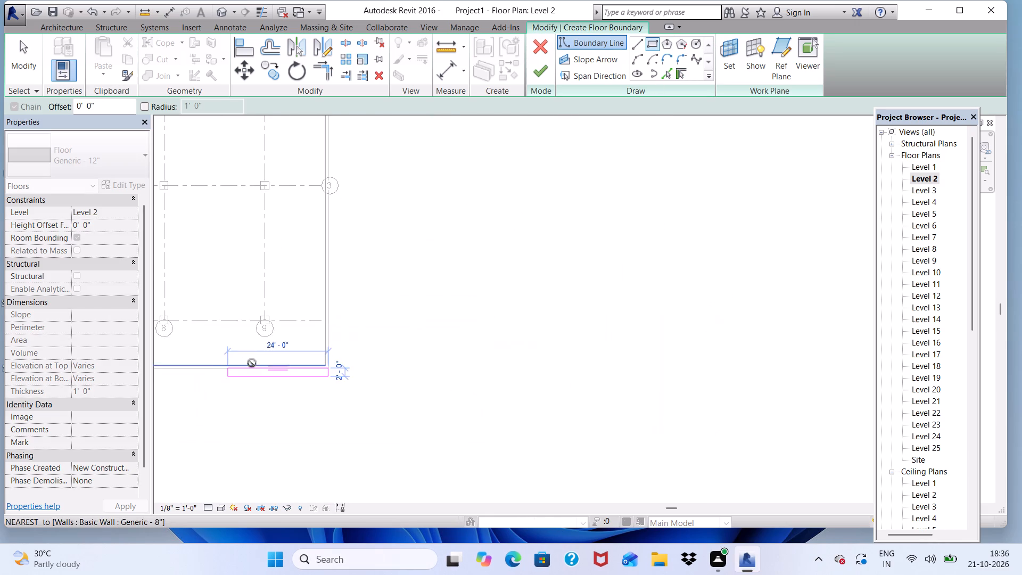
scroll(252, 363, "down", 2)
scroll(431, 369, "down", 5)
scroll(748, 351, "up", 1)
scroll(768, 331, "down", 5)
scroll(208, 432, "up", 5)
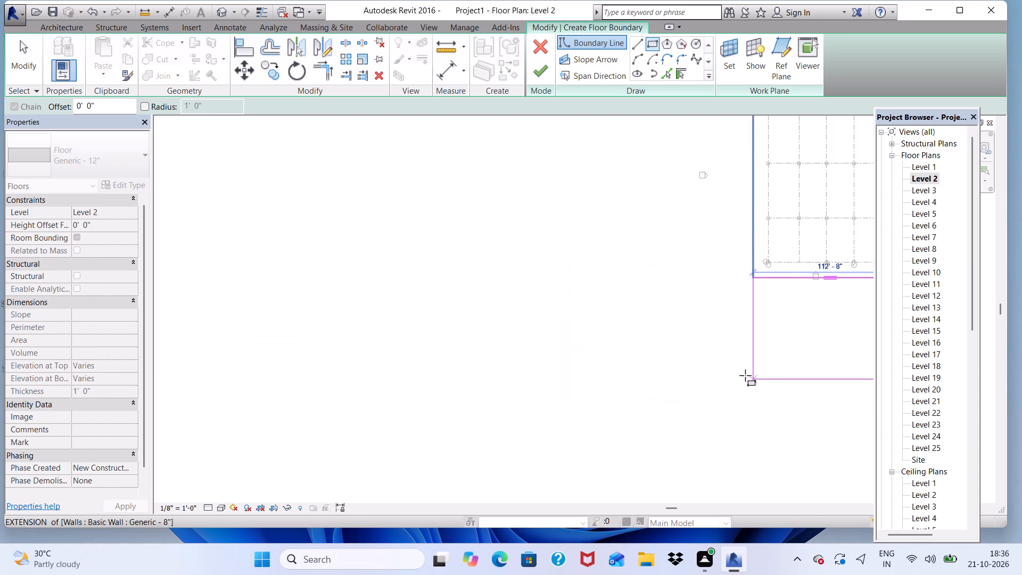
scroll(97, 295, "down", 5)
scroll(30, 306, "down", 4)
scroll(221, 323, "down", 5)
scroll(0, 315, "down", 2)
scroll(514, 367, "up", 2)
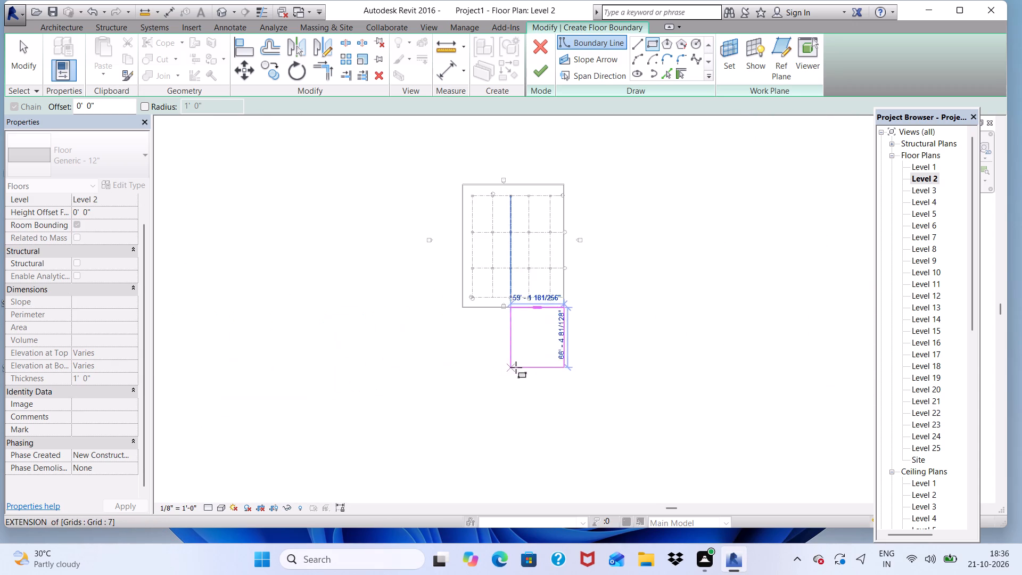
scroll(526, 354, "up", 8)
scroll(516, 283, "up", 2)
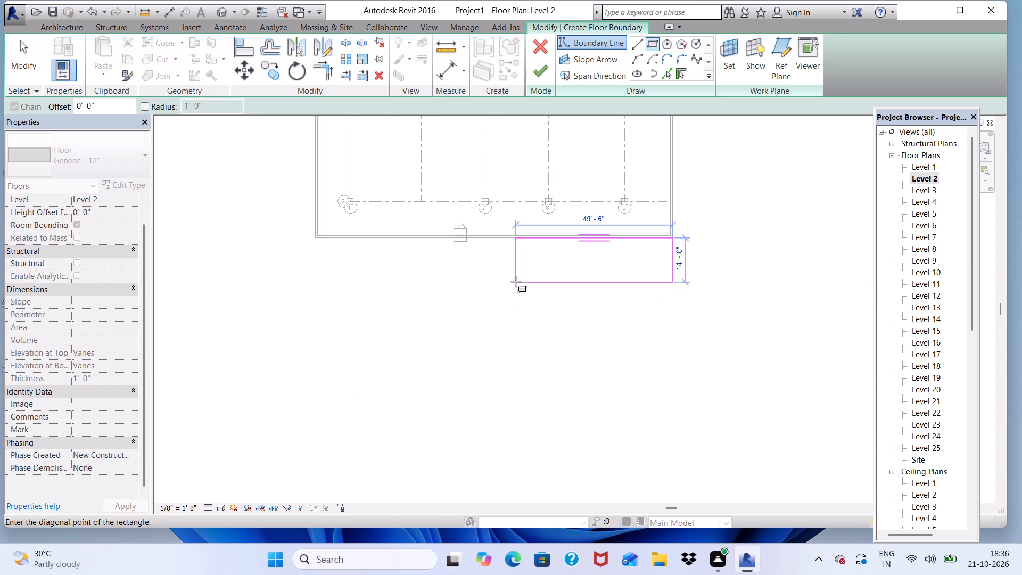
scroll(516, 282, "up", 1)
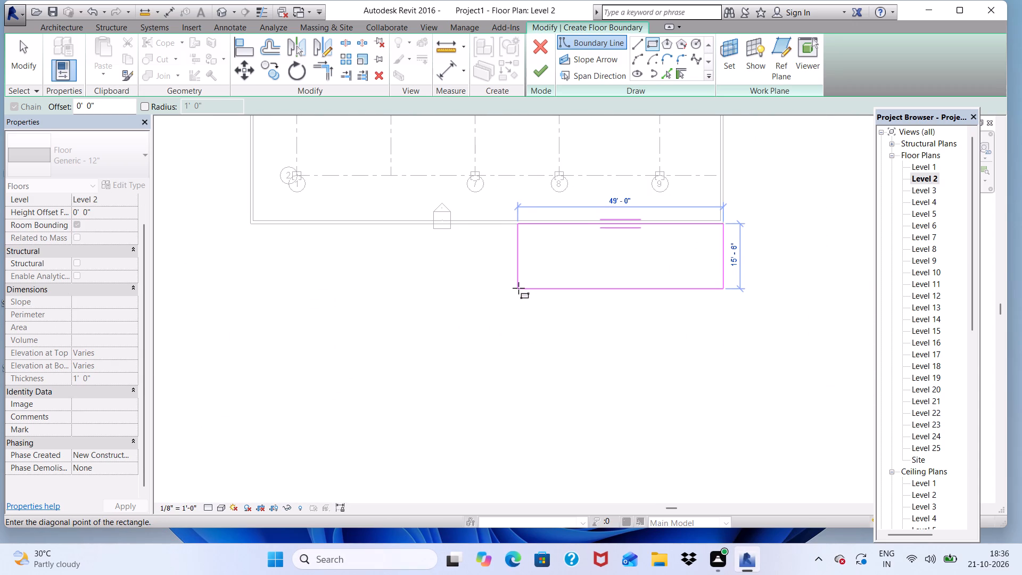
left_click(500, 291)
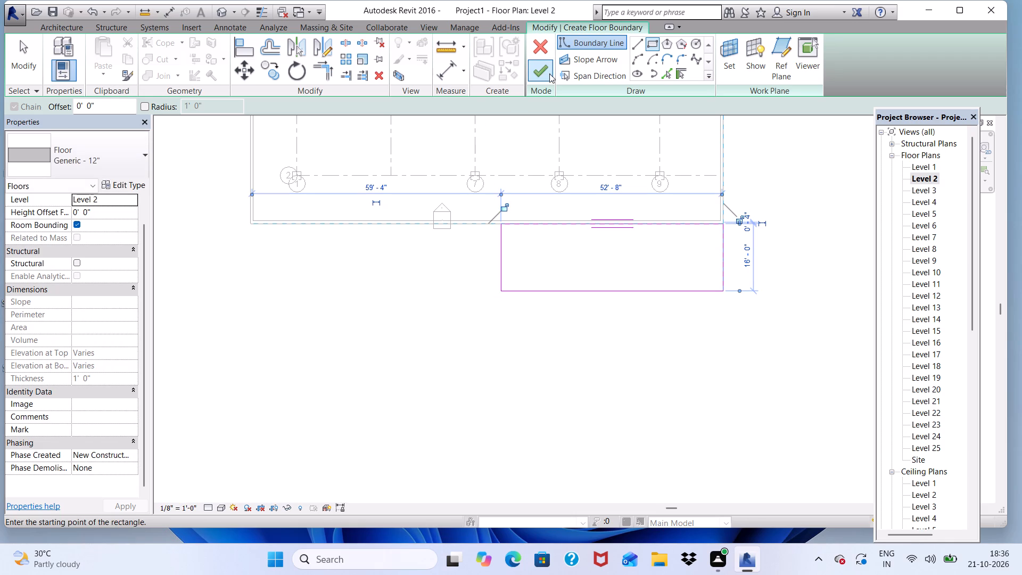
double_click(541, 75)
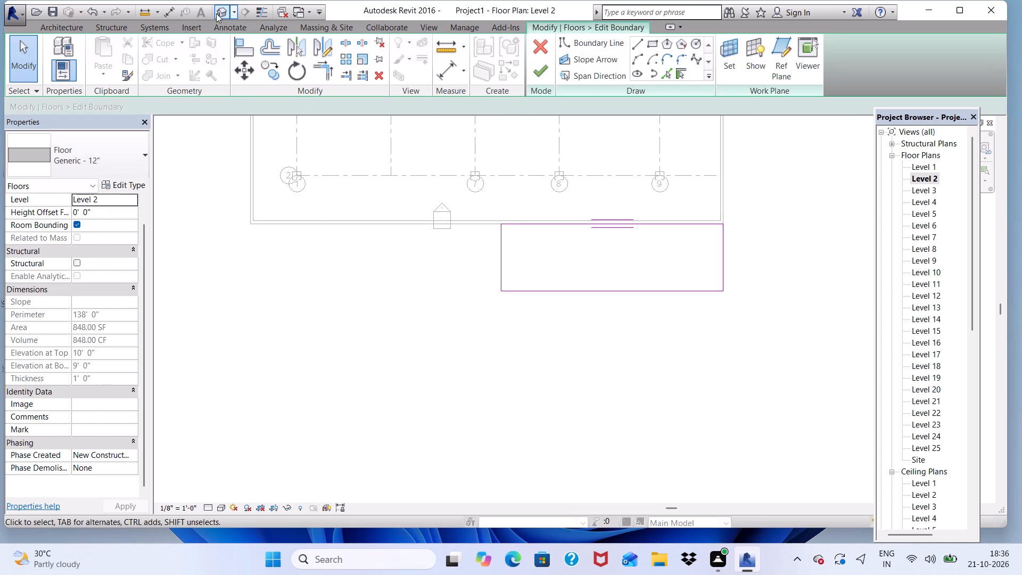
left_click(535, 77)
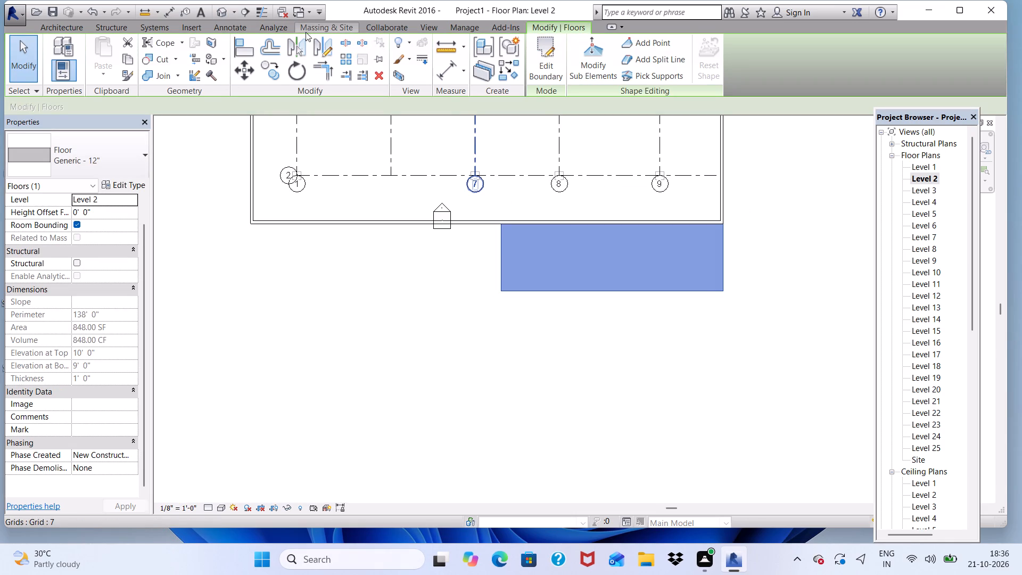
Examine the projecting Level 2 slab in 3D from below, the front and the building's sides.
left_click(222, 11)
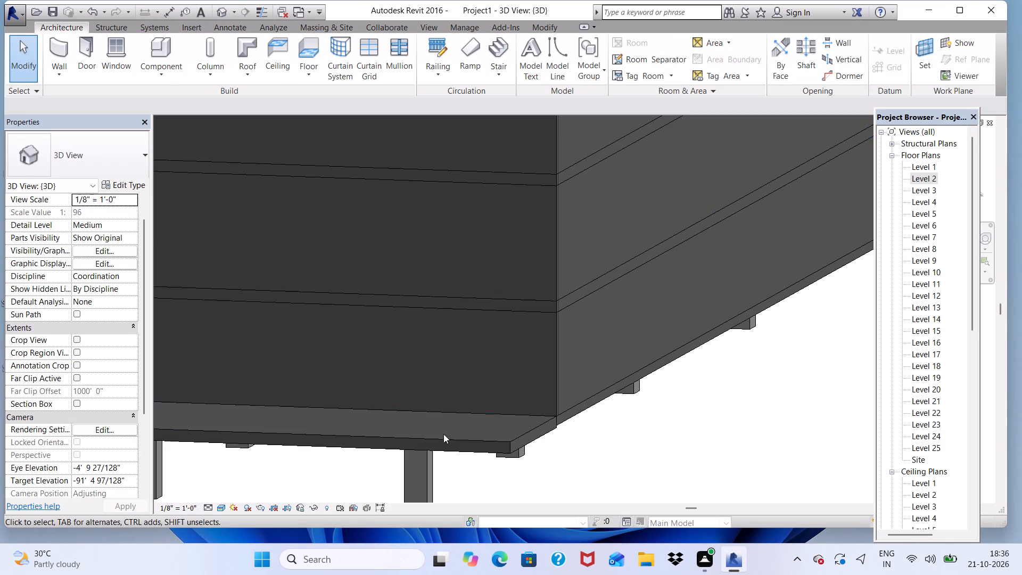
scroll(411, 423, "up", 3)
scroll(388, 320, "down", 10)
scroll(258, 398, "up", 4)
key("space")
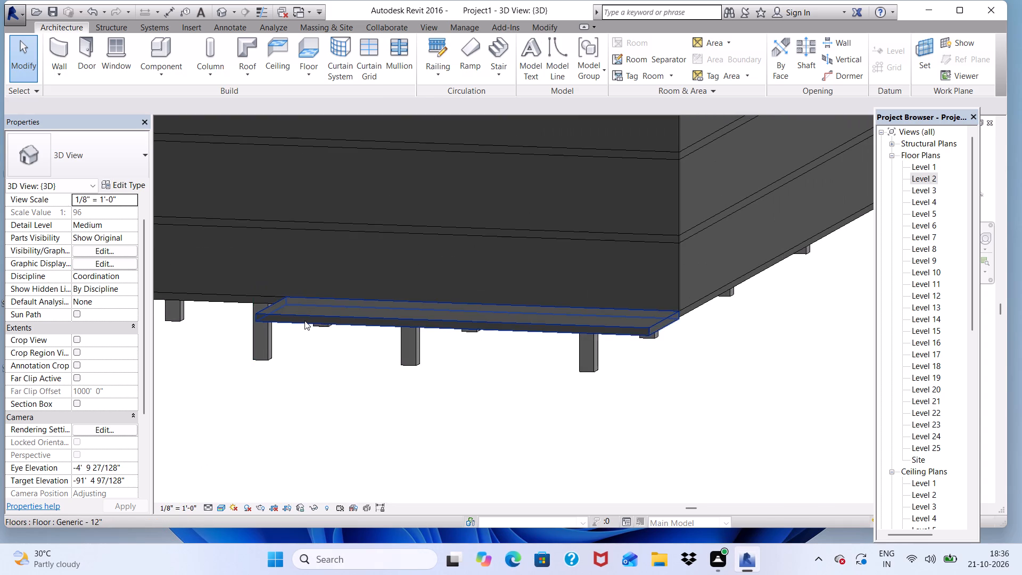
scroll(293, 324, "down", 3)
key("space")
middle_click_drag(189, 397, 219, 289, "shift")
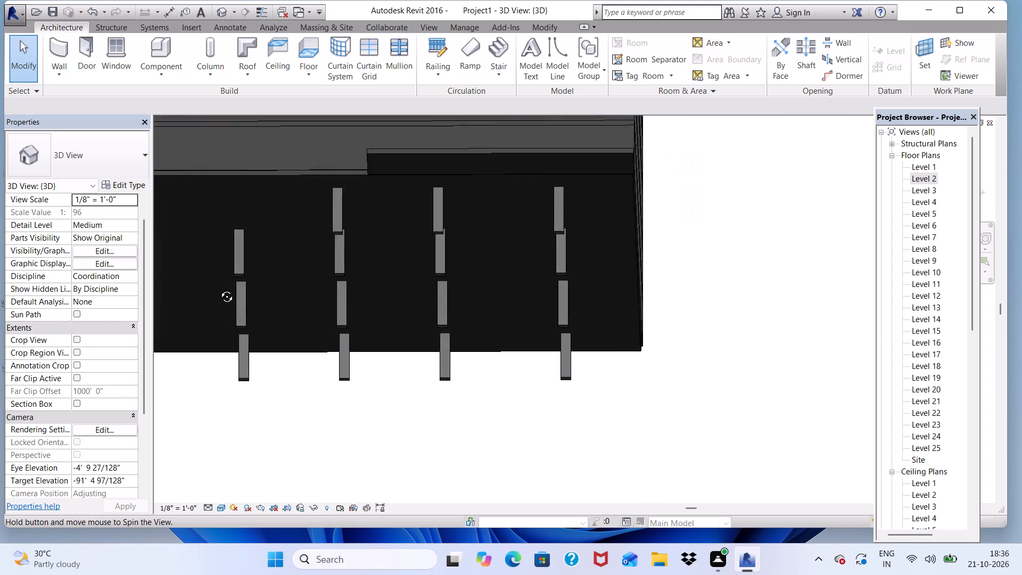
middle_click_drag(219, 289, 236, 422, "shift")
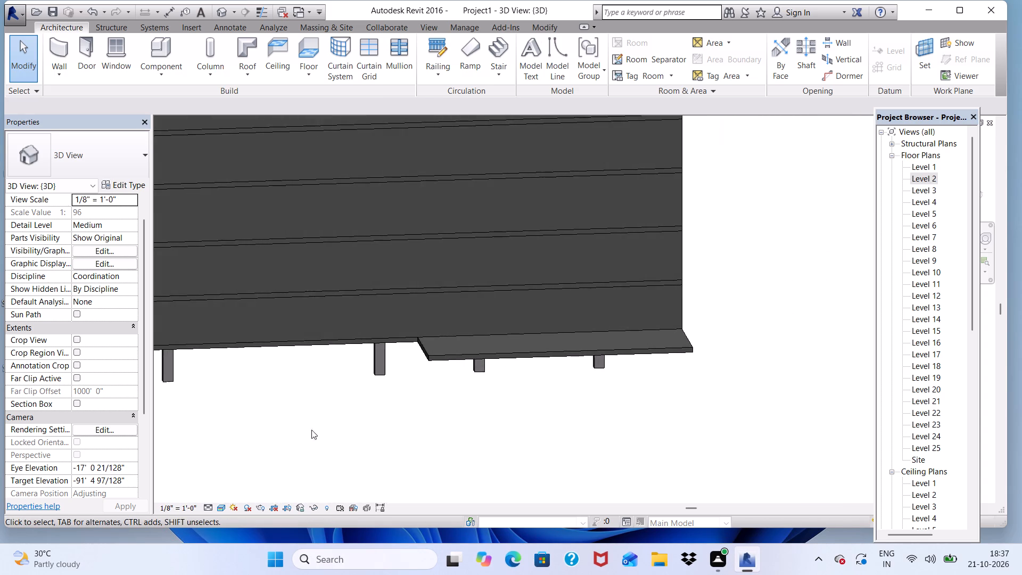
scroll(389, 441, "up", 1)
scroll(393, 443, "down", 2)
scroll(383, 451, "up", 1)
middle_click_drag(382, 448, 516, 461, "shift")
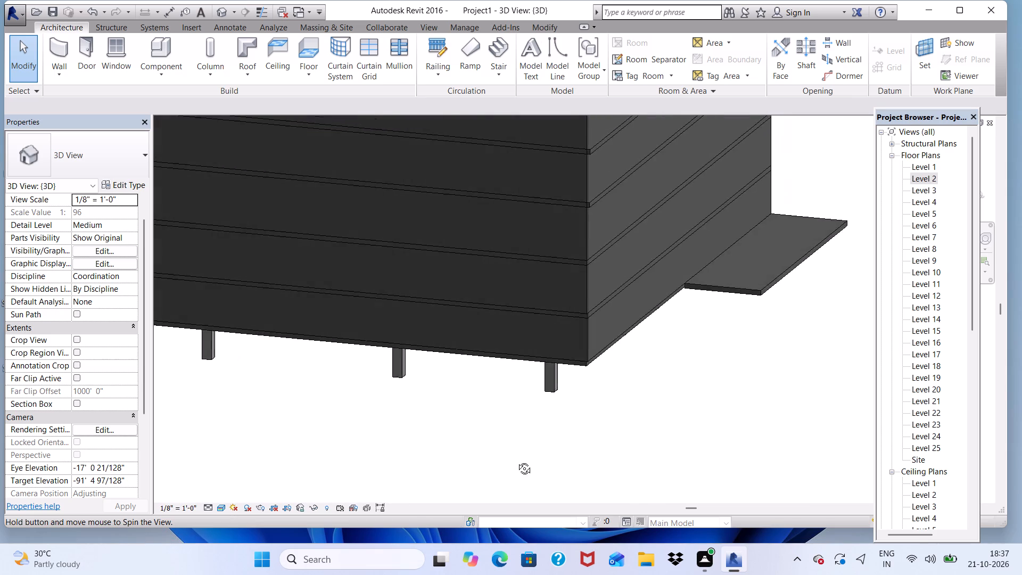
middle_click_drag(516, 461, 375, 522, "shift")
scroll(365, 425, "down", 4)
middle_click_drag(395, 484, 382, 417, "shift")
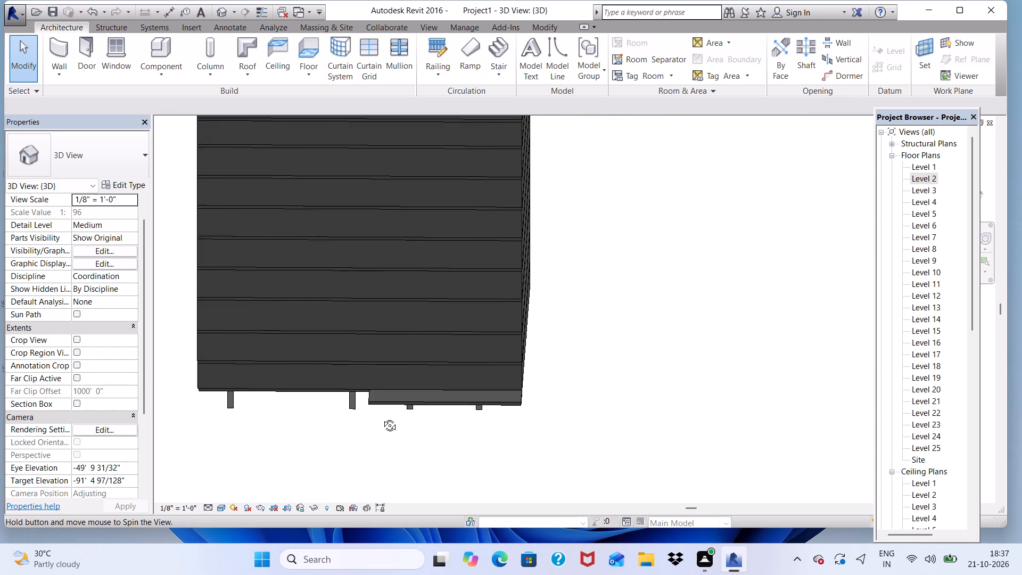
middle_click_drag(382, 417, 381, 414, "shift")
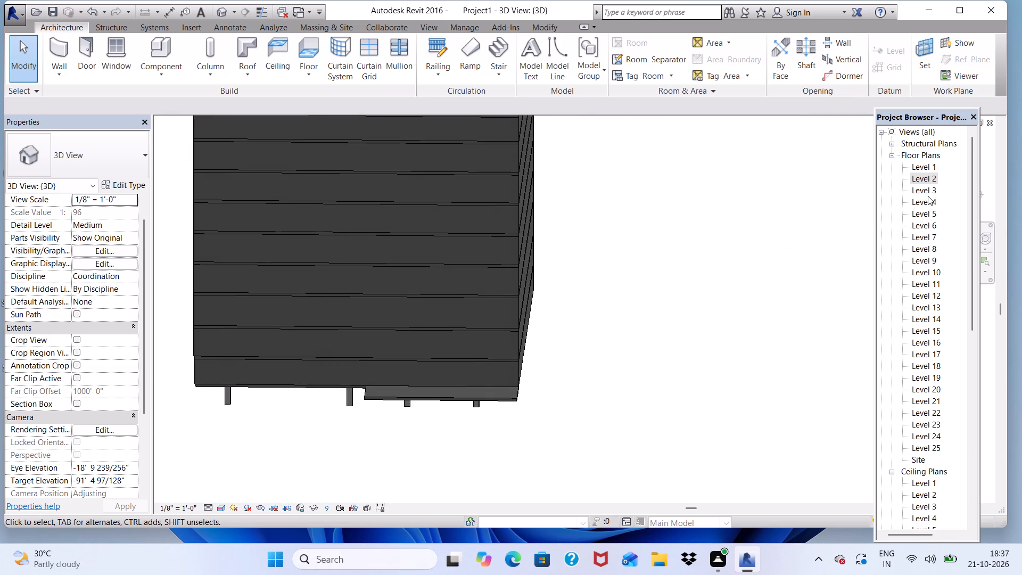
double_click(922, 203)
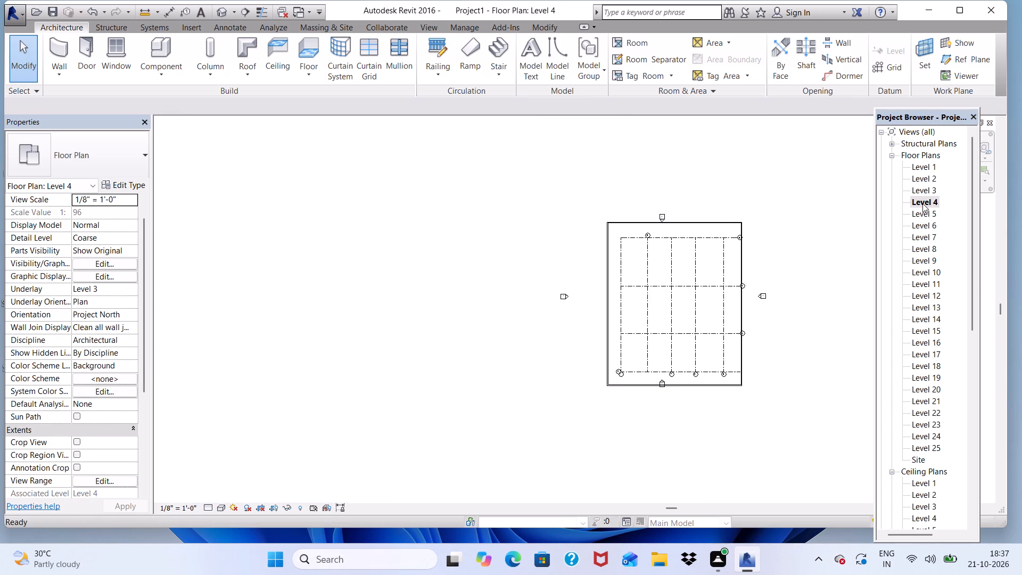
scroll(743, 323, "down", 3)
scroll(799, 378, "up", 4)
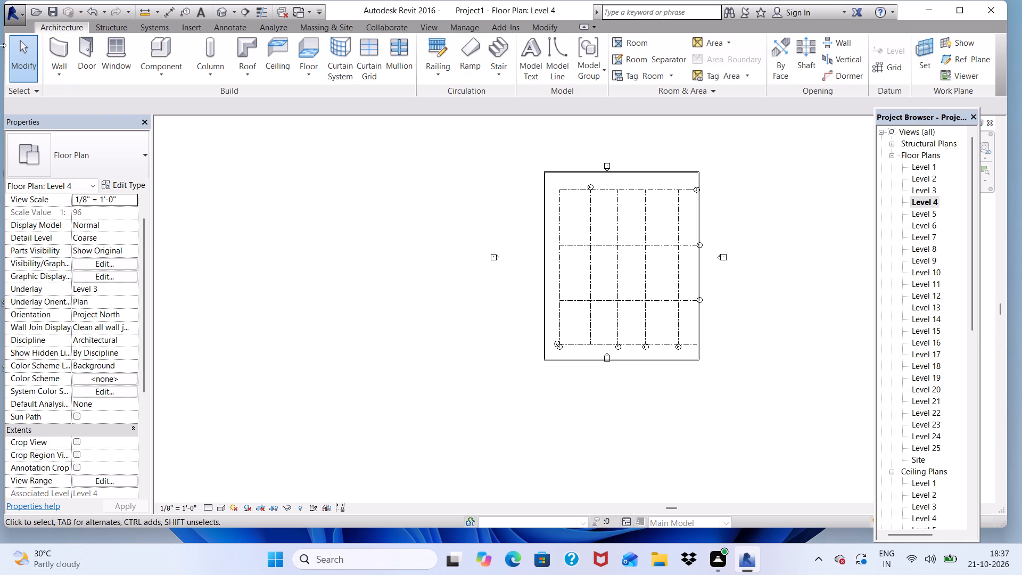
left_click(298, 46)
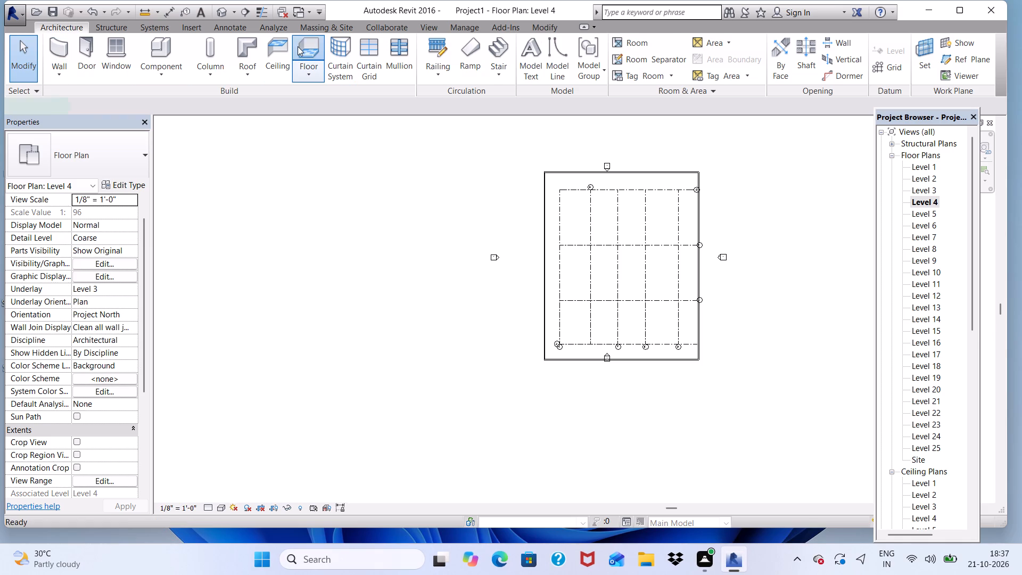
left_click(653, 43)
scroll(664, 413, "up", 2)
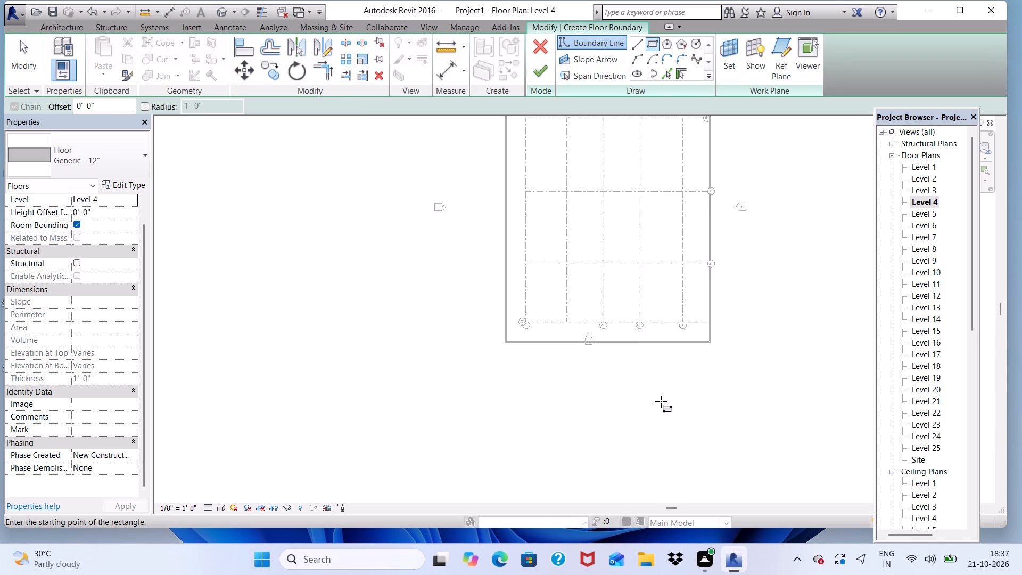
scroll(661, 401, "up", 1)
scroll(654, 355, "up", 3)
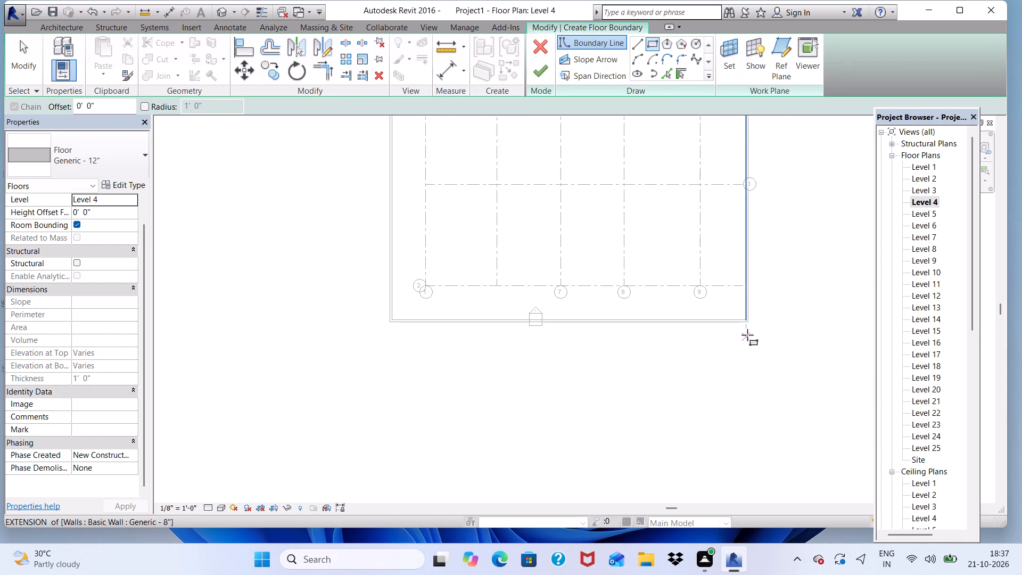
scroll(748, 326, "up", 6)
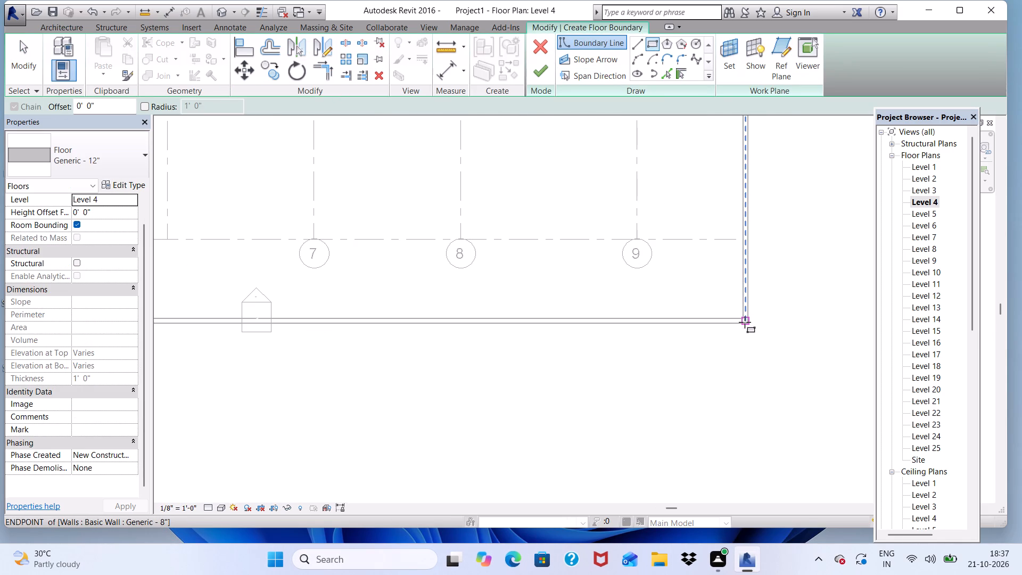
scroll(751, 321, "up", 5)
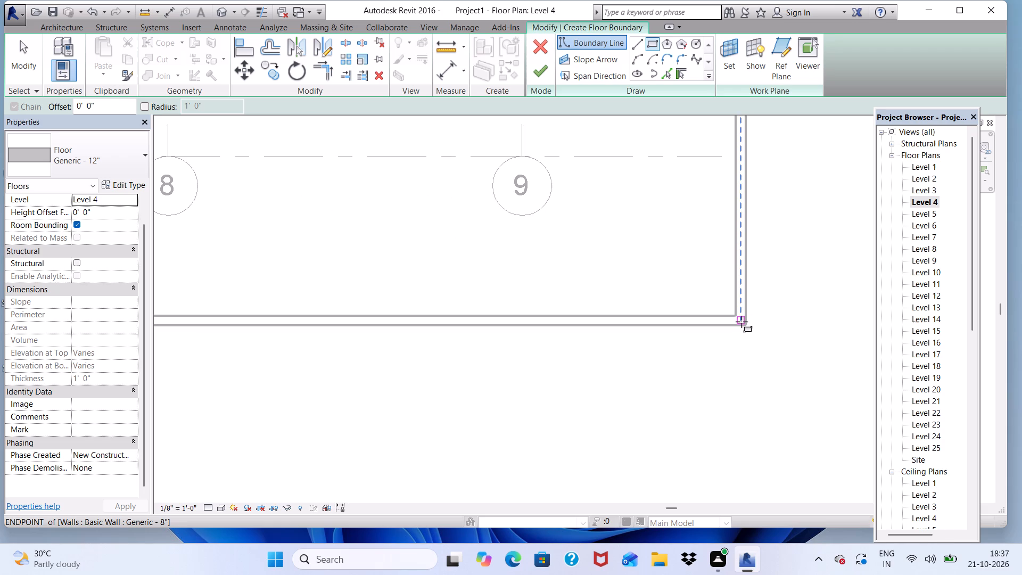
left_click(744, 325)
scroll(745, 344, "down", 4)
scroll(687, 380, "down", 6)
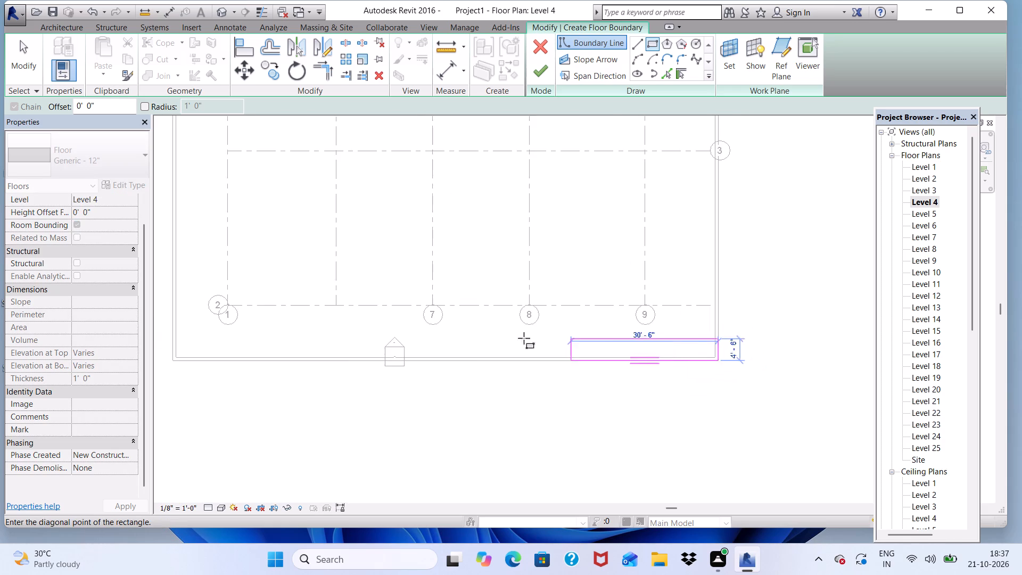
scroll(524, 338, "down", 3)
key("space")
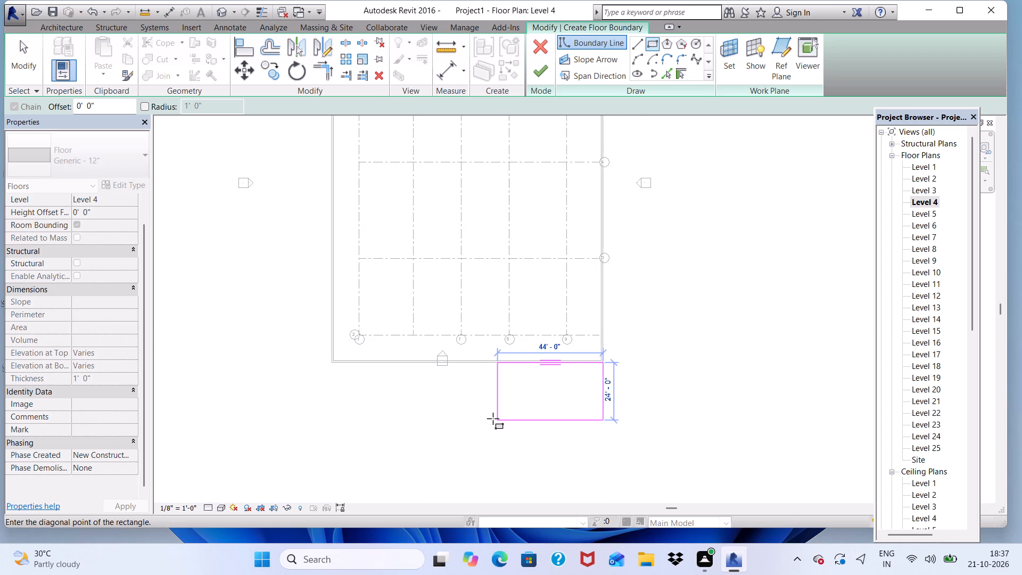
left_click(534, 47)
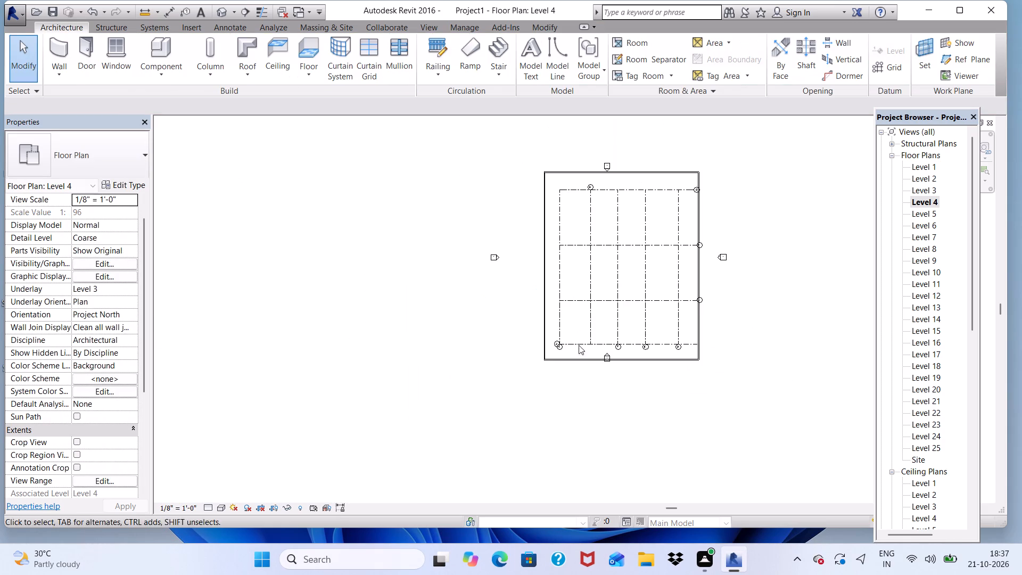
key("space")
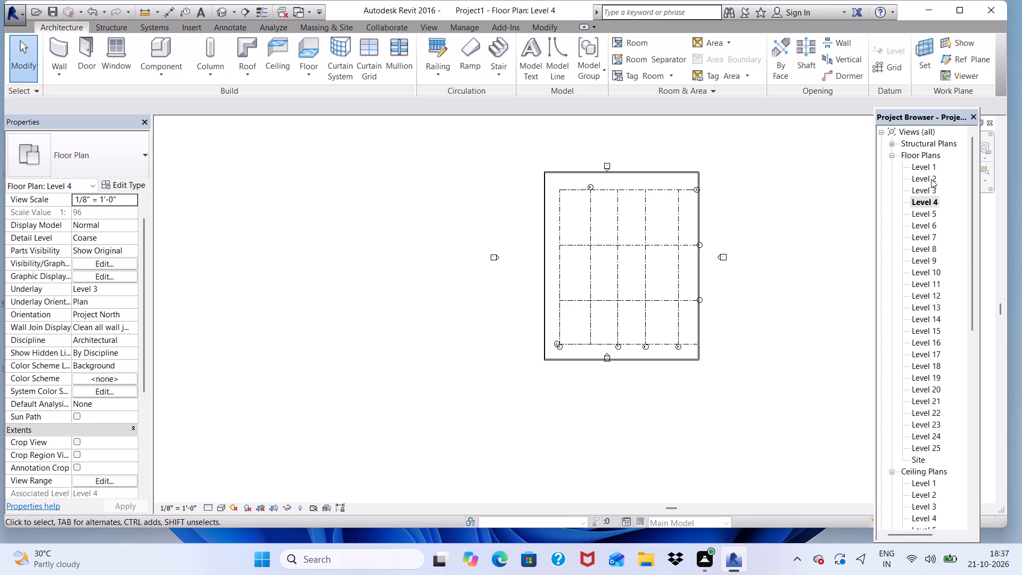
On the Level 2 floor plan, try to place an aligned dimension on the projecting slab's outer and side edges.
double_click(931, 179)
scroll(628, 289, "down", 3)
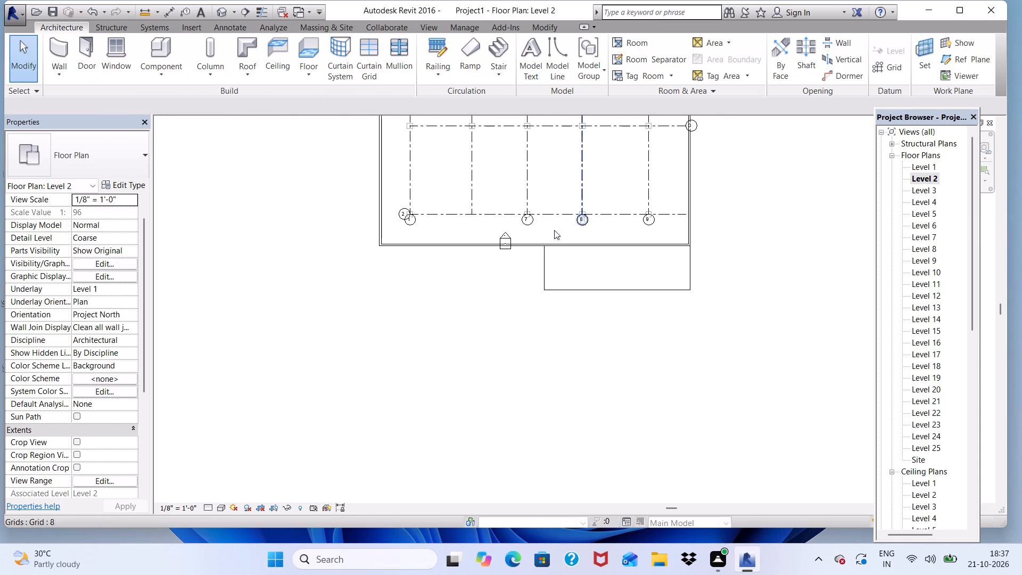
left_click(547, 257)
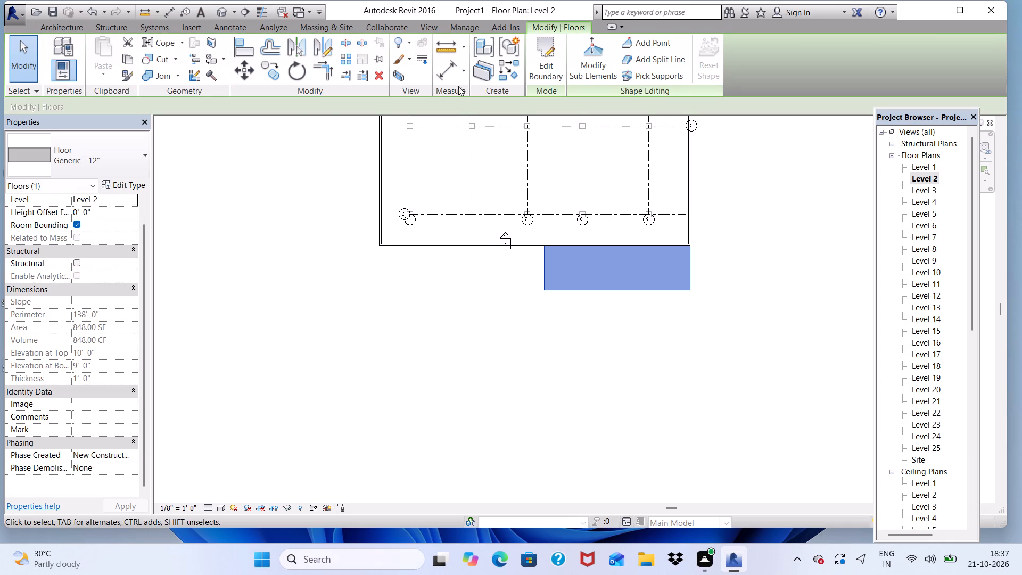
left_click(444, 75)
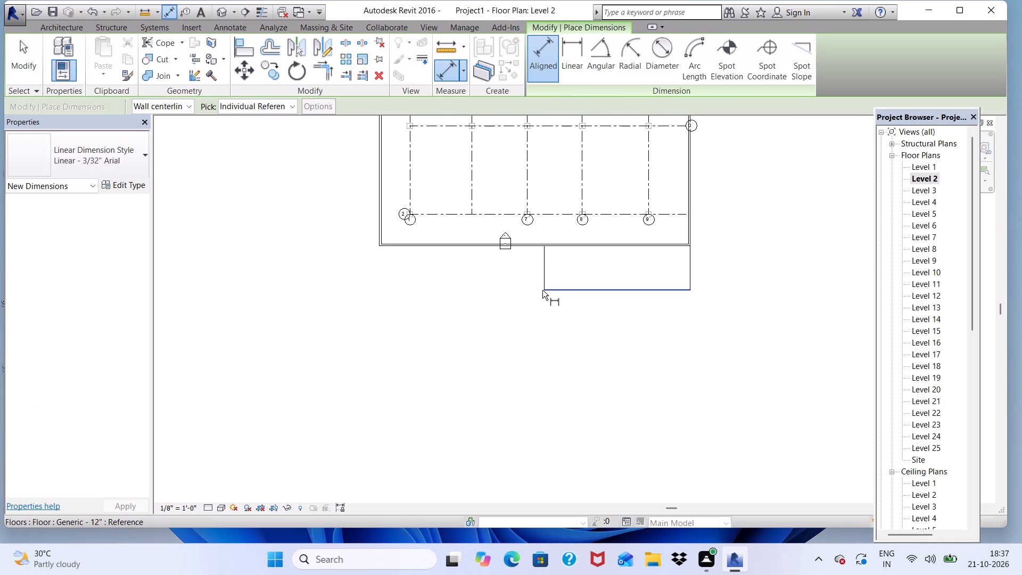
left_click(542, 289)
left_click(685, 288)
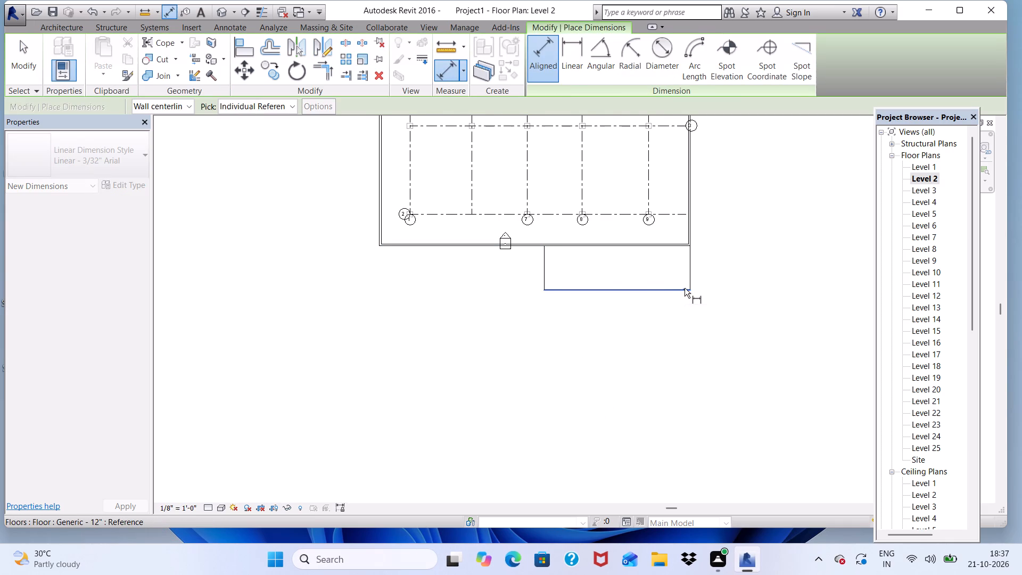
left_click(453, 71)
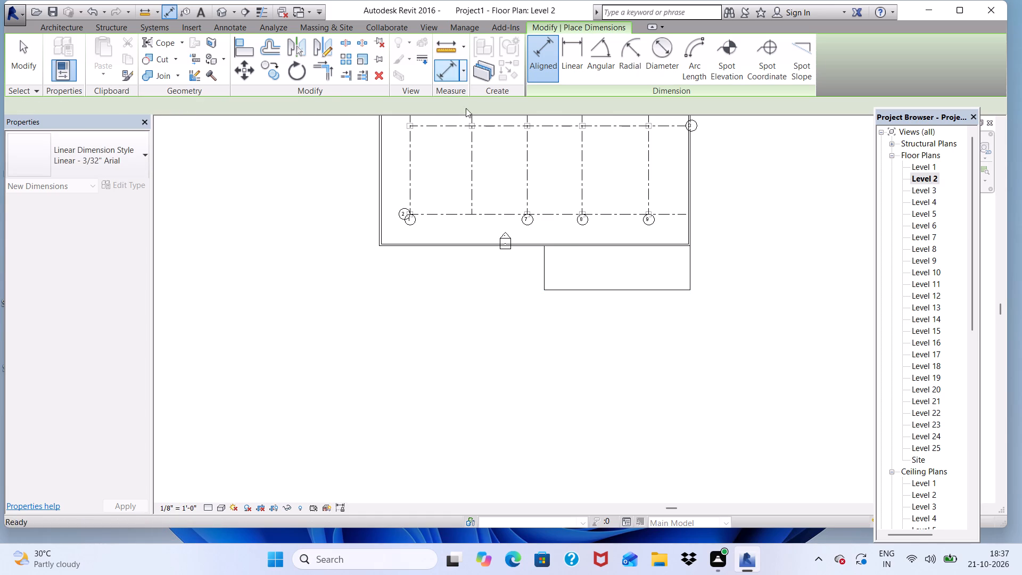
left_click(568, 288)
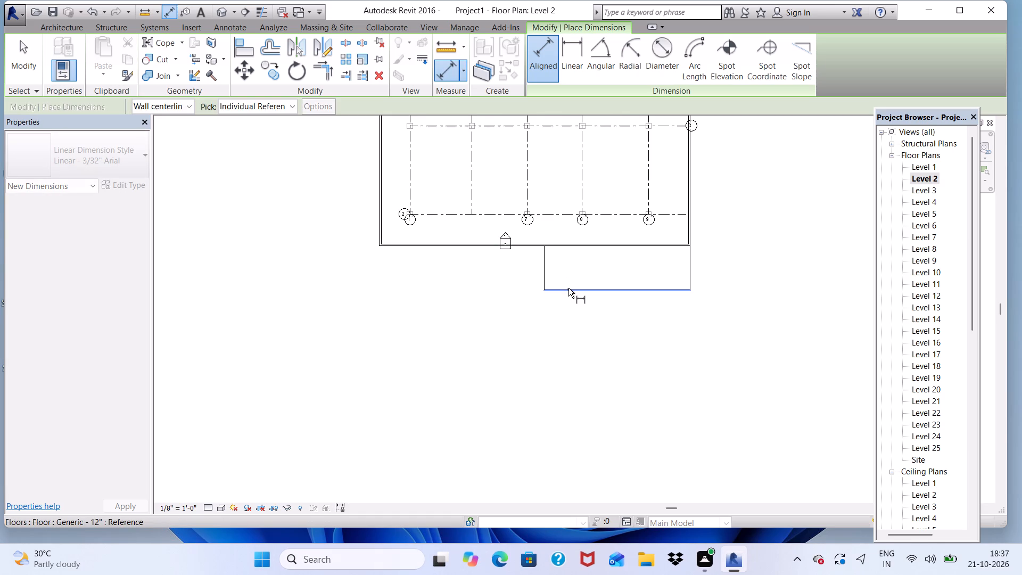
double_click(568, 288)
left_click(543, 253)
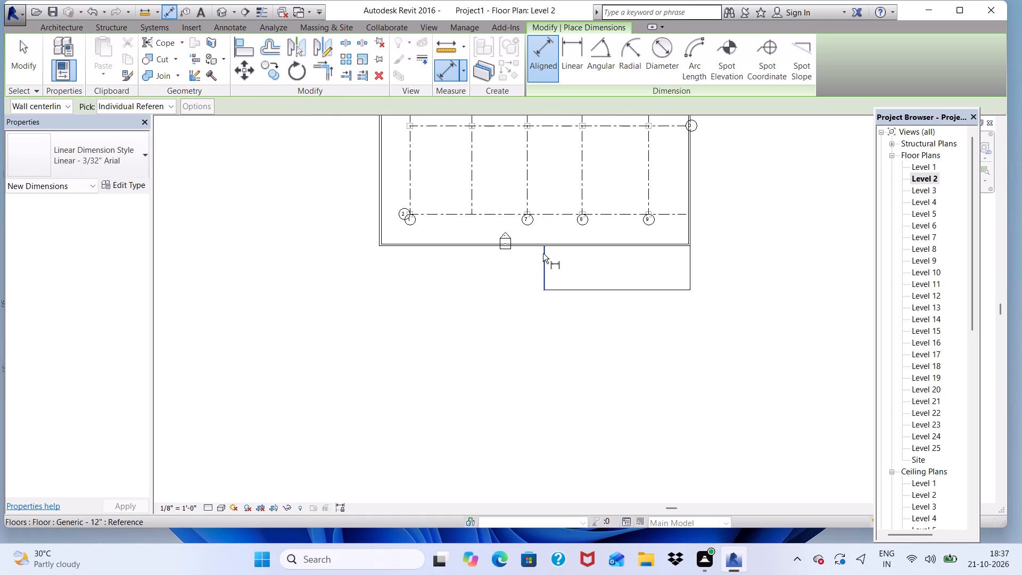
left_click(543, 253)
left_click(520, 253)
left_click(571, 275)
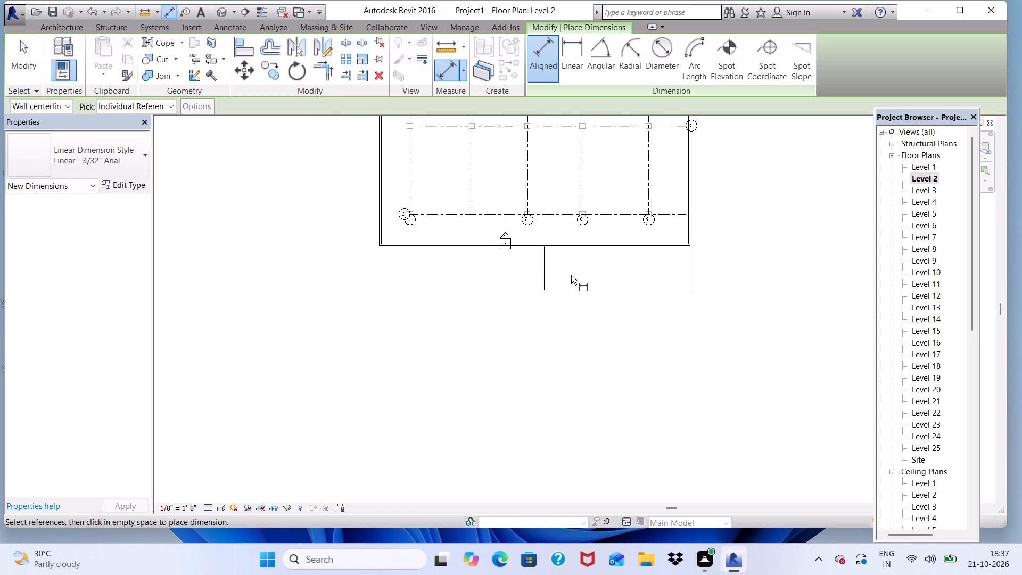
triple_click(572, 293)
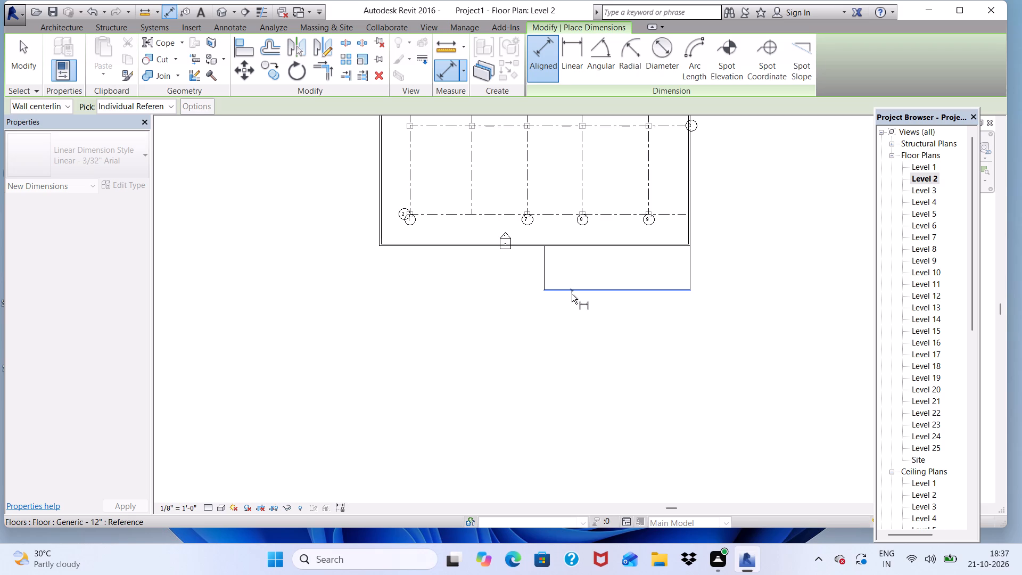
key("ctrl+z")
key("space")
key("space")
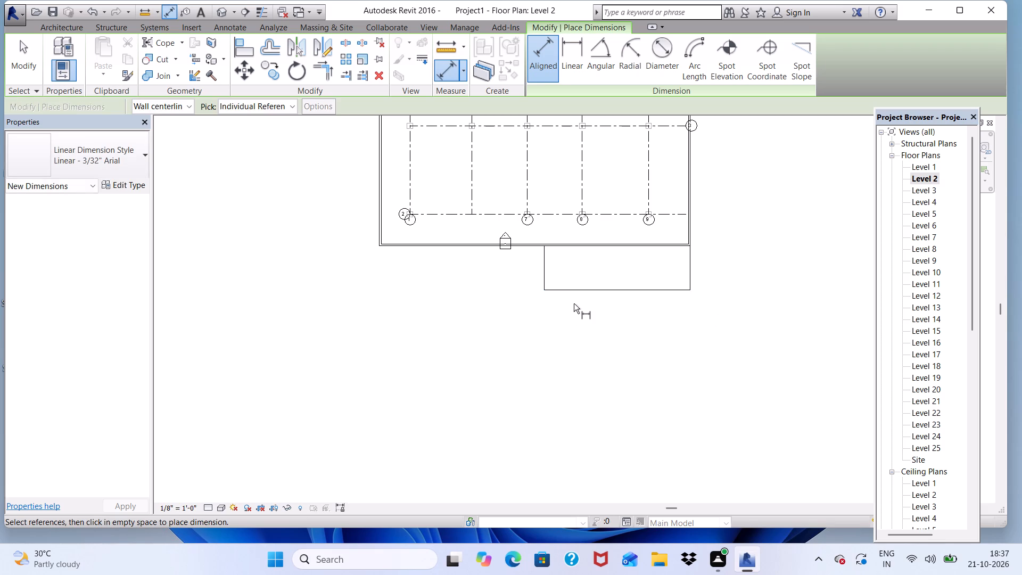
Measure the projecting Level 2 slab's length between the two corners of its outer edge.
left_click(449, 45)
scroll(548, 299, "up", 3)
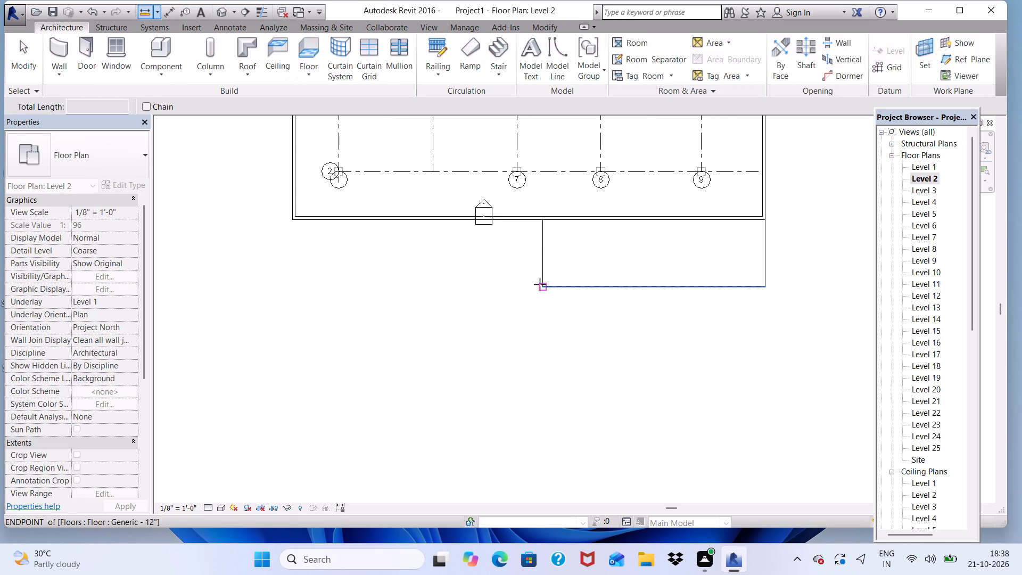
left_click(545, 286)
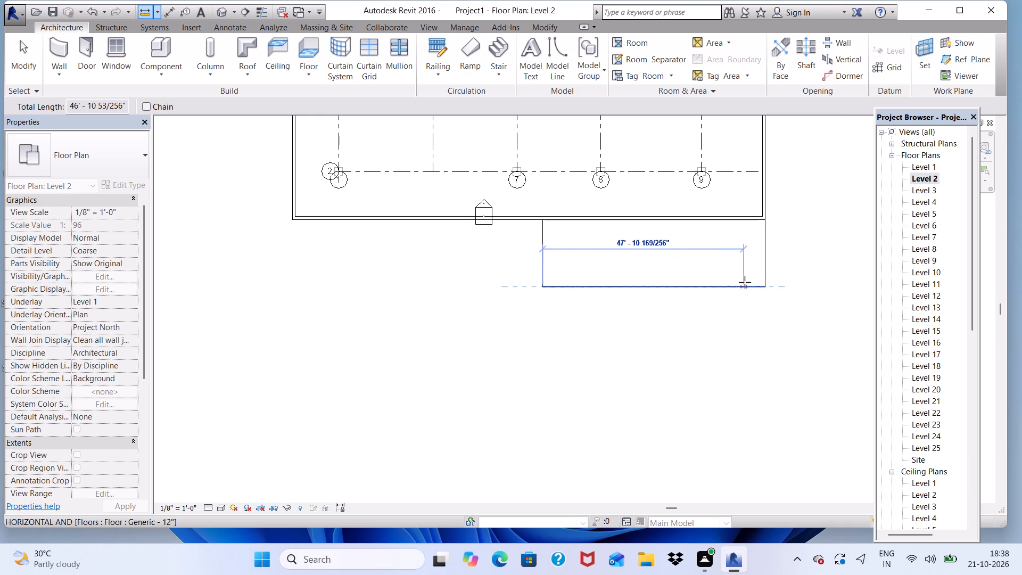
left_click(767, 287)
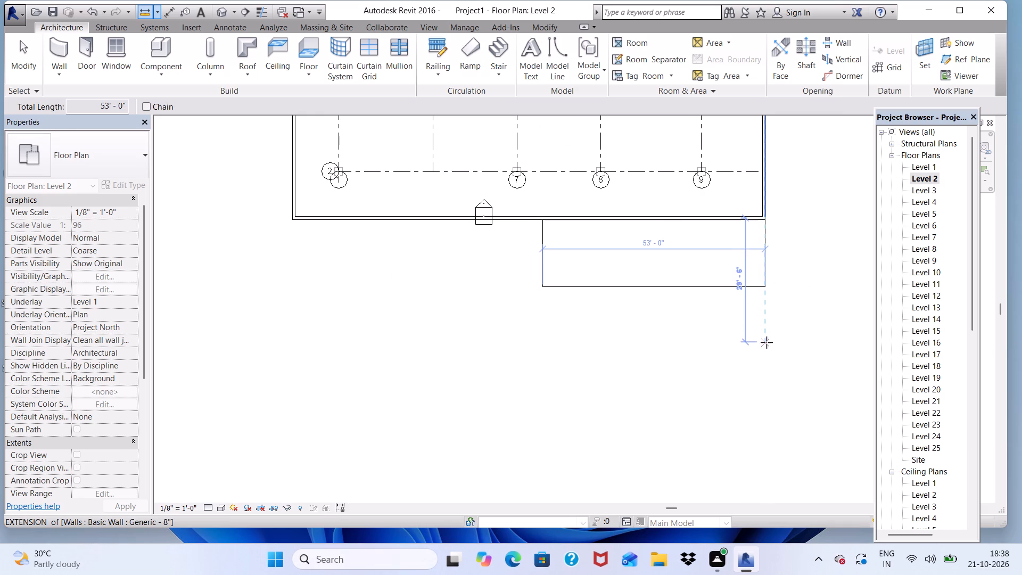
left_click(656, 260)
key("space")
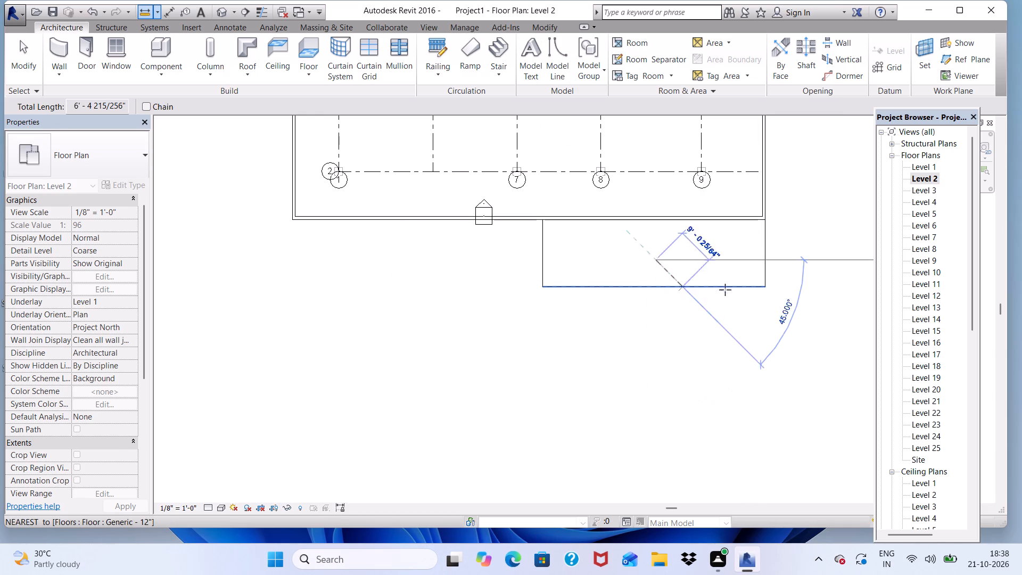
key("Escape")
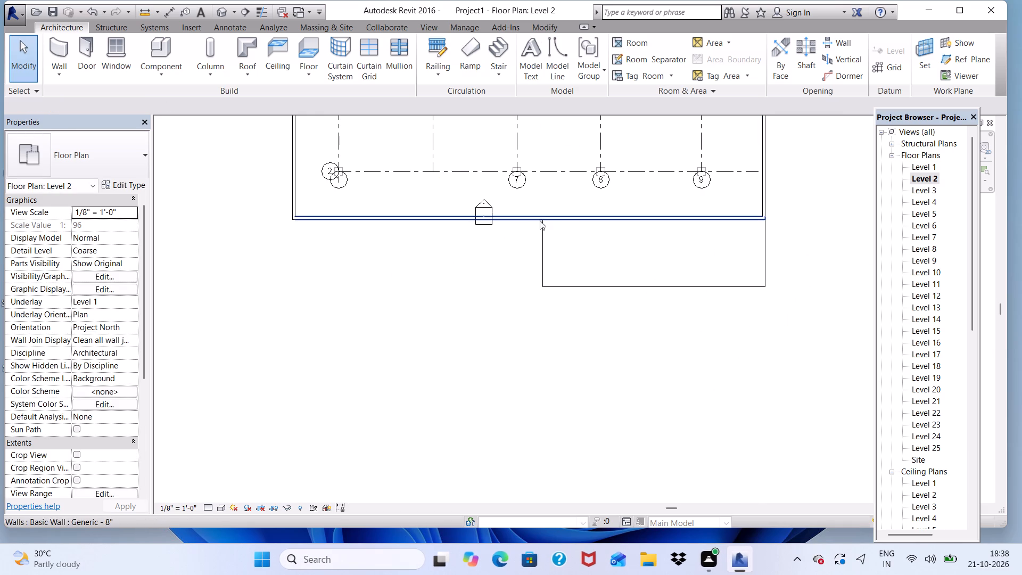
Measure the projecting Level 2 slab's depth along its side edge, from the building's outer wall face to its outer corner.
left_click(306, 70)
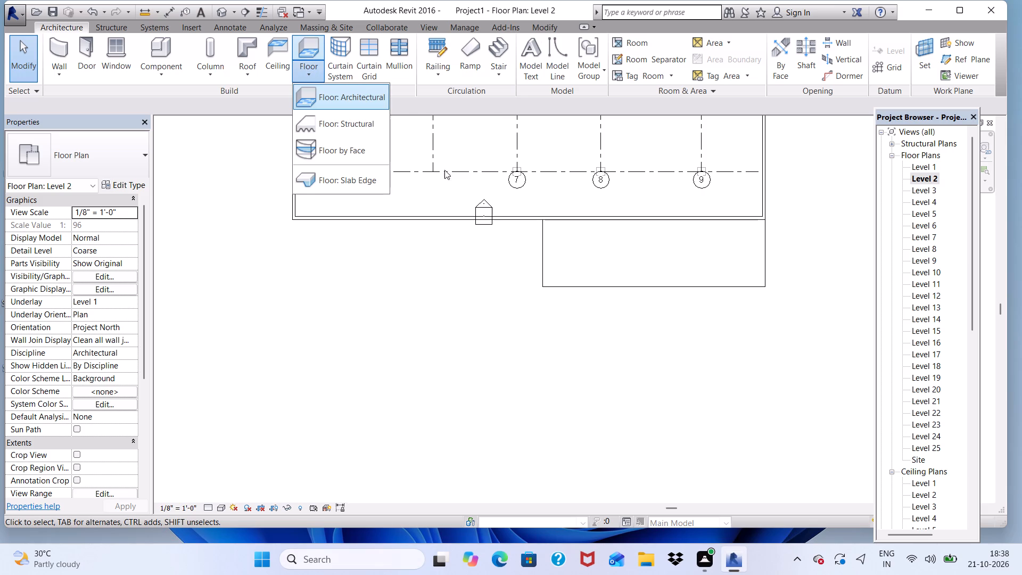
left_click(479, 289)
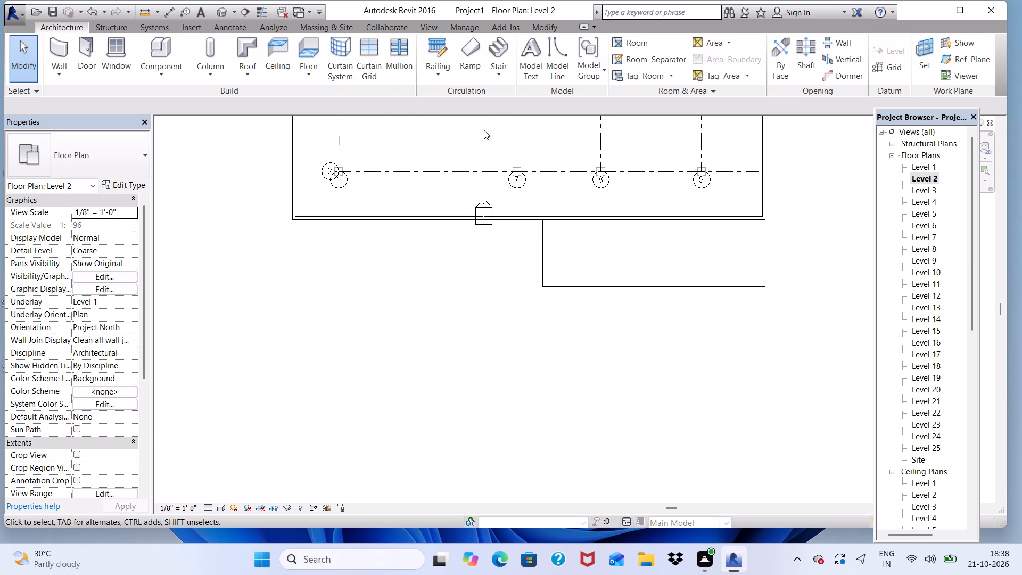
left_click(76, 30)
left_click(64, 56)
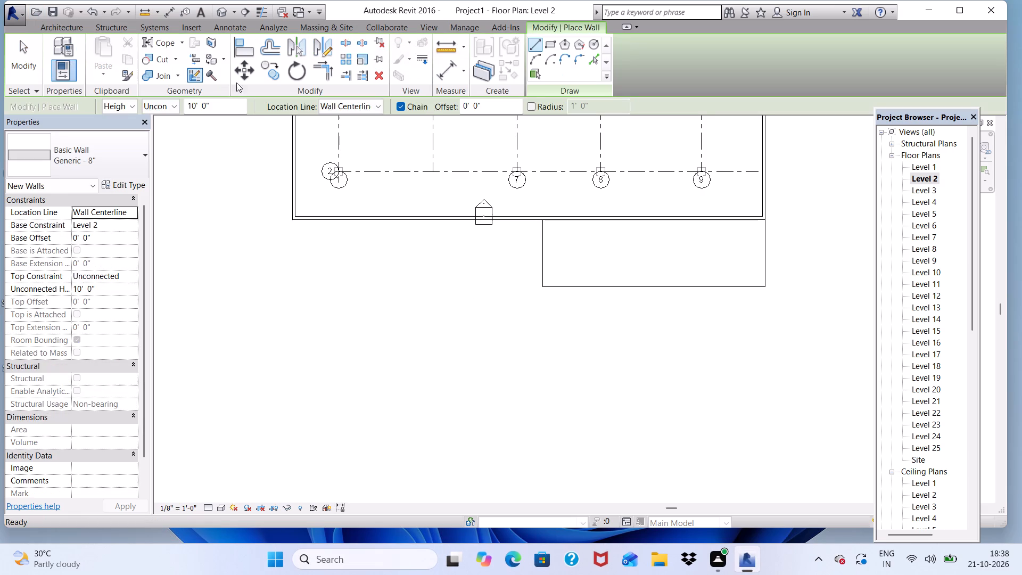
left_click(447, 41)
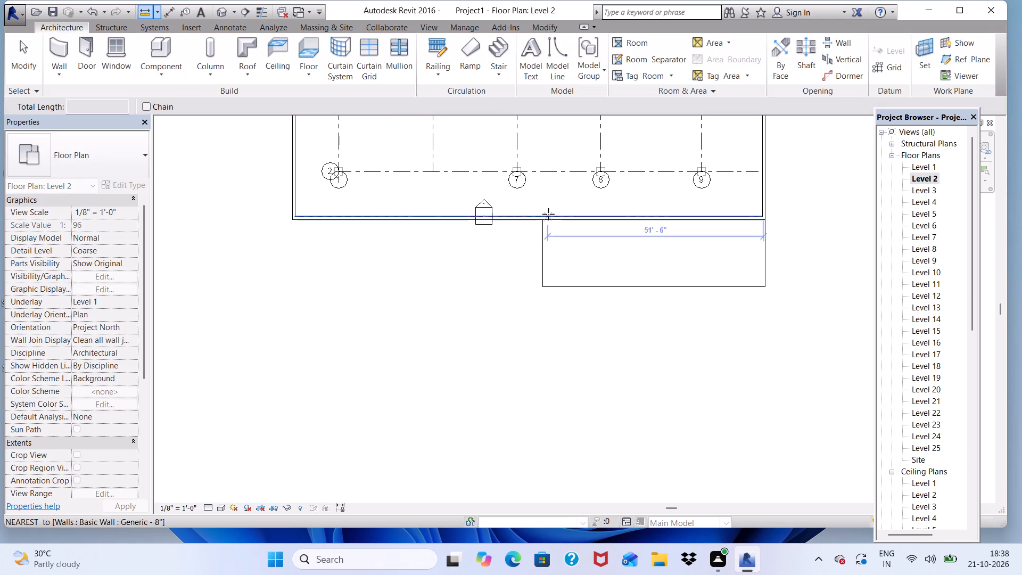
scroll(548, 219, "up", 7)
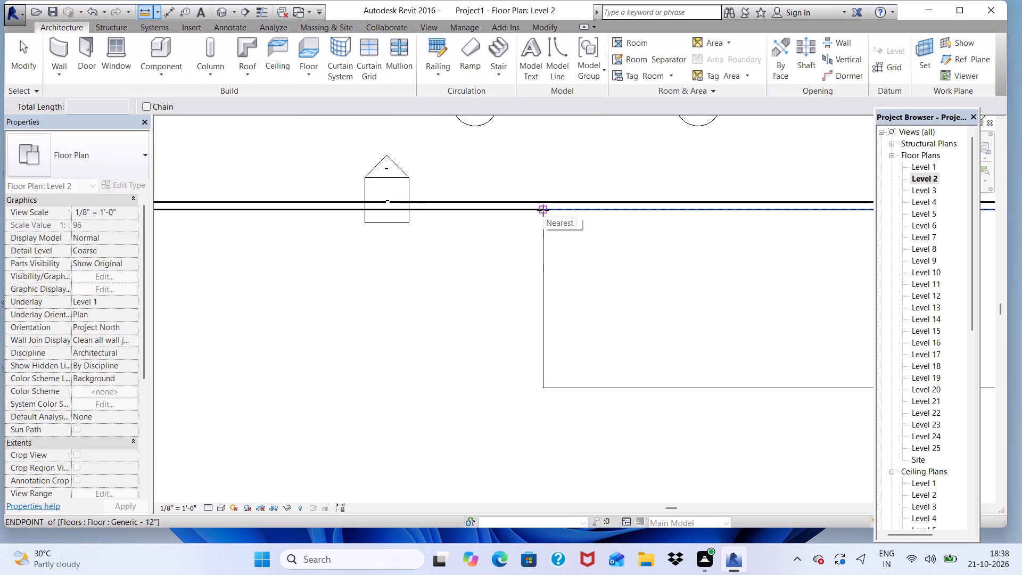
left_click(543, 210)
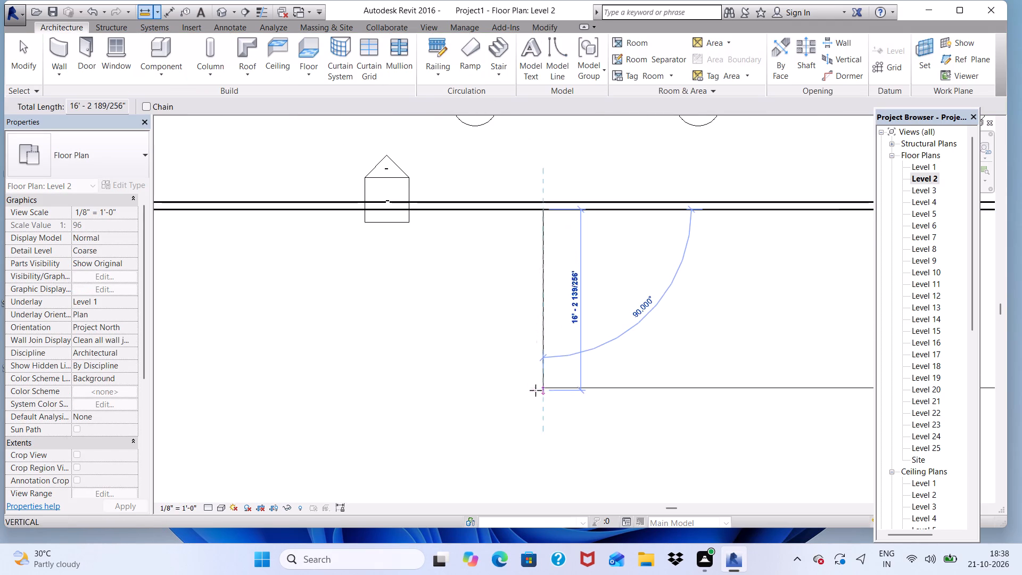
scroll(545, 391, "up", 3)
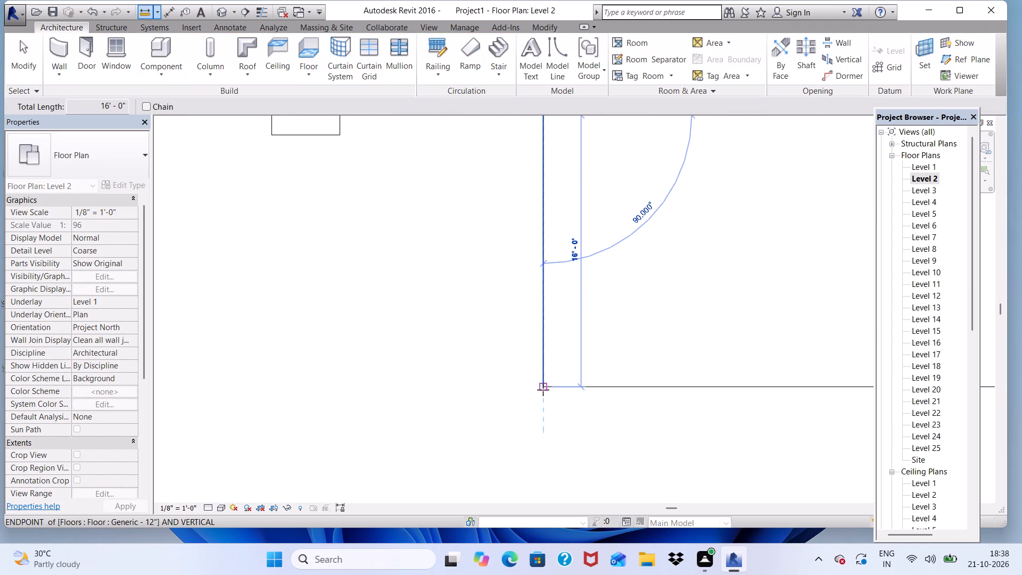
scroll(544, 387, "up", 3)
left_click(544, 384)
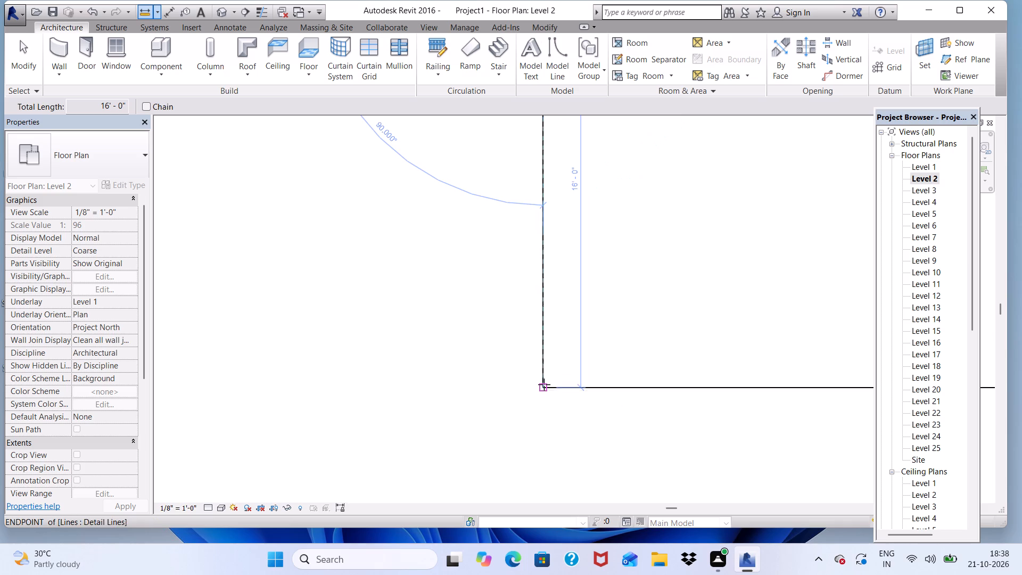
double_click(590, 378)
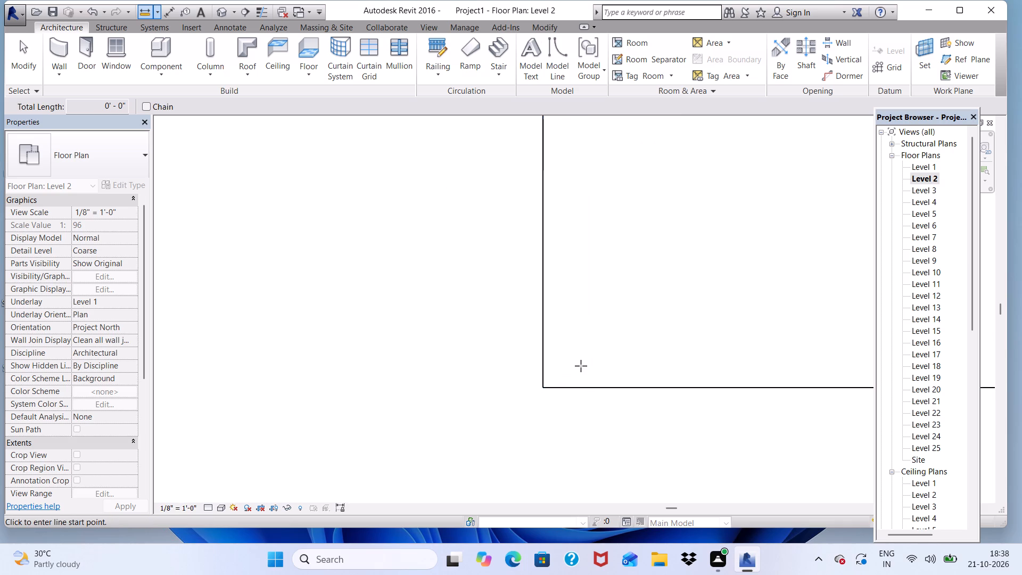
key("space")
scroll(578, 365, "down", 2)
scroll(448, 304, "down", 16)
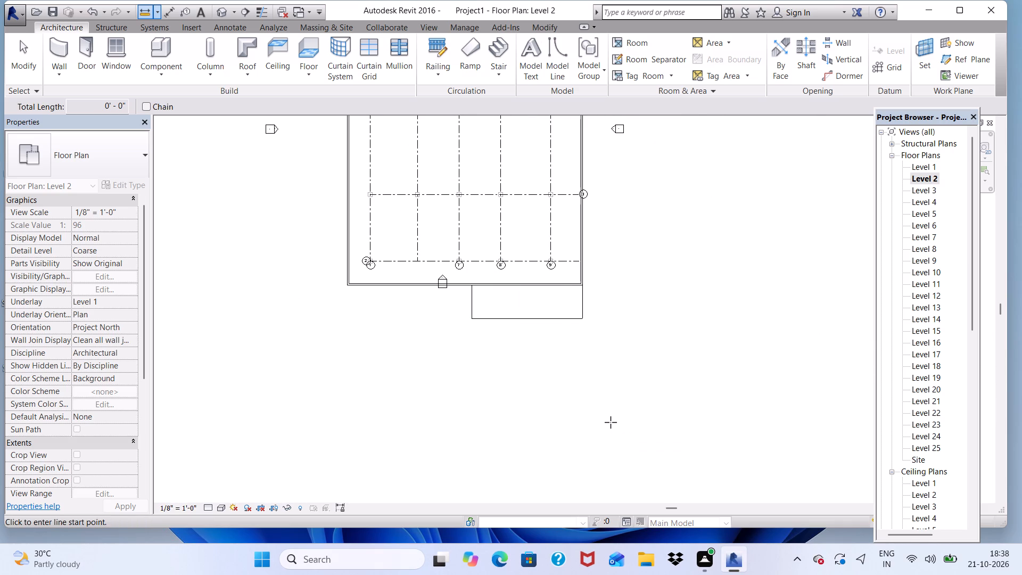
key("Escape")
scroll(541, 332, "down", 3)
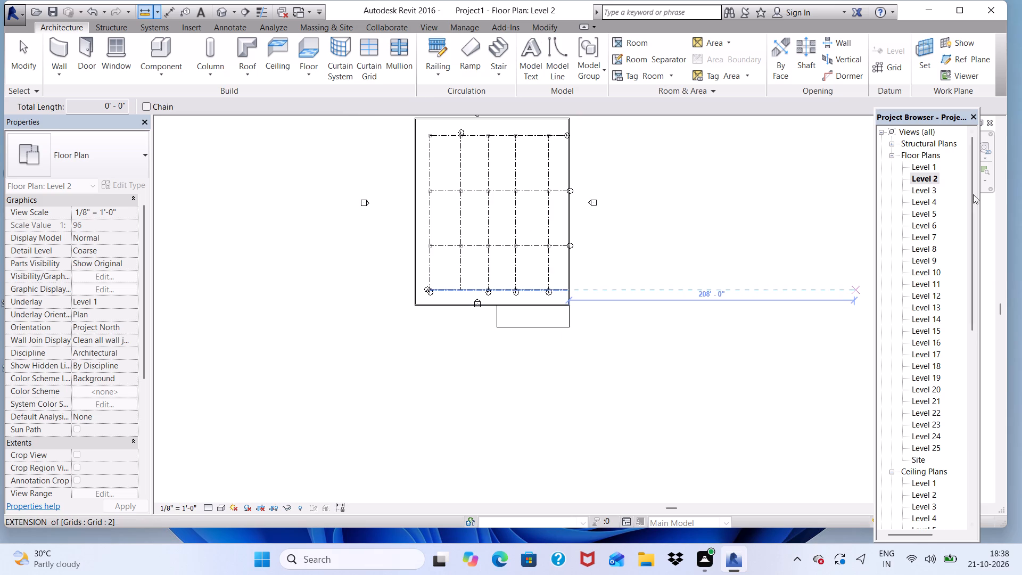
On the Level 4 floor plan, create a rectangular Generic - 12" floor slab 53'-0" by 16'-0", projecting outward from the outer wall corner near grid 9.
triple_click(929, 206)
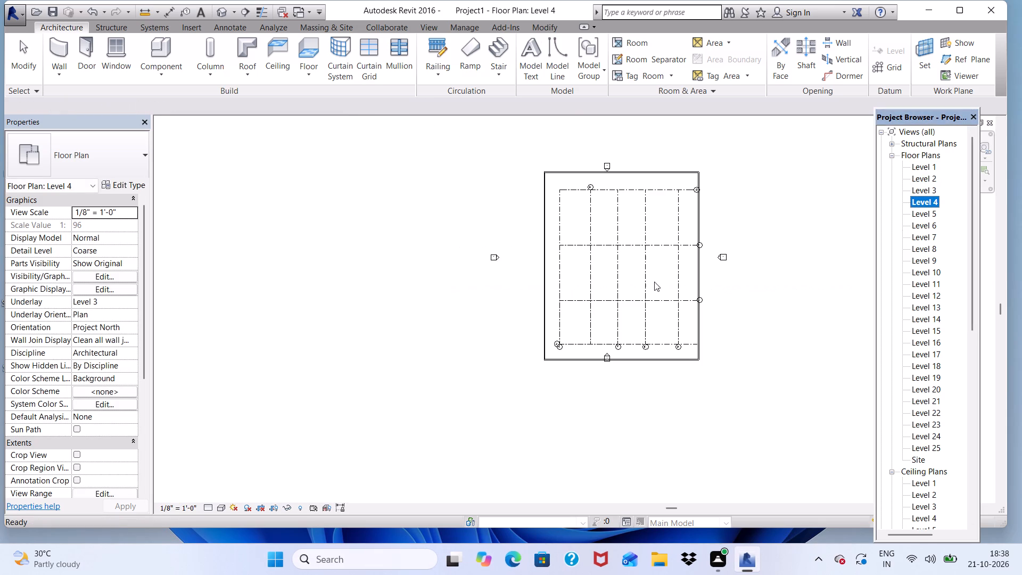
left_click(304, 64)
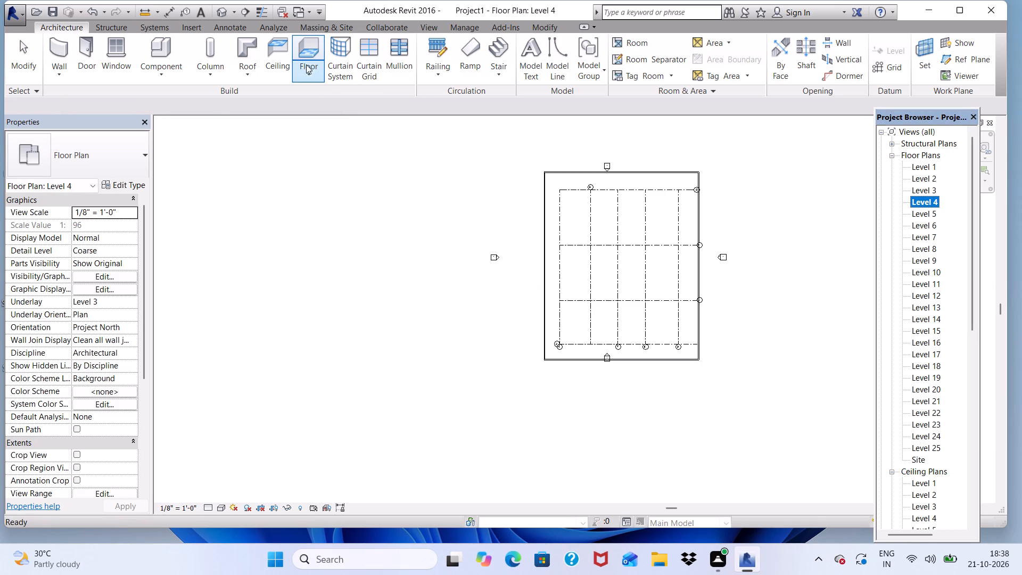
double_click(302, 43)
double_click(310, 75)
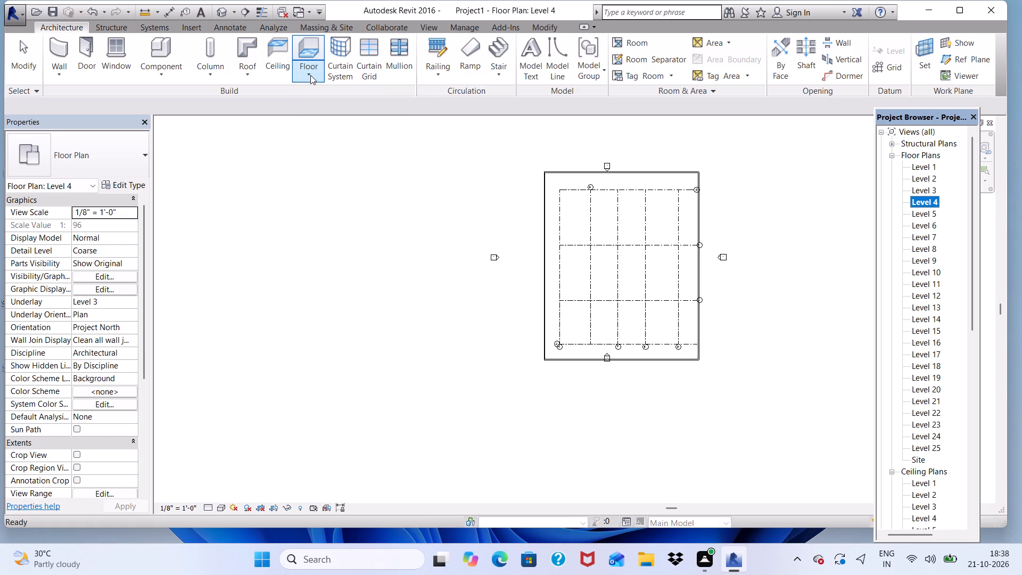
left_click(926, 201)
left_click(304, 45)
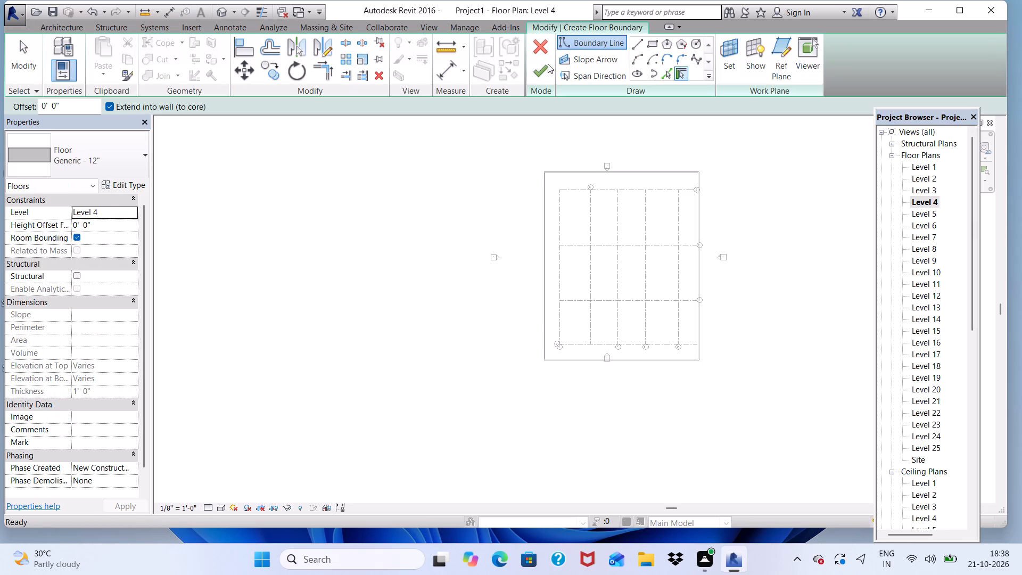
left_click(652, 44)
scroll(703, 357, "up", 4)
scroll(699, 354, "down", 1)
scroll(695, 360, "up", 4)
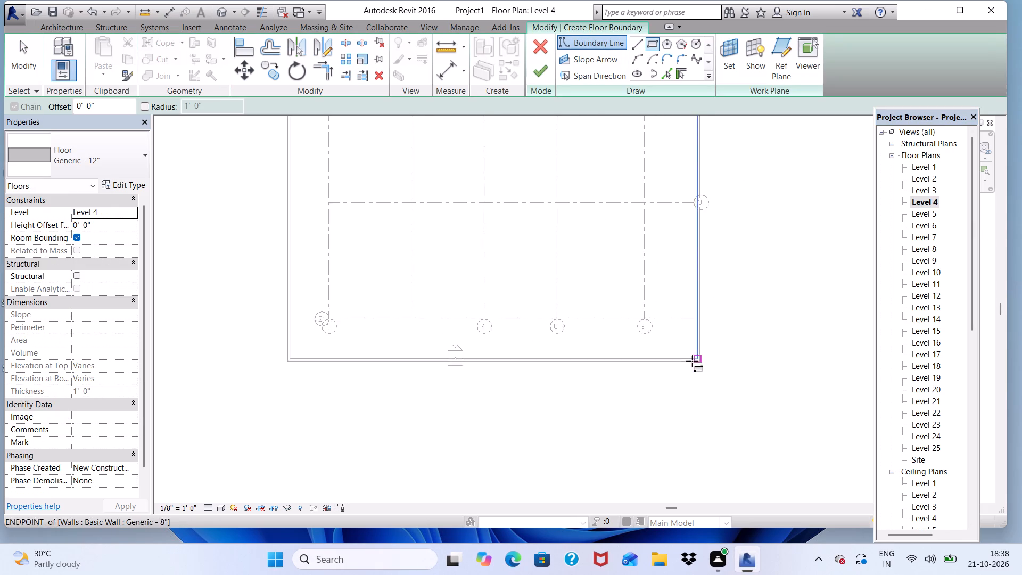
scroll(692, 361, "up", 11)
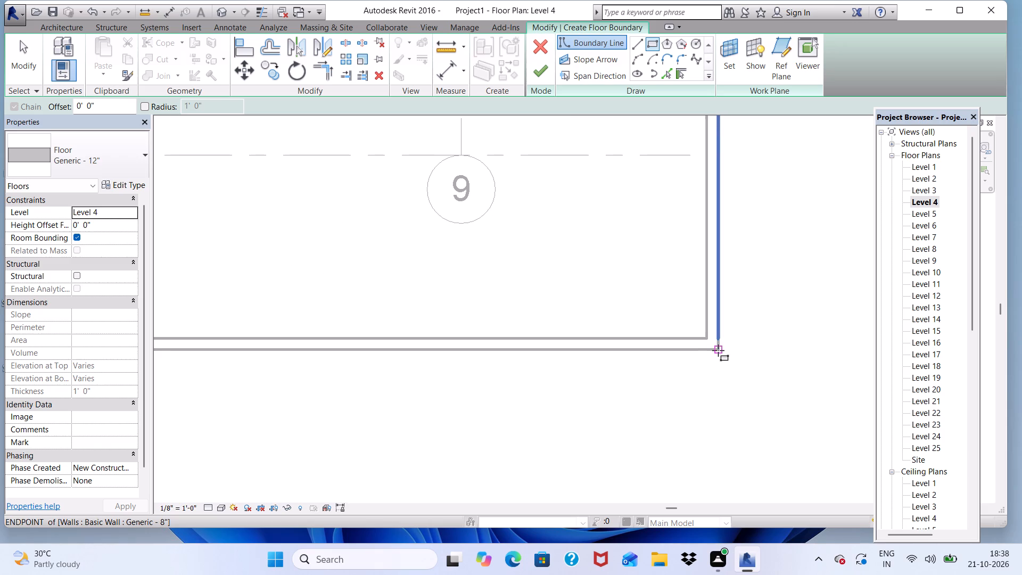
left_click(718, 347)
scroll(713, 341, "down", 8)
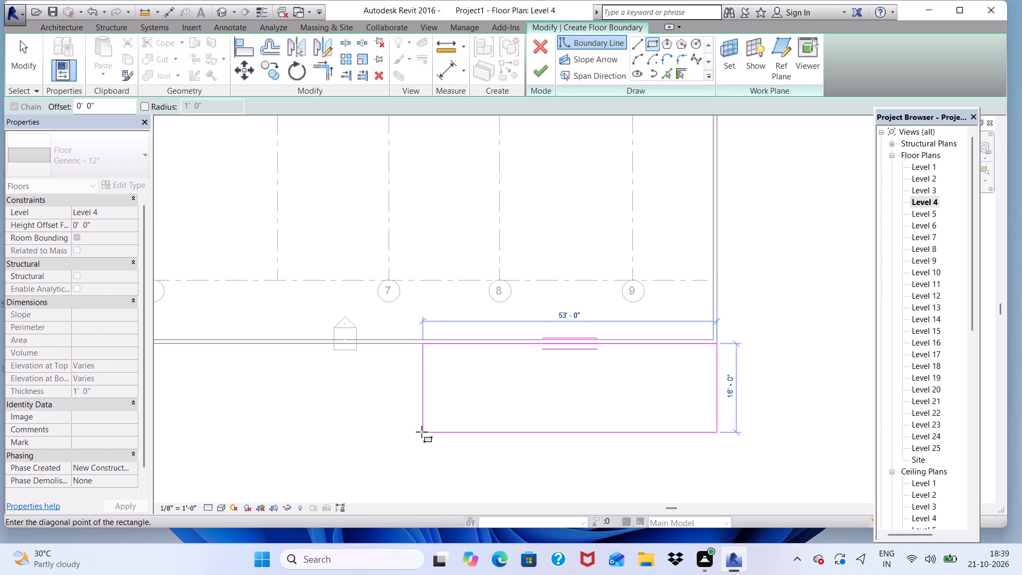
double_click(422, 432)
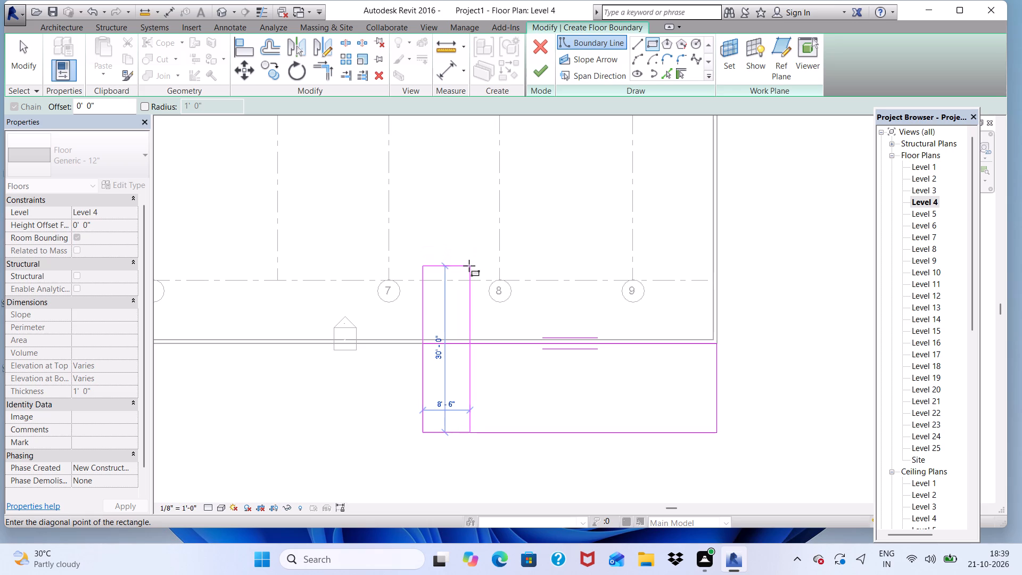
key("Escape")
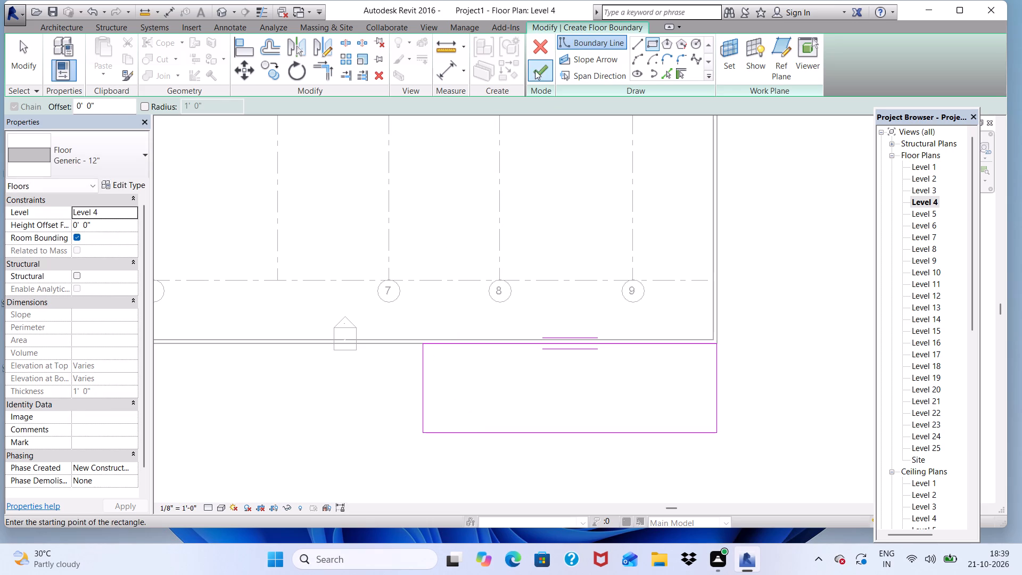
left_click(535, 70)
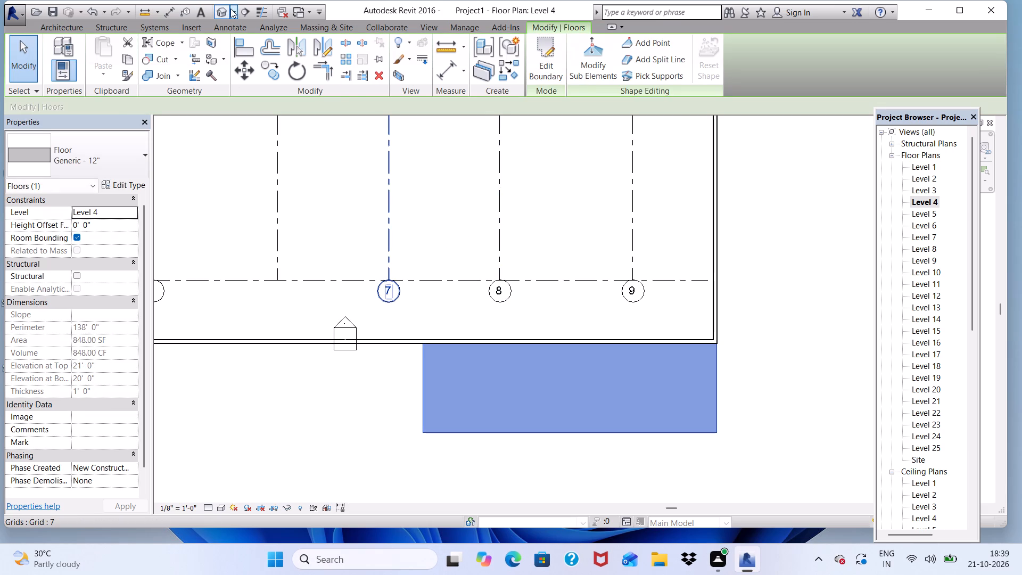
Examine the projecting Level 2 and Level 4 slabs in 3D from several sides of the building.
left_click(217, 15)
scroll(435, 398, "up", 2)
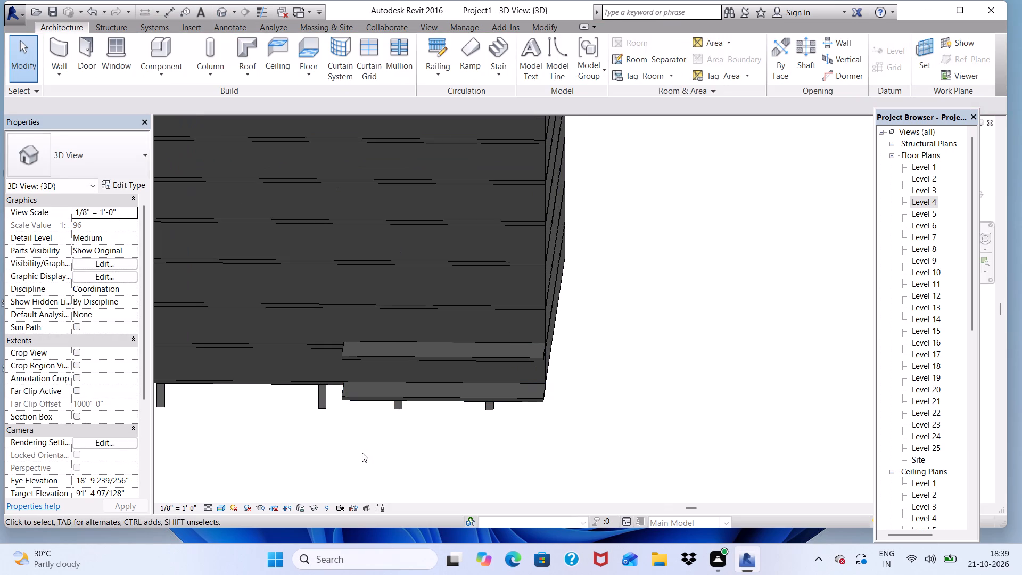
middle_click_drag(358, 456, 516, 421, "shift")
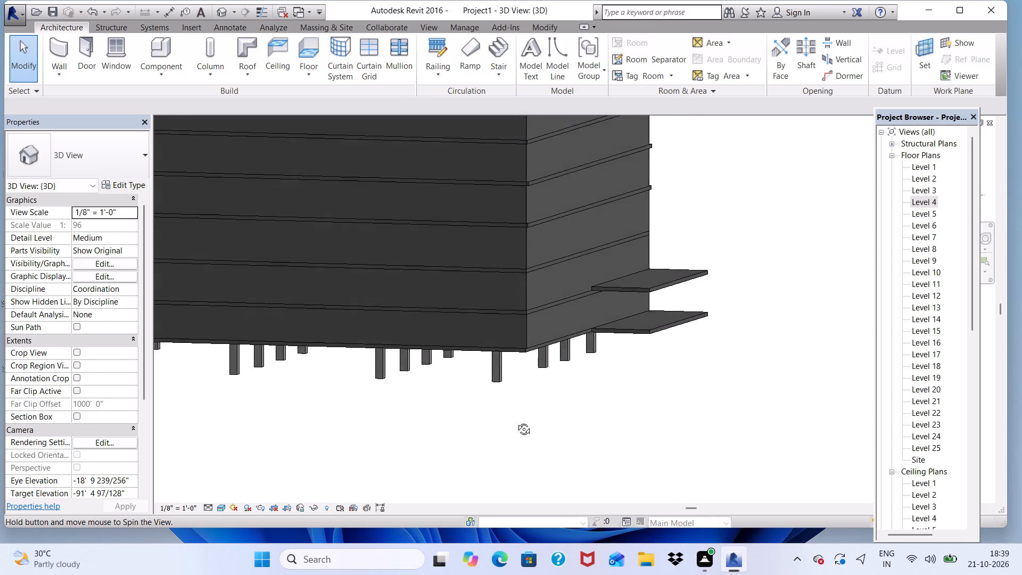
middle_click_drag(516, 421, 321, 414, "shift")
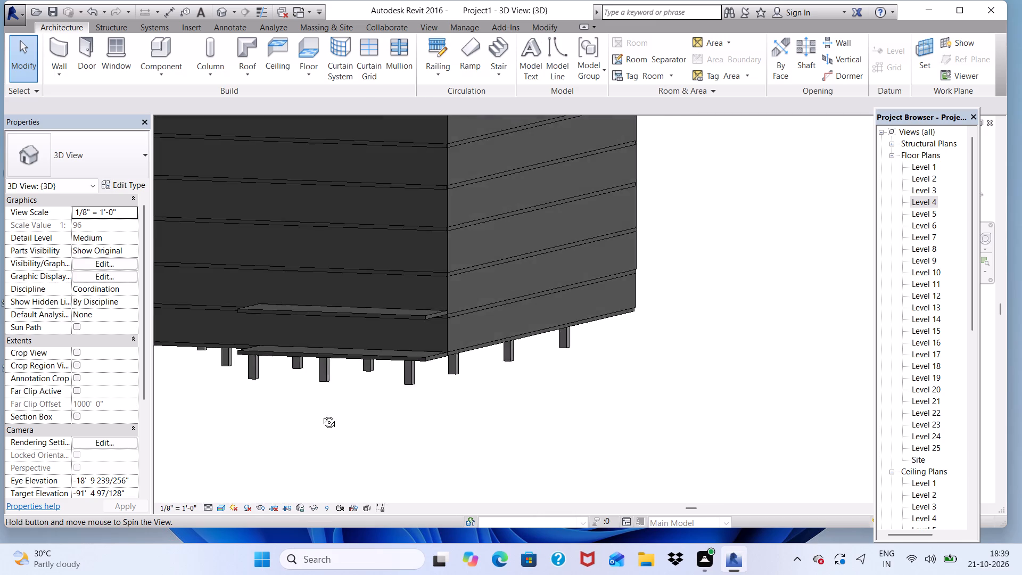
middle_click_drag(321, 414, 459, 411, "shift")
scroll(463, 404, "up", 1, "shift")
scroll(463, 398, "down", 4)
scroll(526, 271, "up", 5)
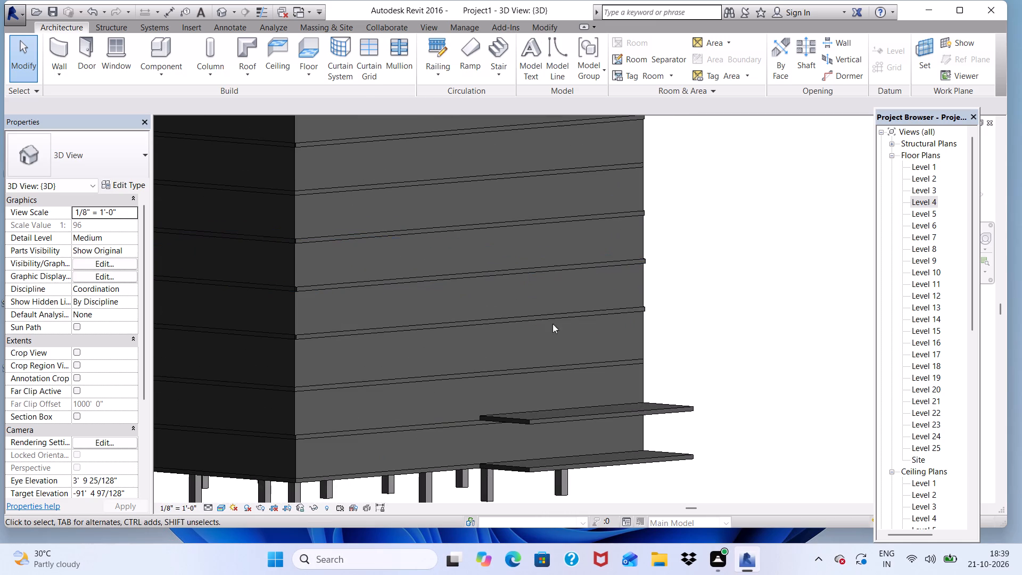
On the Level 6 floor plan, create a matching 53'-0" by 16'-0" floor slab projecting from the outer wall corner near grid 9, and check it in 3D.
double_click(927, 228)
scroll(690, 269, "down", 4)
scroll(650, 206, "down", 7)
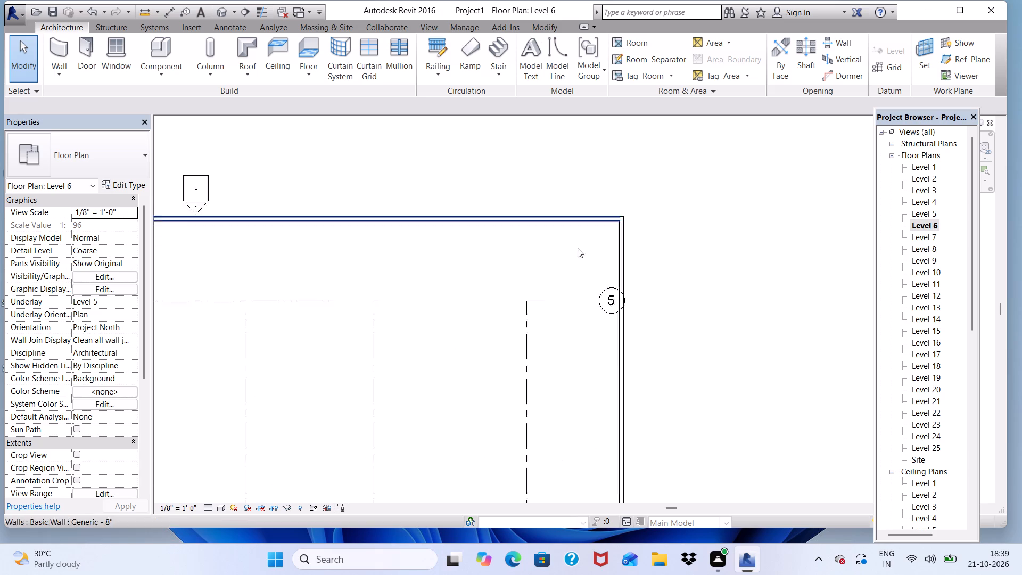
scroll(578, 248, "down", 7)
scroll(582, 326, "down", 2)
scroll(592, 367, "up", 1)
scroll(577, 299, "down", 8)
scroll(573, 413, "up", 5)
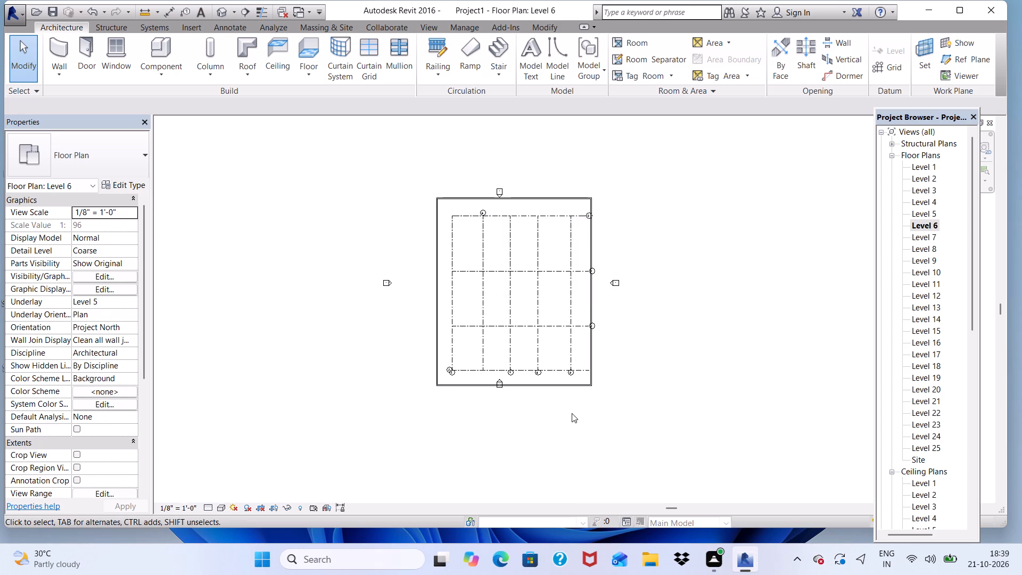
scroll(571, 436, "up", 9)
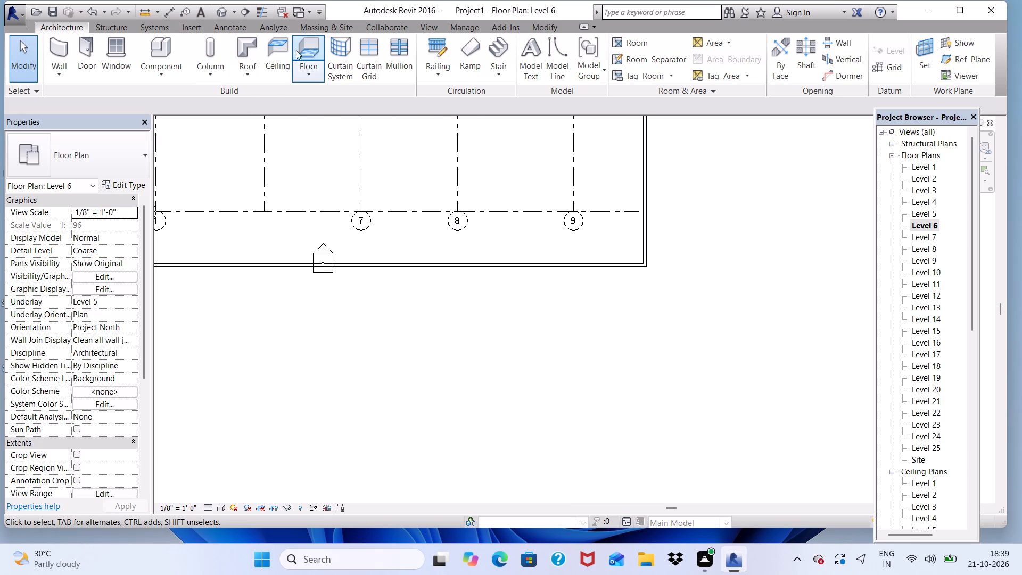
left_click(298, 47)
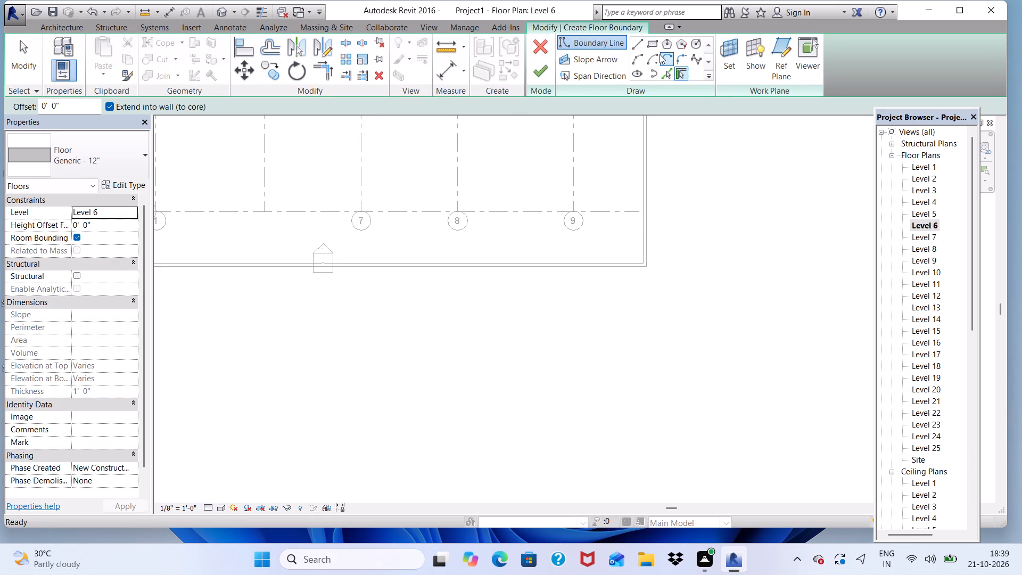
left_click(654, 45)
scroll(648, 264, "up", 9)
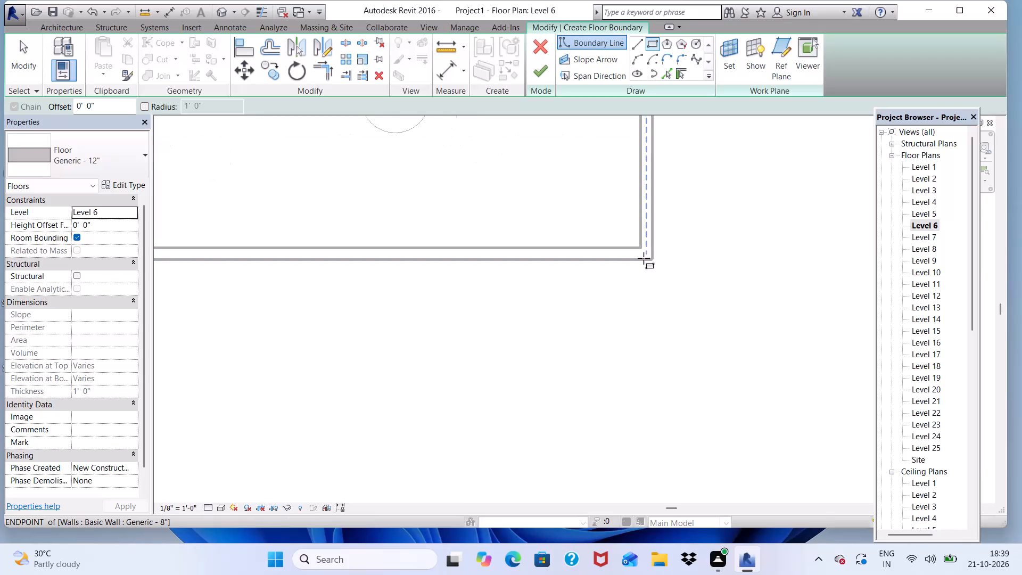
scroll(644, 258, "up", 1)
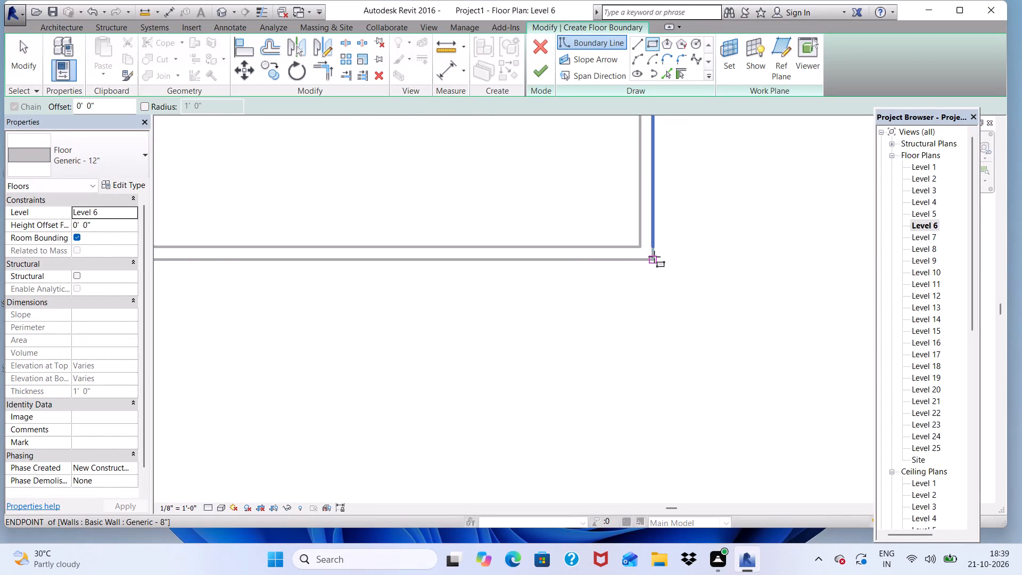
left_click(653, 258)
scroll(665, 268, "down", 8)
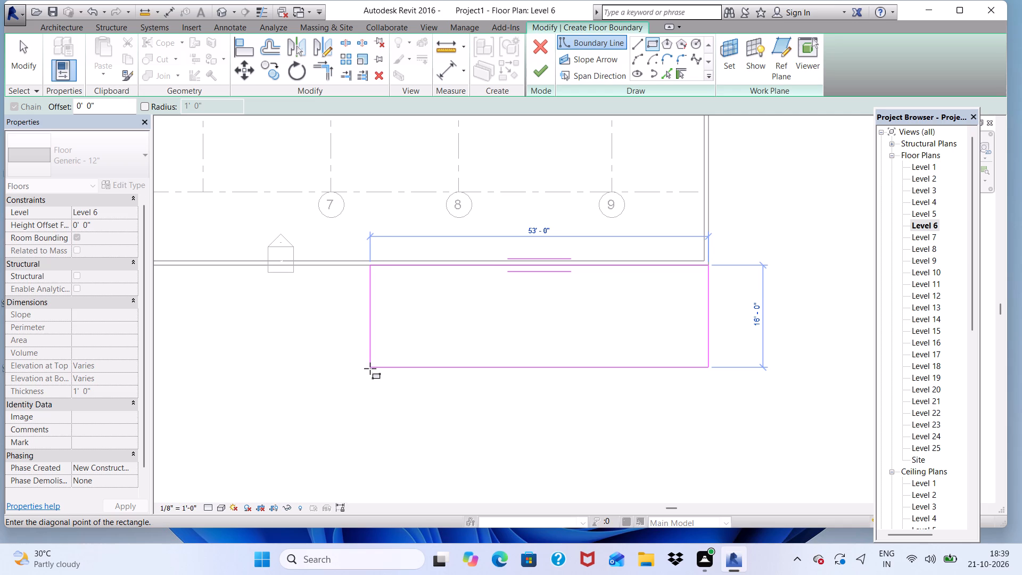
left_click(370, 368)
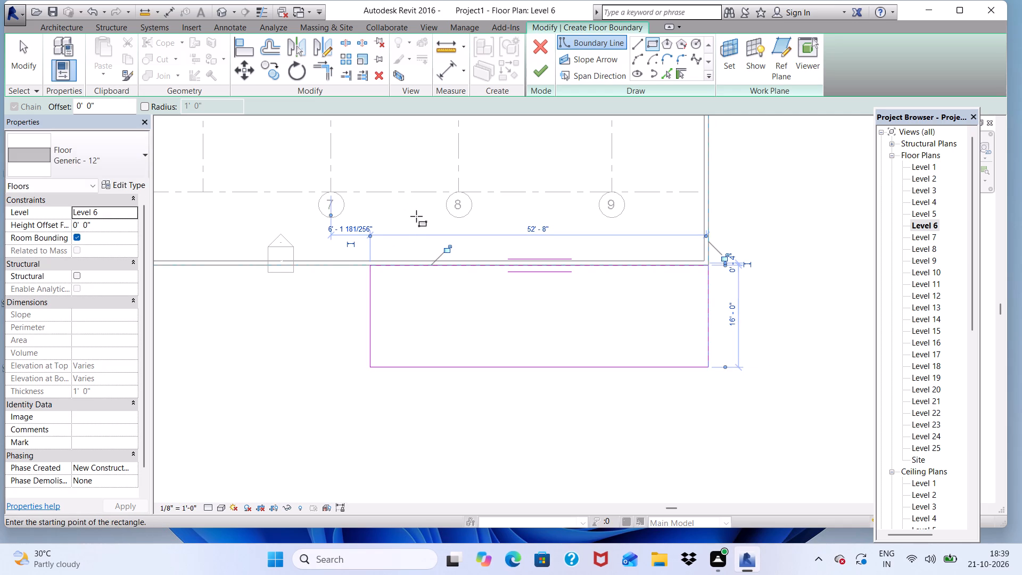
left_click(538, 68)
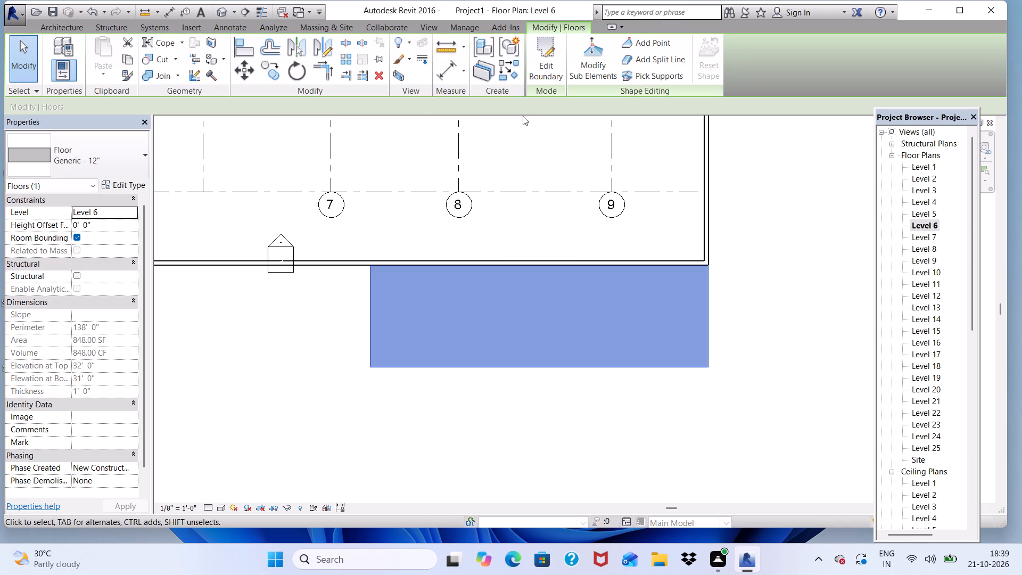
left_click(224, 8)
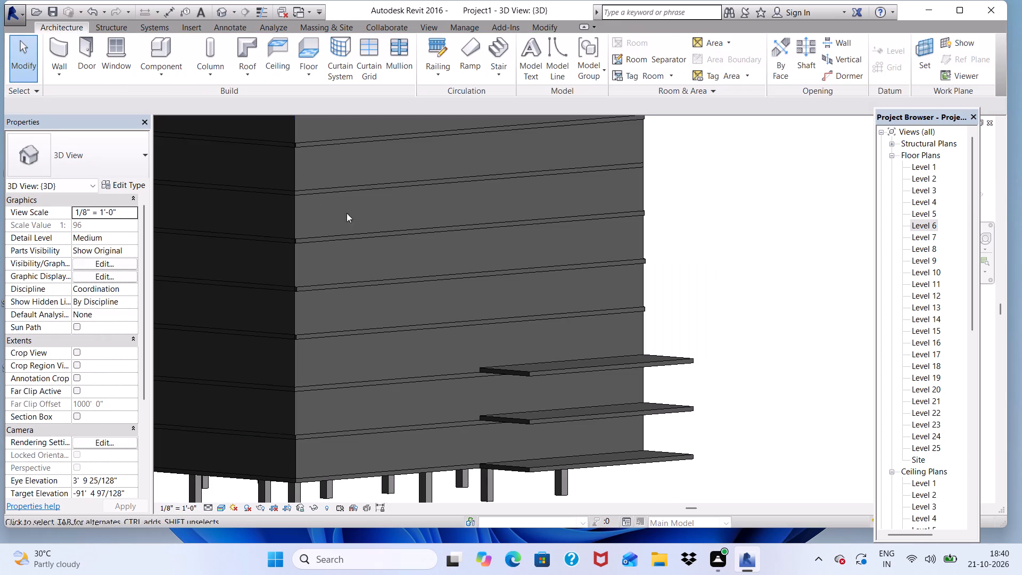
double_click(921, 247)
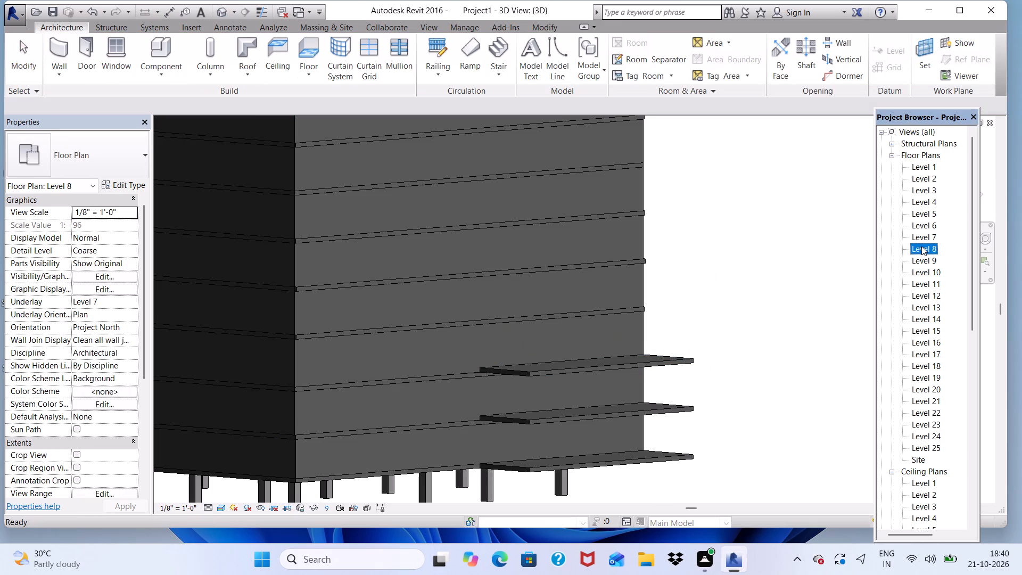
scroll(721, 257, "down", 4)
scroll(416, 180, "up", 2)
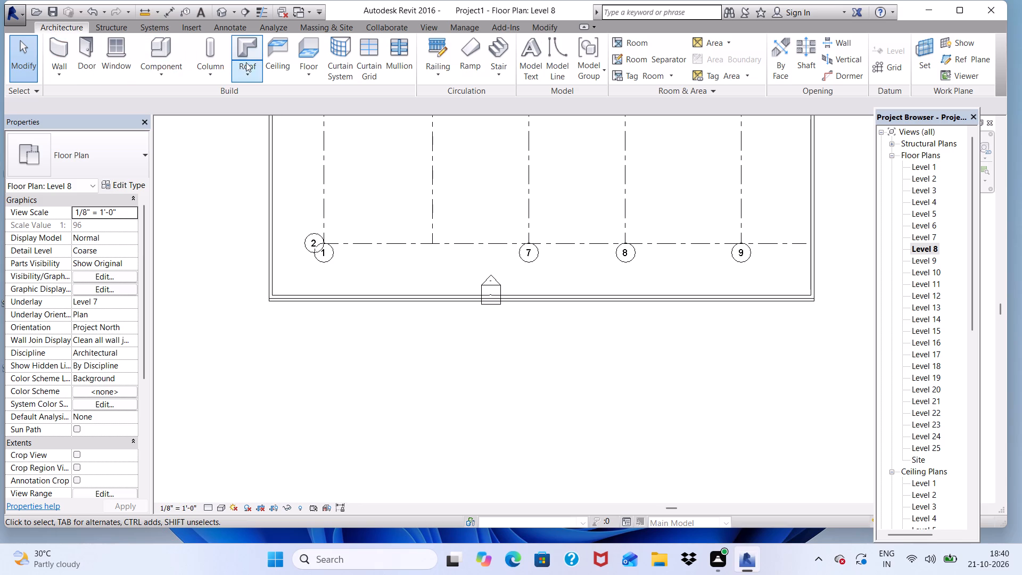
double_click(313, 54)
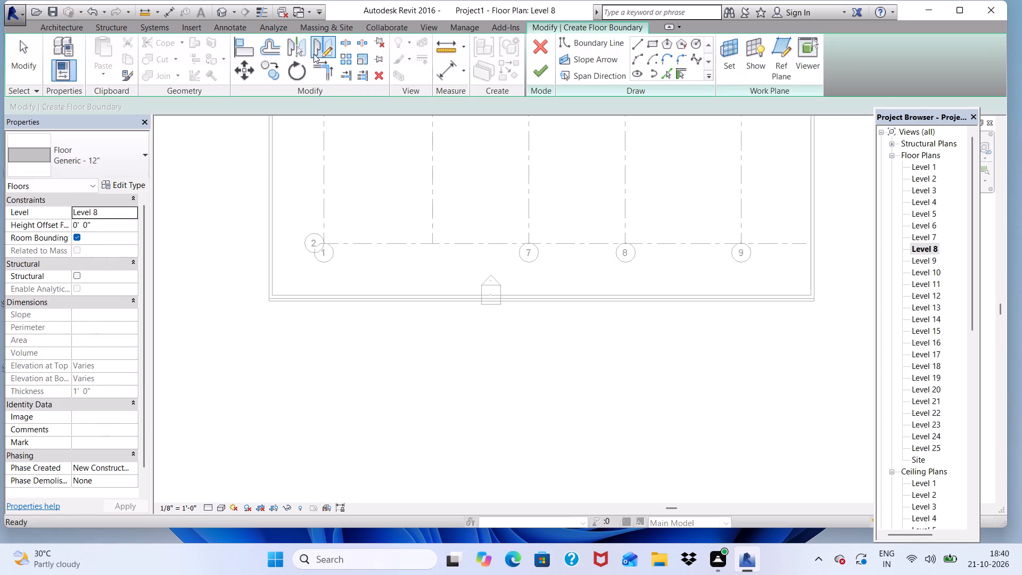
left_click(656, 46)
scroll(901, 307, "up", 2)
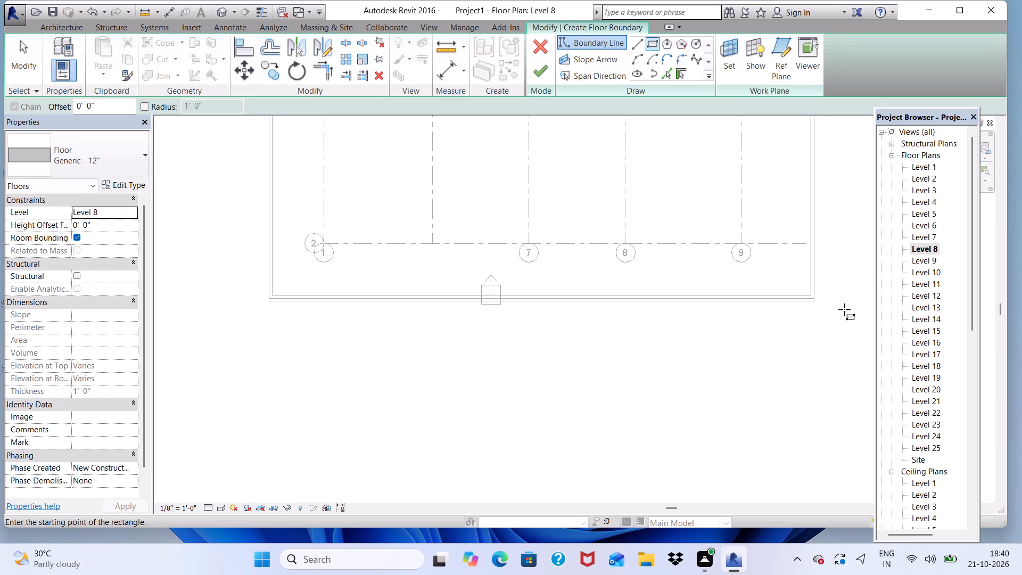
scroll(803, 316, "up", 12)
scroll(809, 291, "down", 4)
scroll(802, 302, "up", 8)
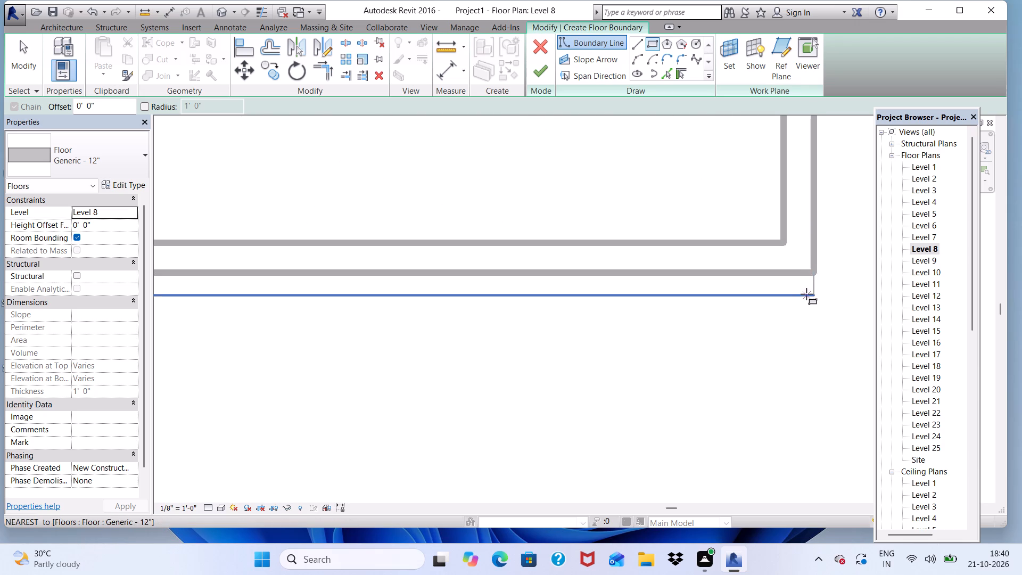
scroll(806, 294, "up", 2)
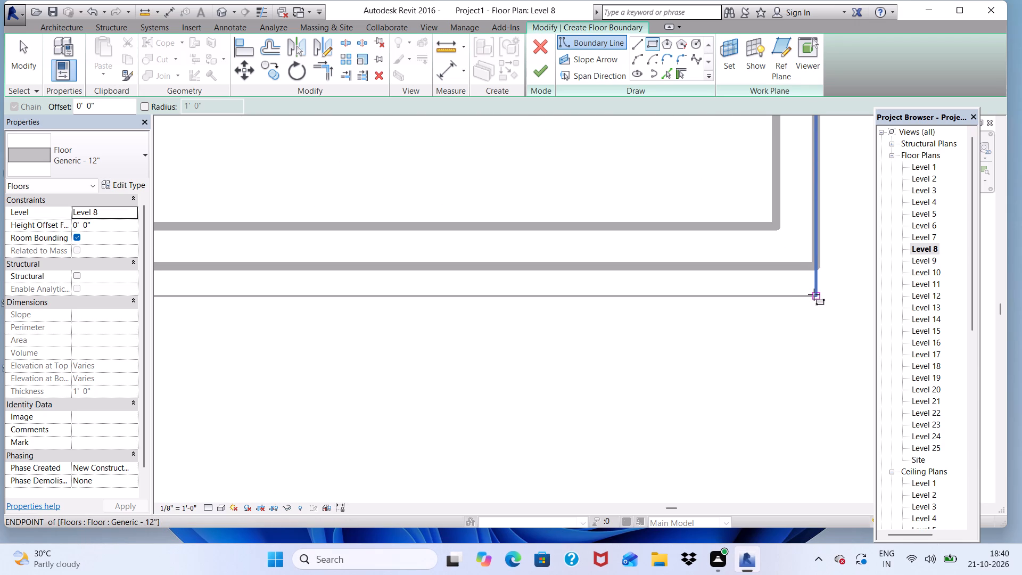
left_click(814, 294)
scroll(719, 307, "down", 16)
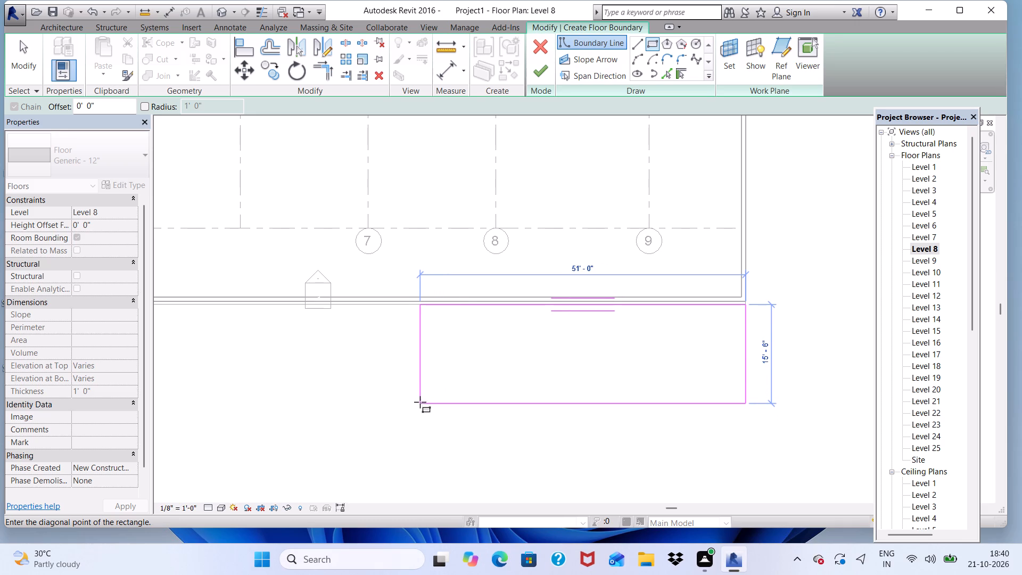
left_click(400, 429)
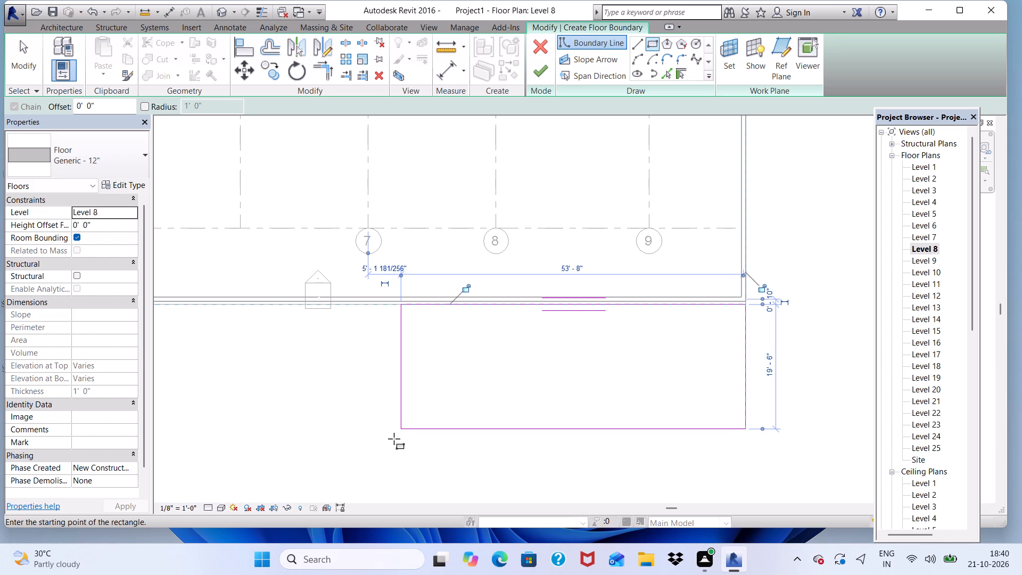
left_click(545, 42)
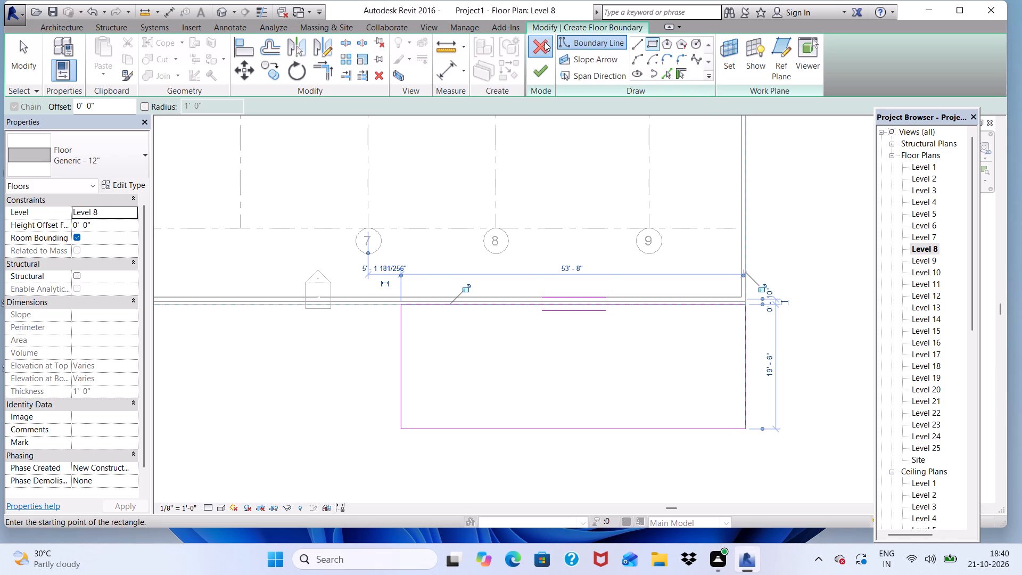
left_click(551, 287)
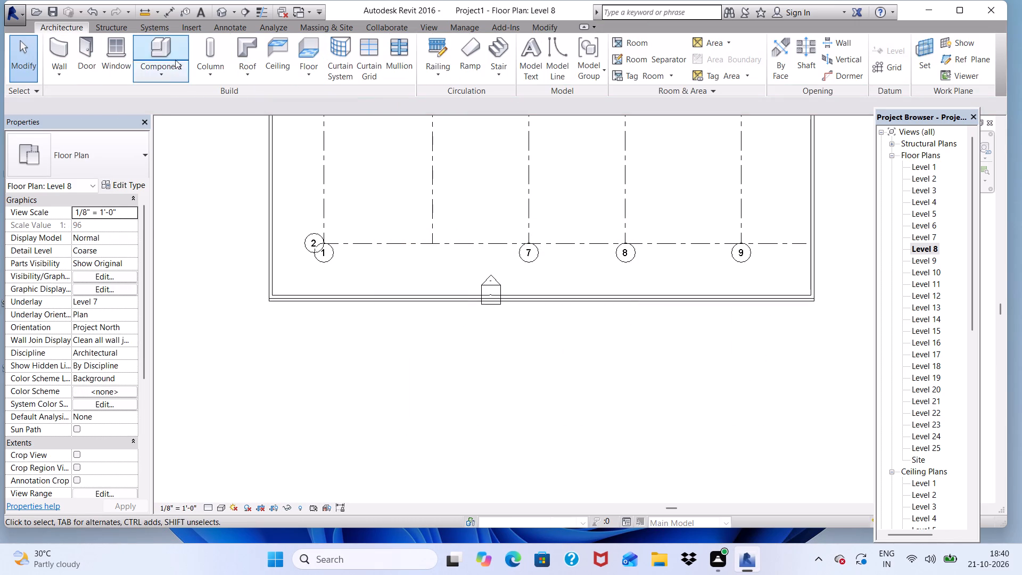
On the Level 8 floor plan, create a rectangular Generic - 12" floor slab 52'-0" by 16'-0", projecting outward from the outer wall corner near grid 9.
left_click(306, 40)
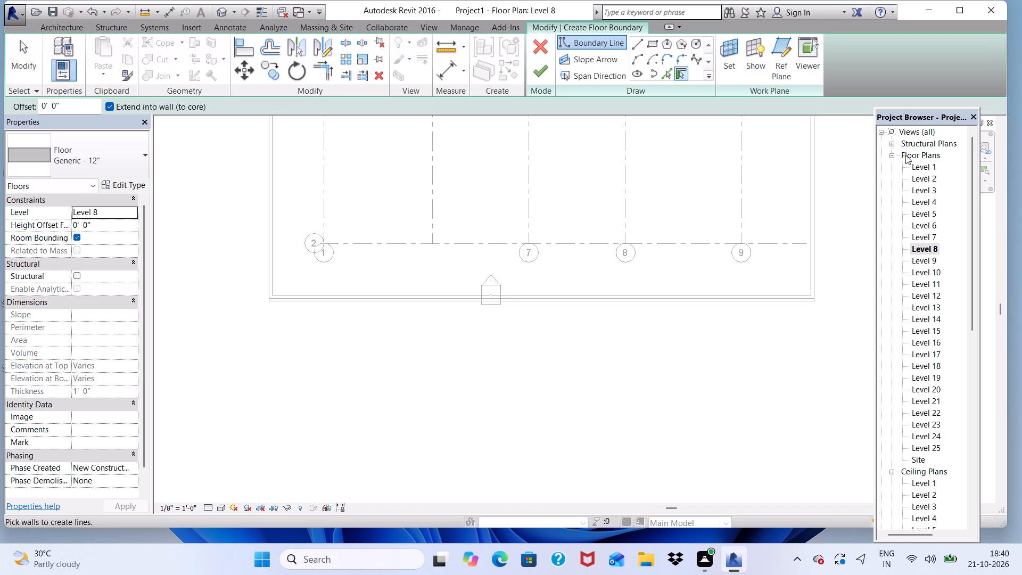
double_click(928, 245)
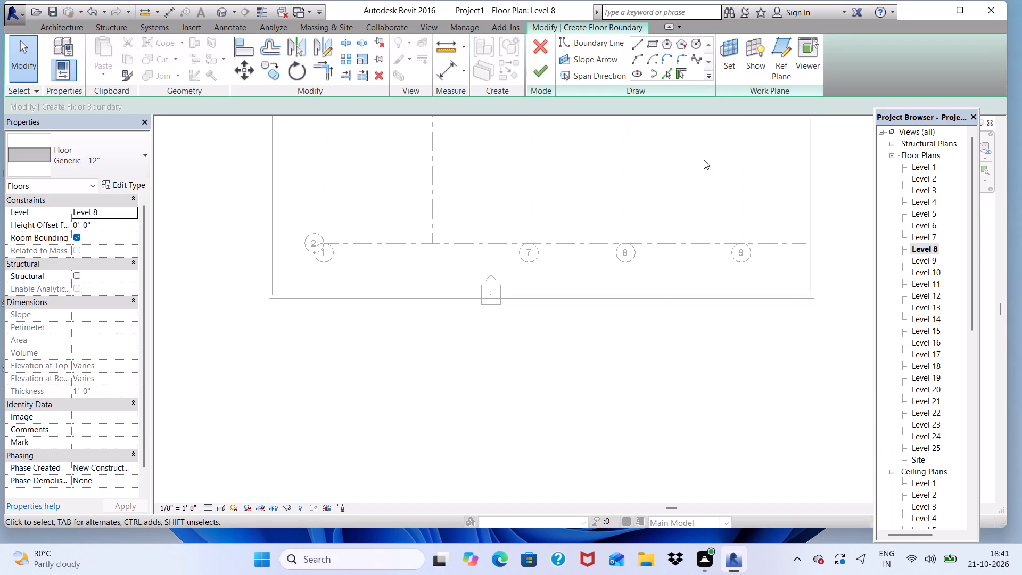
double_click(652, 42)
scroll(802, 308, "up", 5)
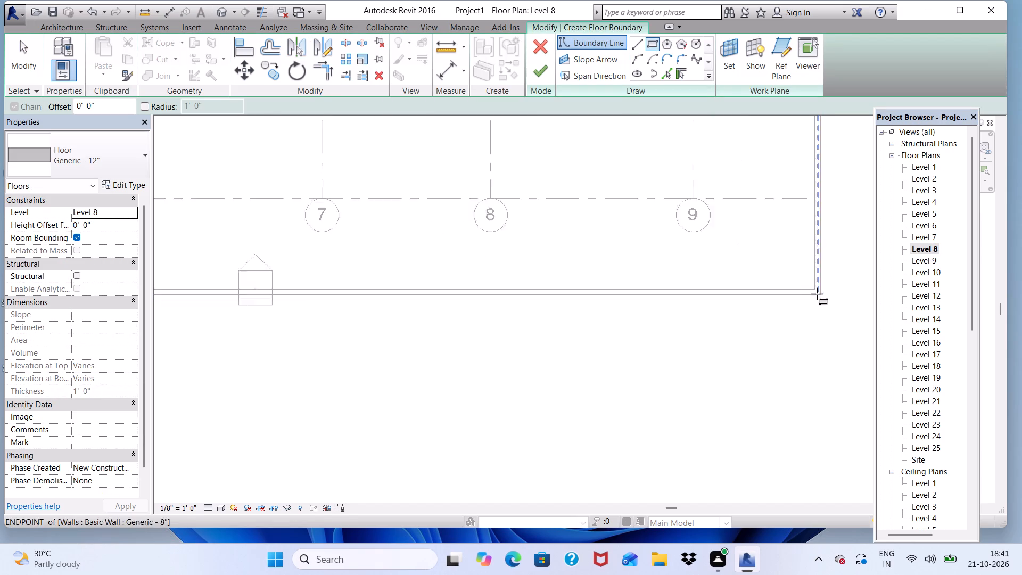
scroll(817, 294, "up", 5)
left_click(825, 295)
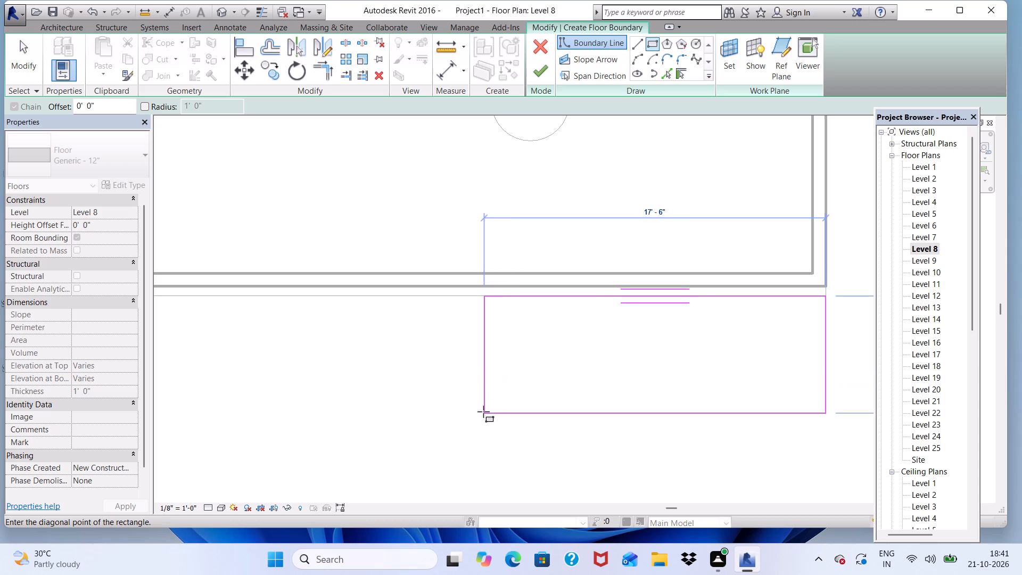
scroll(472, 413, "down", 3)
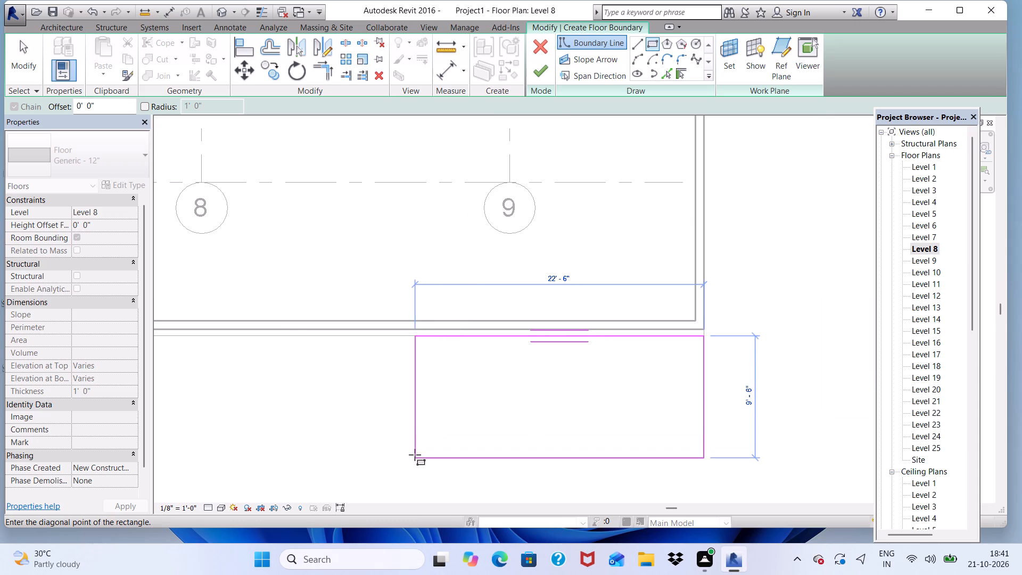
scroll(392, 461, "down", 2)
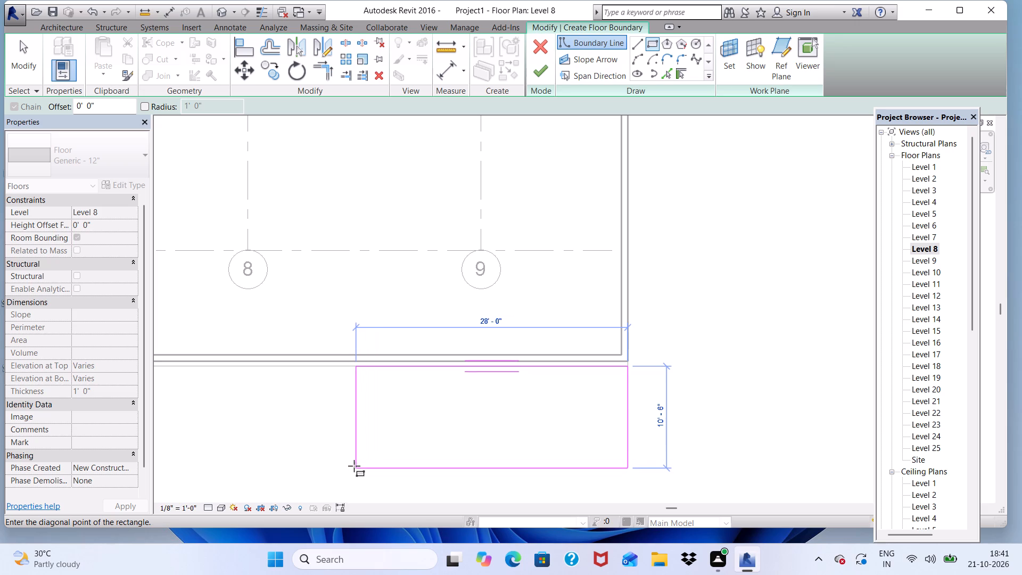
scroll(346, 467, "down", 4)
scroll(334, 396, "down", 5)
scroll(349, 324, "down", 12)
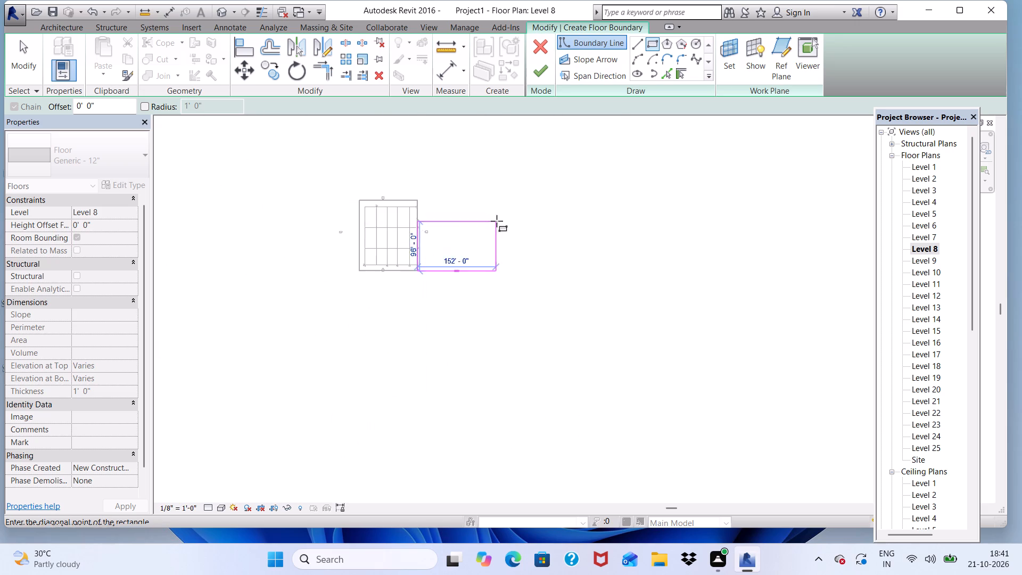
scroll(426, 406, "up", 5)
scroll(357, 339, "down", 4)
scroll(359, 275, "up", 8)
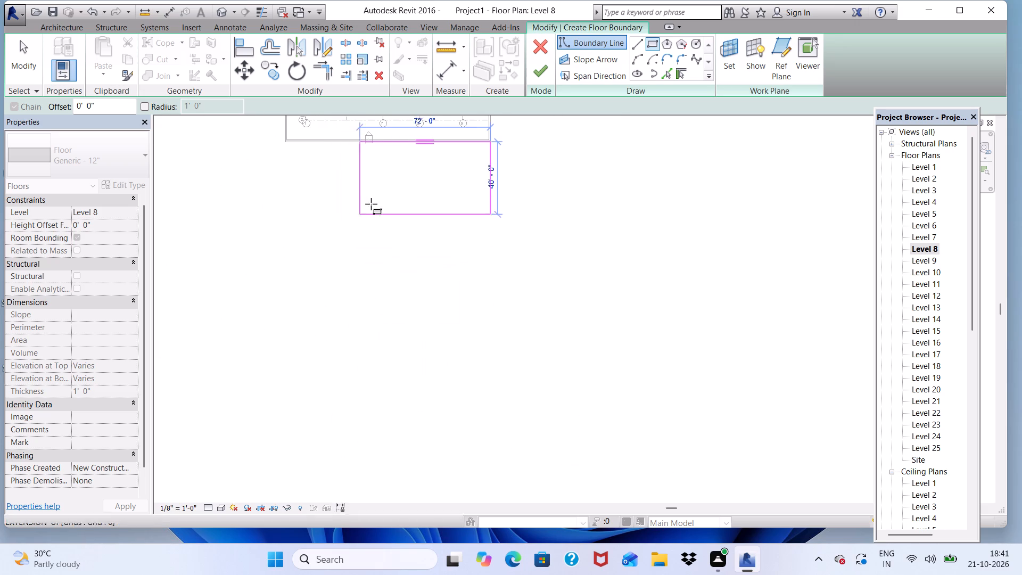
scroll(414, 169, "up", 4)
scroll(414, 175, "down", 8)
scroll(433, 234, "up", 4)
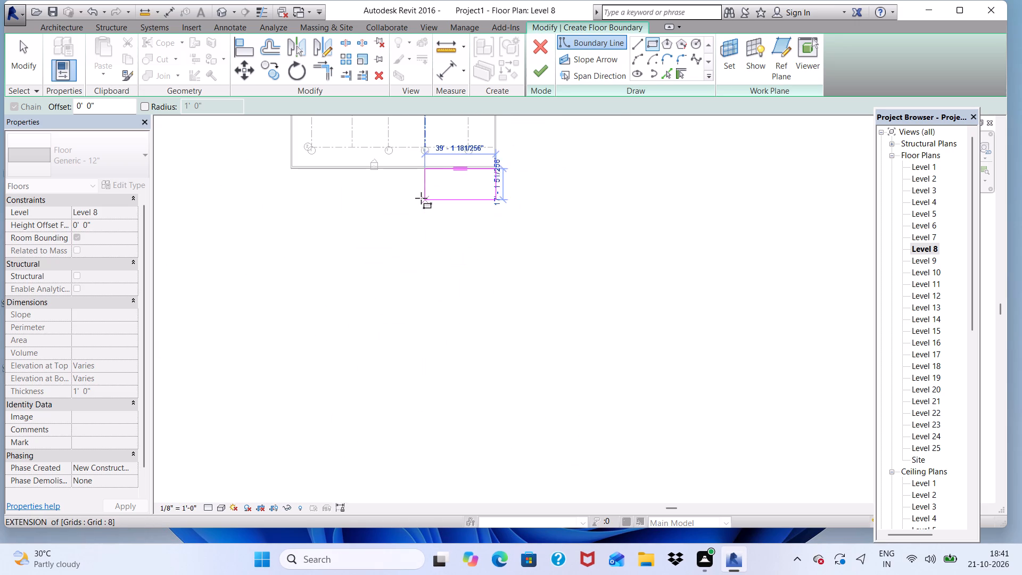
scroll(407, 187, "up", 2)
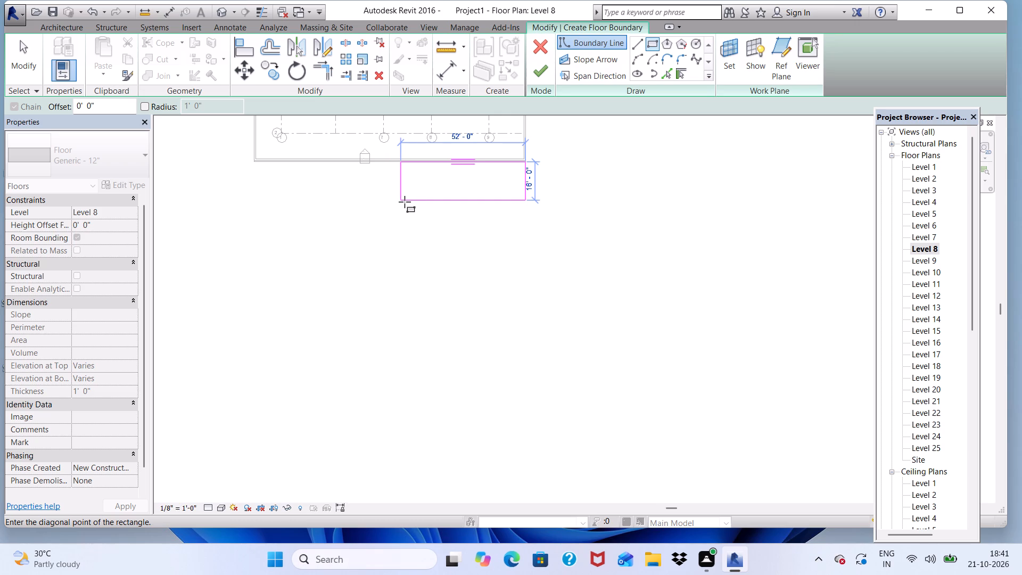
scroll(399, 202, "up", 3)
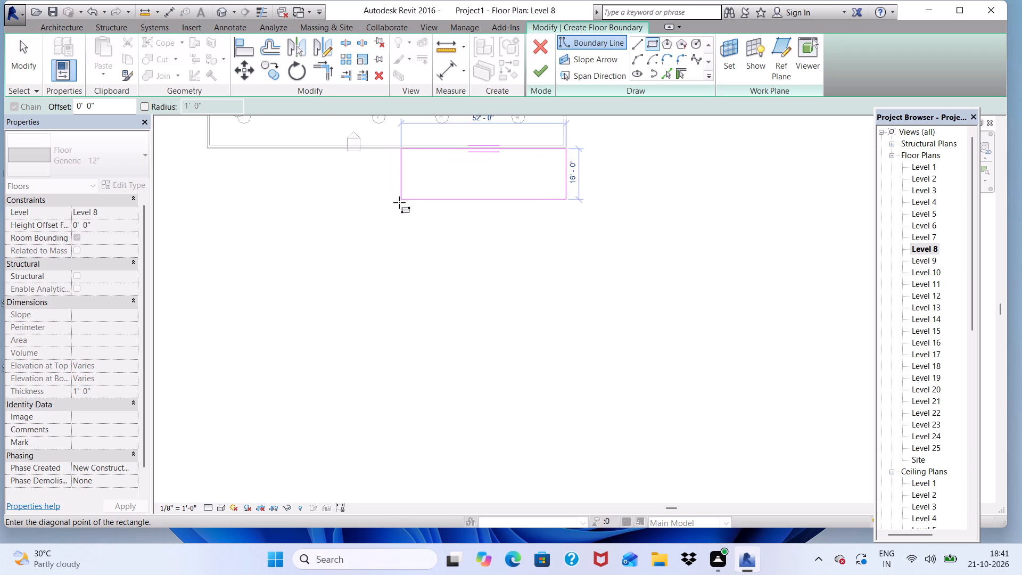
scroll(411, 202, "down", 2)
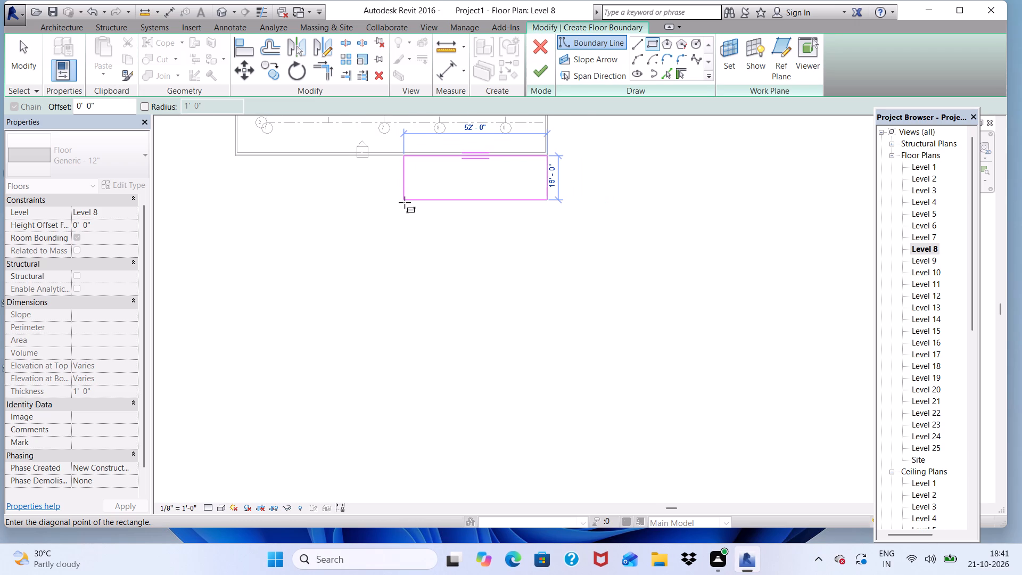
scroll(399, 203, "up", 1)
scroll(399, 203, "down", 2)
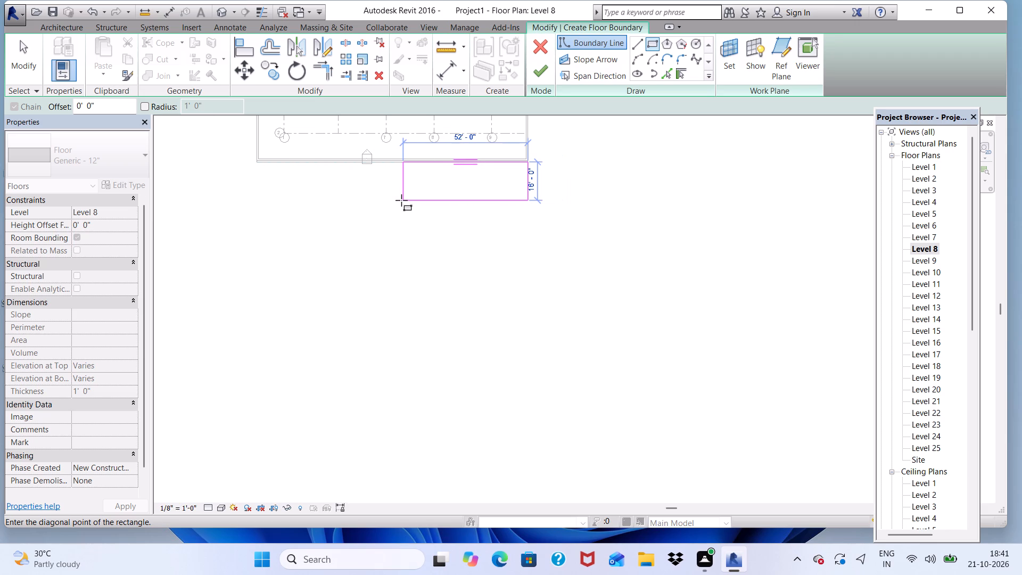
left_click(401, 200)
left_click(541, 70)
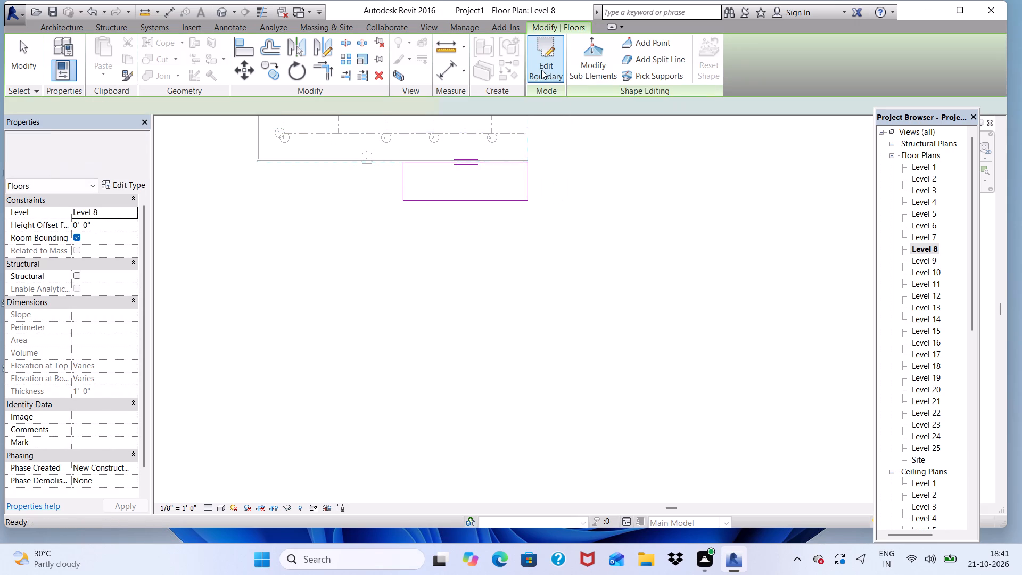
Examine the projecting Level 8 slab against the slabs below it in 3D from several sides of the building.
left_click(226, 15)
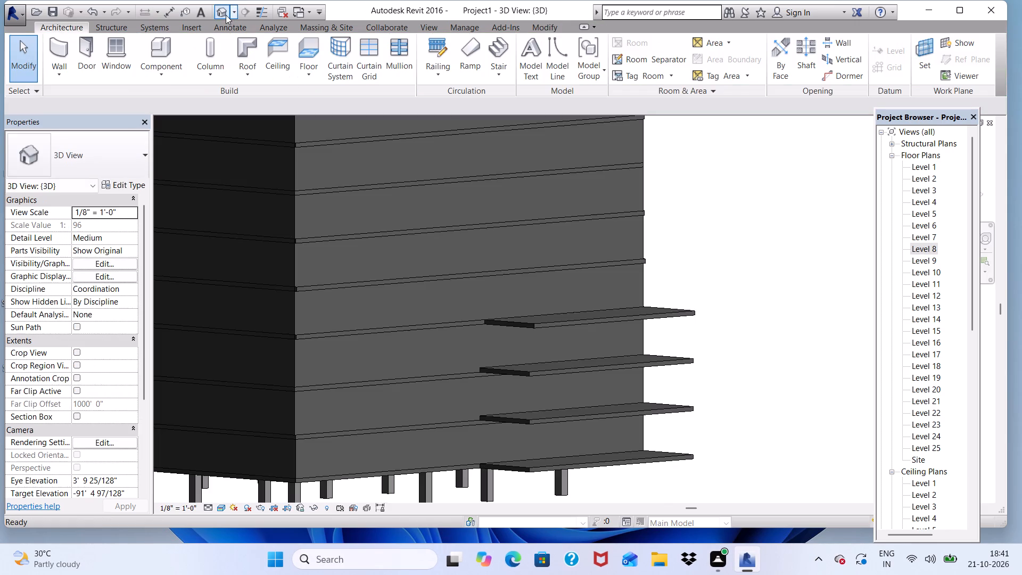
scroll(361, 208, "down", 4)
scroll(442, 283, "down", 1)
scroll(391, 363, "up", 1)
scroll(385, 350, "down", 8)
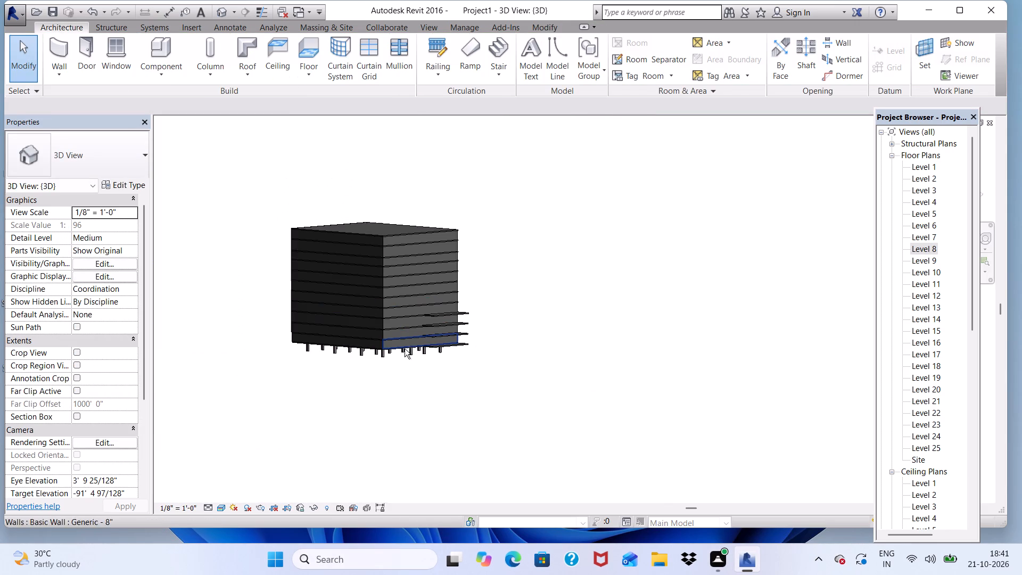
scroll(347, 328, "up", 12, "shift")
middle_click_drag(394, 297, 444, 274, "shift")
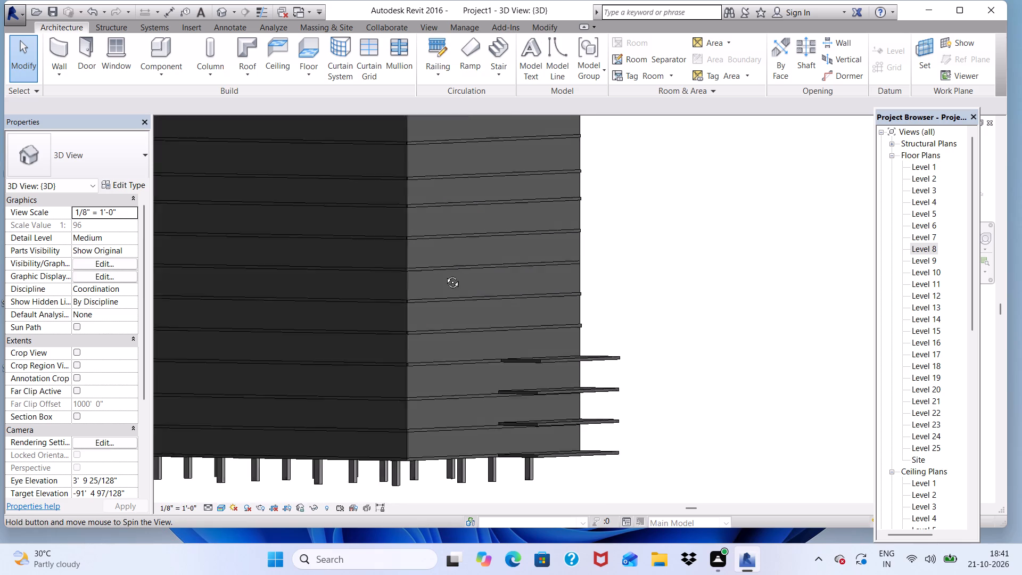
middle_click_drag(444, 274, 174, 296, "shift")
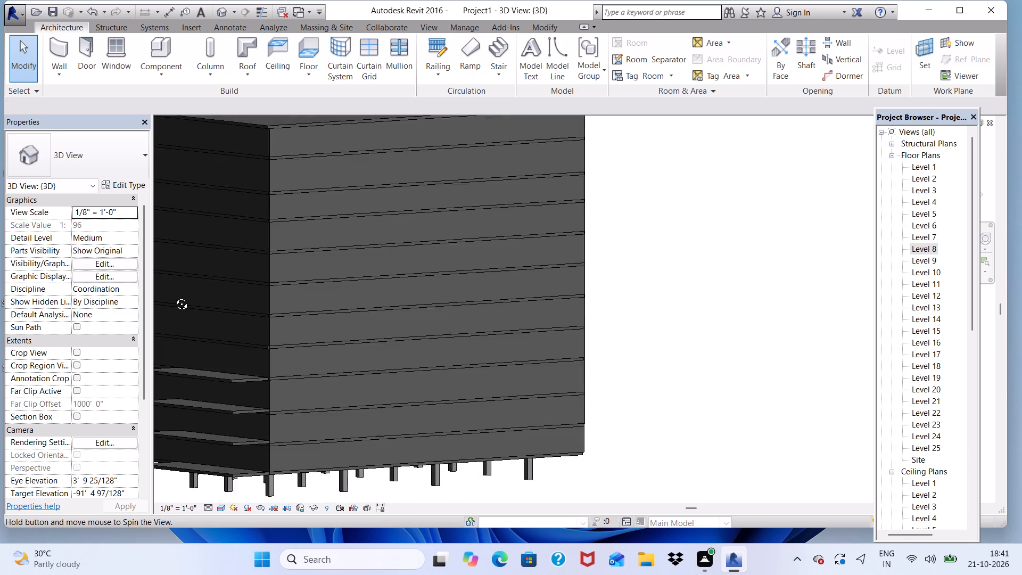
middle_click_drag(174, 296, 474, 359, "shift")
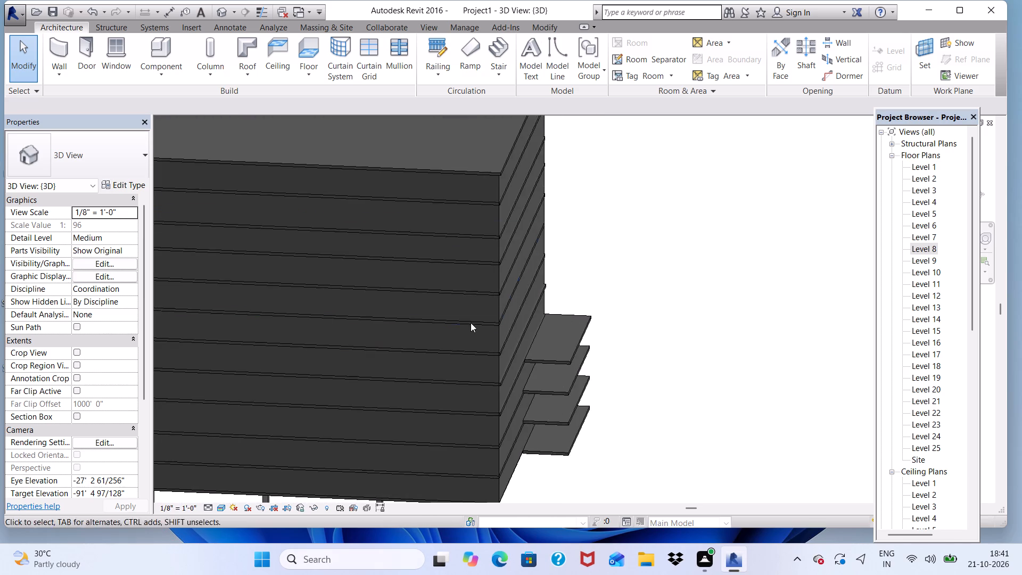
scroll(474, 314, "down", 4)
scroll(504, 369, "up", 4, "shift")
scroll(505, 370, "down", 2, "shift")
scroll(506, 409, "up", 3)
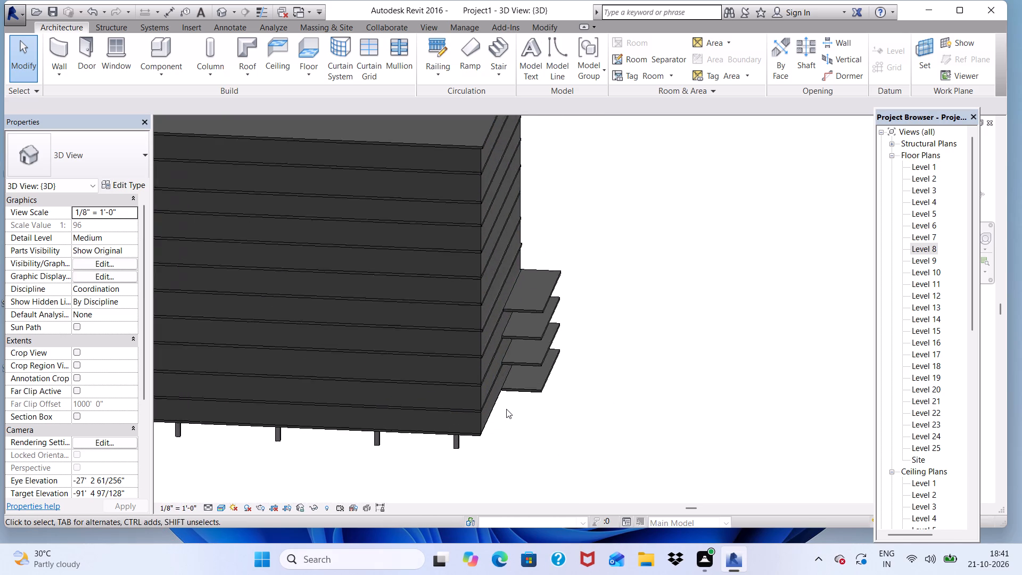
scroll(506, 409, "down", 1)
middle_click_drag(506, 409, 423, 354, "shift")
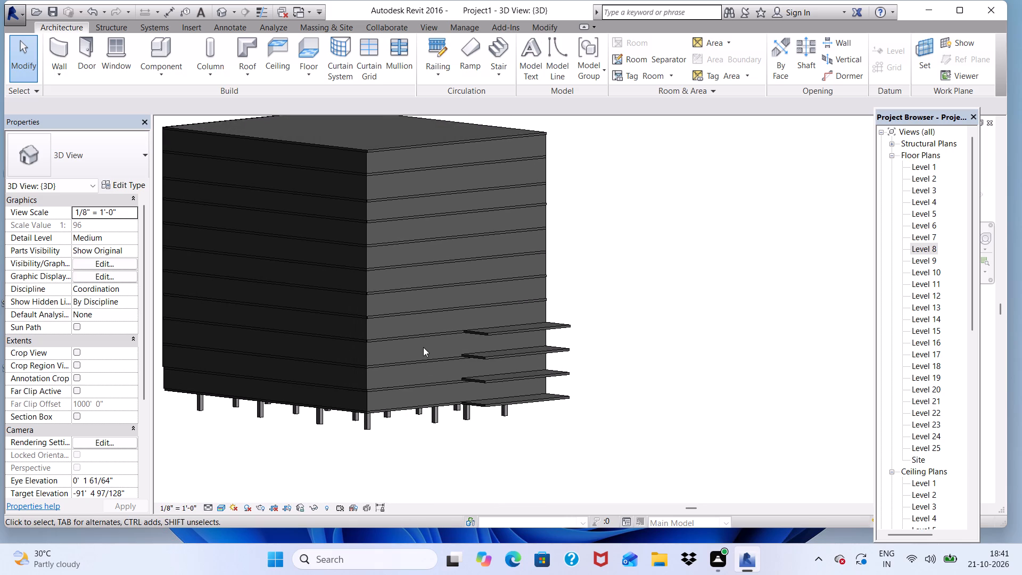
scroll(513, 349, "up", 3)
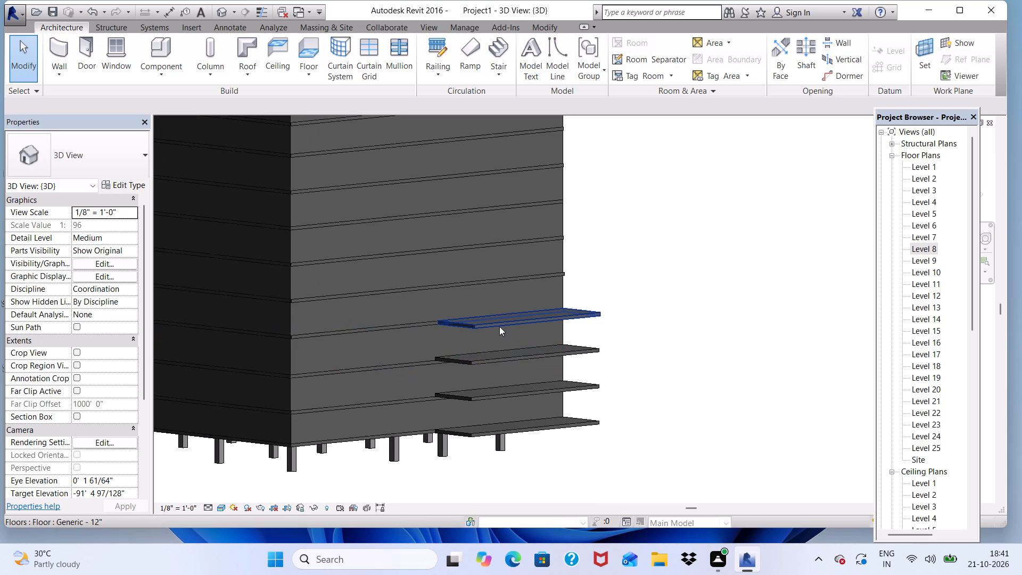
scroll(507, 361, "up", 1)
scroll(489, 343, "down", 4)
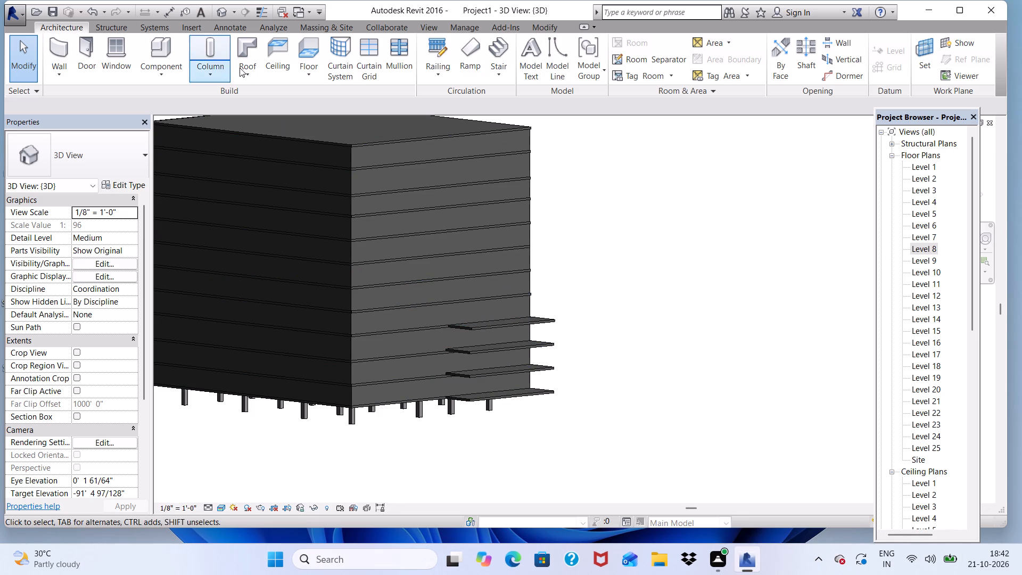
On the Level 8 floor plan, delete the rectangular floor slab projecting from the outer wall near grid 9.
triple_click(921, 247)
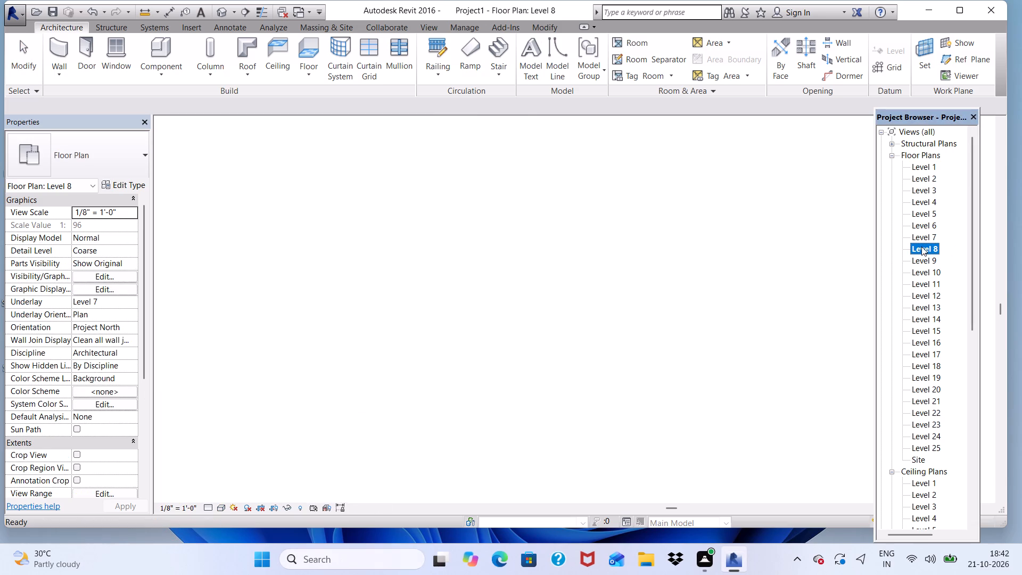
scroll(500, 219, "down", 4)
scroll(437, 193, "up", 5)
scroll(469, 242, "up", 3)
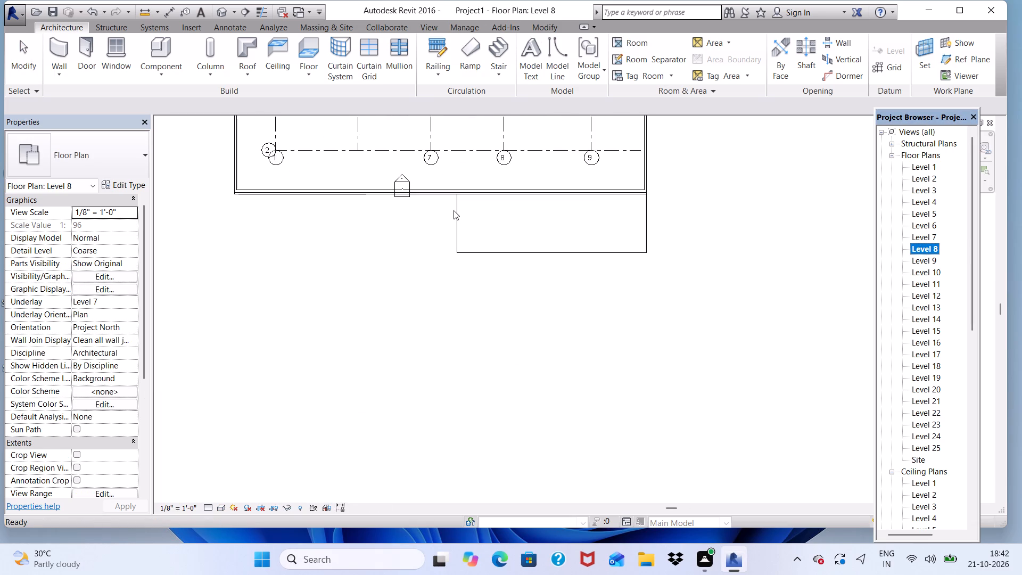
left_click(454, 210)
key("Delete")
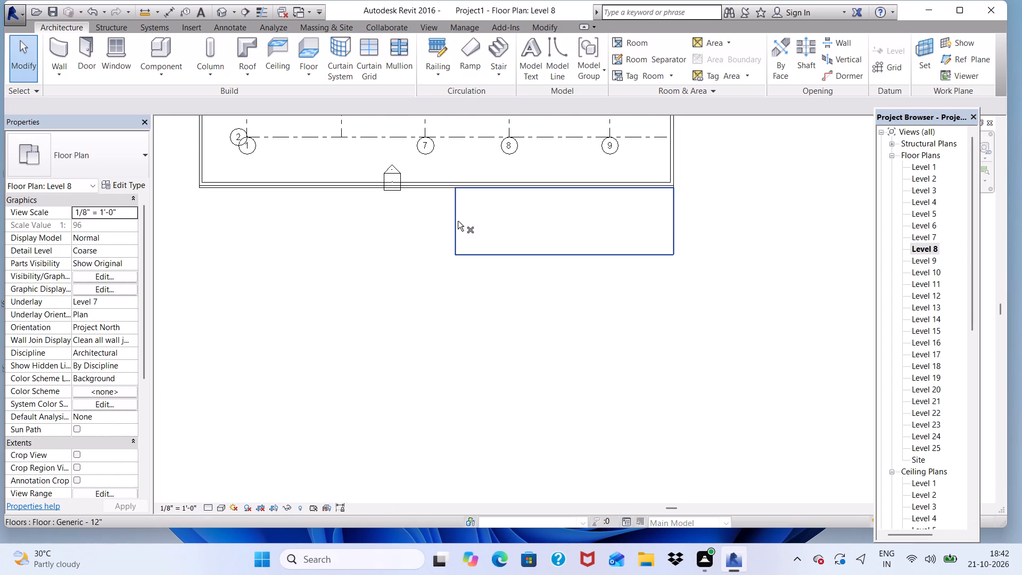
left_click(455, 219)
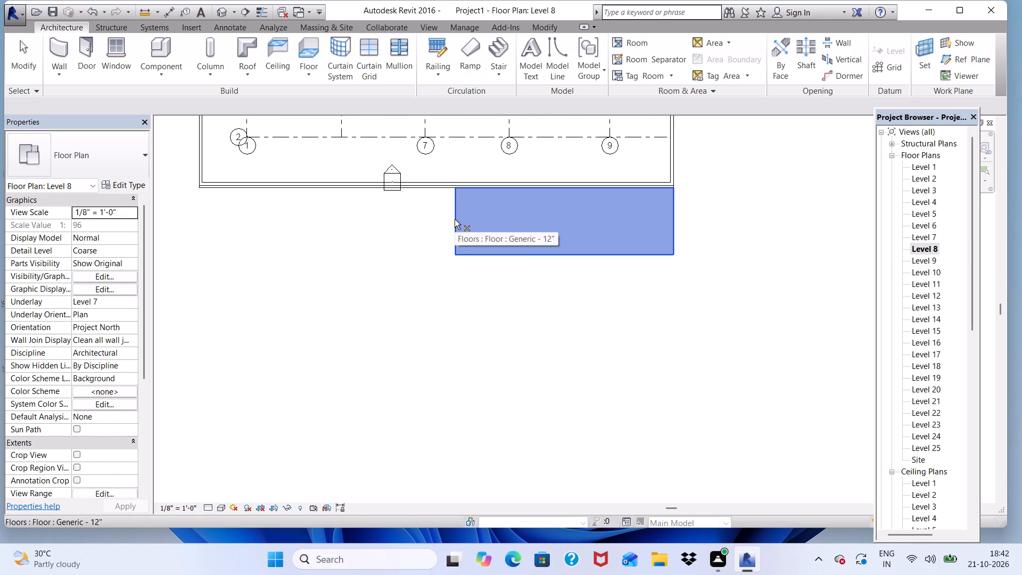
key("Delete")
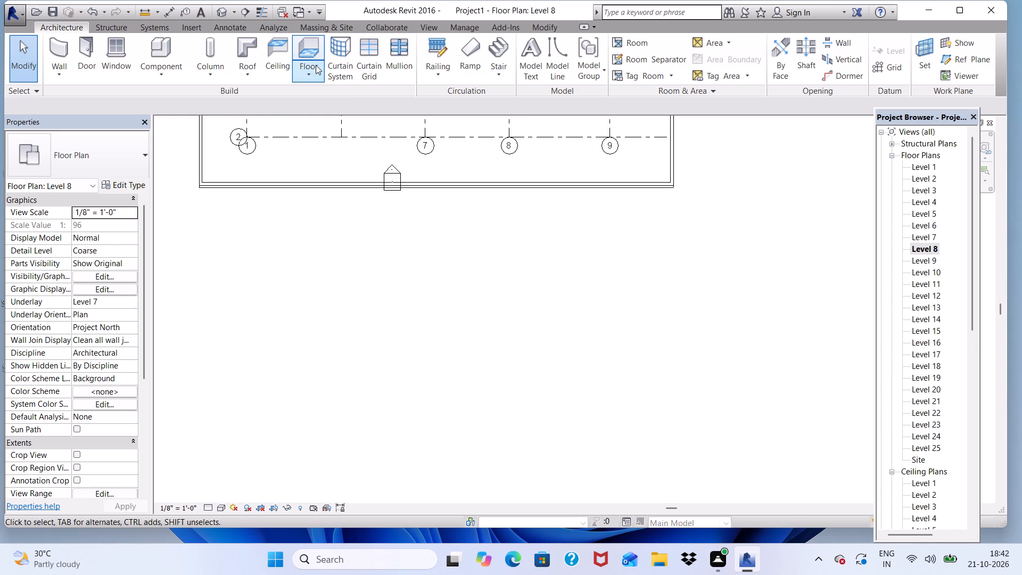
Create a Level 8 Generic - 12" floor slab 53'-0" by 16'-0", projecting outward from the outer slab-edge corner near grid 9.
left_click(314, 65)
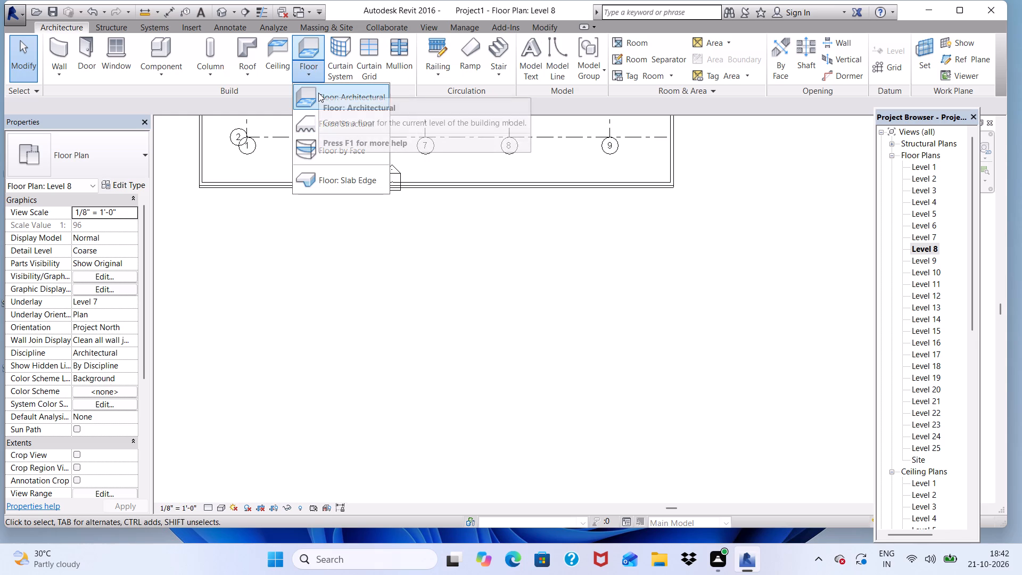
left_click(318, 93)
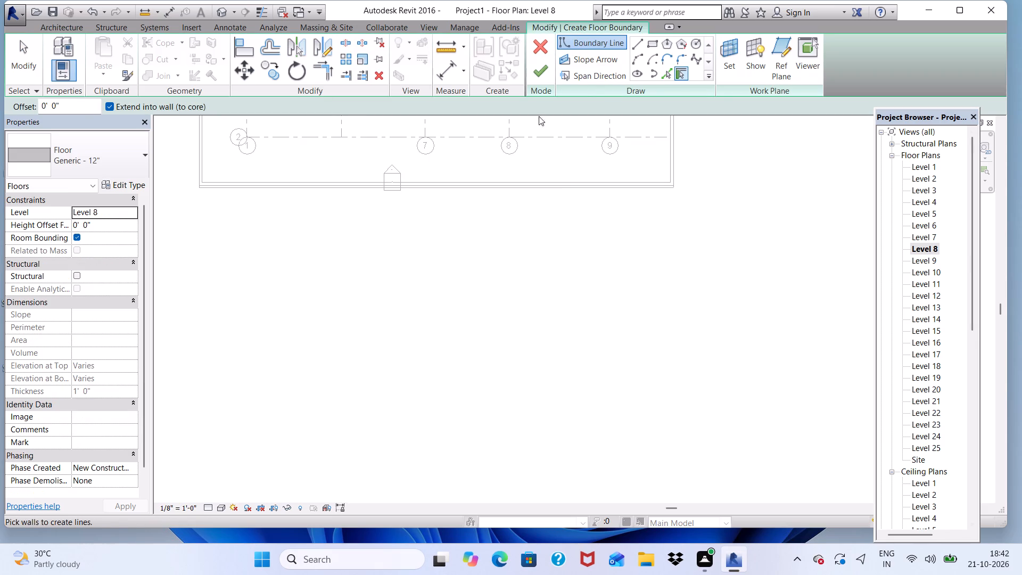
left_click(648, 44)
scroll(646, 202, "down", 4)
scroll(660, 216, "up", 18)
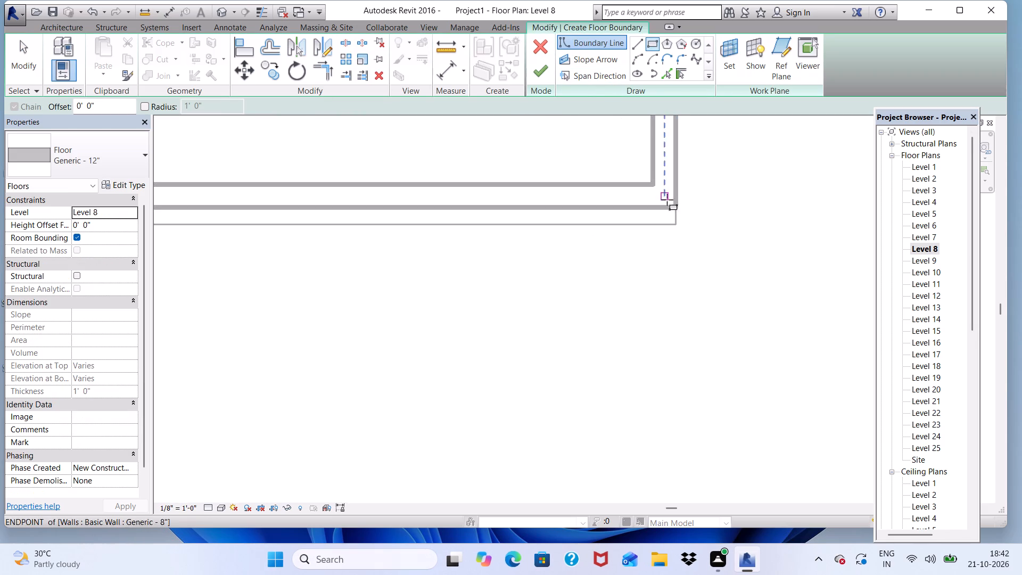
scroll(667, 200, "up", 4)
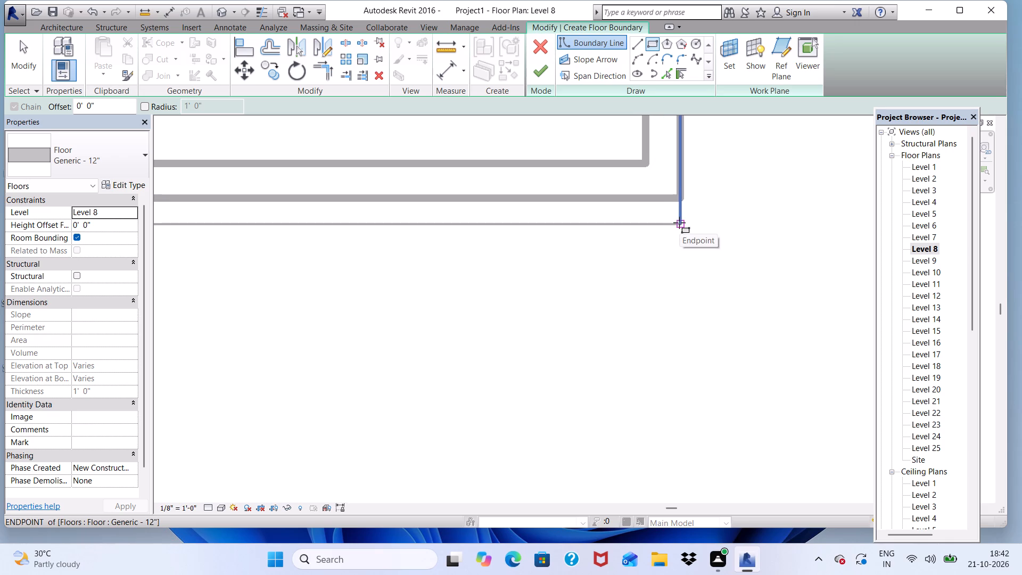
left_click(679, 223)
scroll(679, 241, "down", 9)
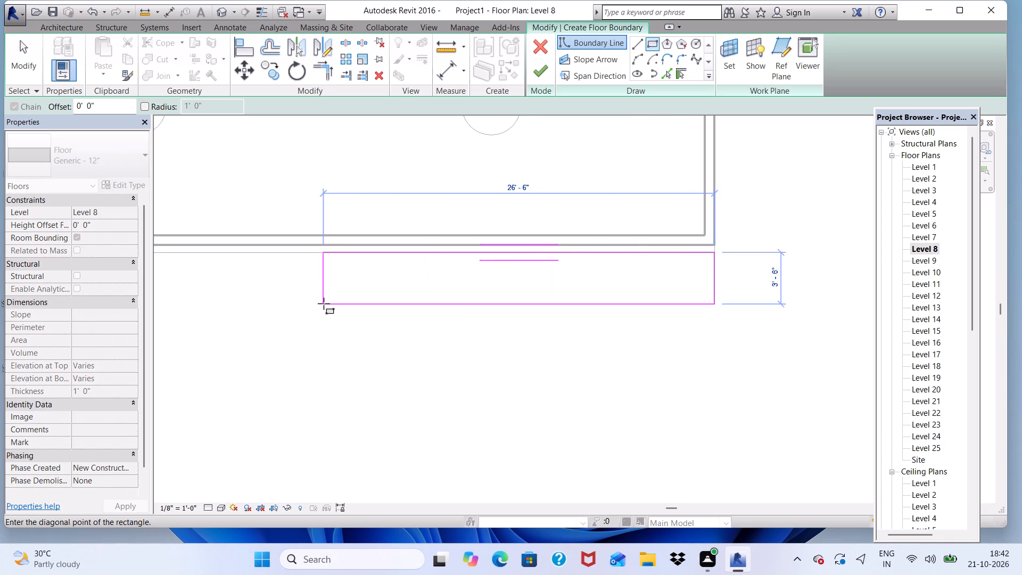
scroll(302, 372, "up", 1)
scroll(299, 344, "down", 16)
scroll(350, 322, "up", 3)
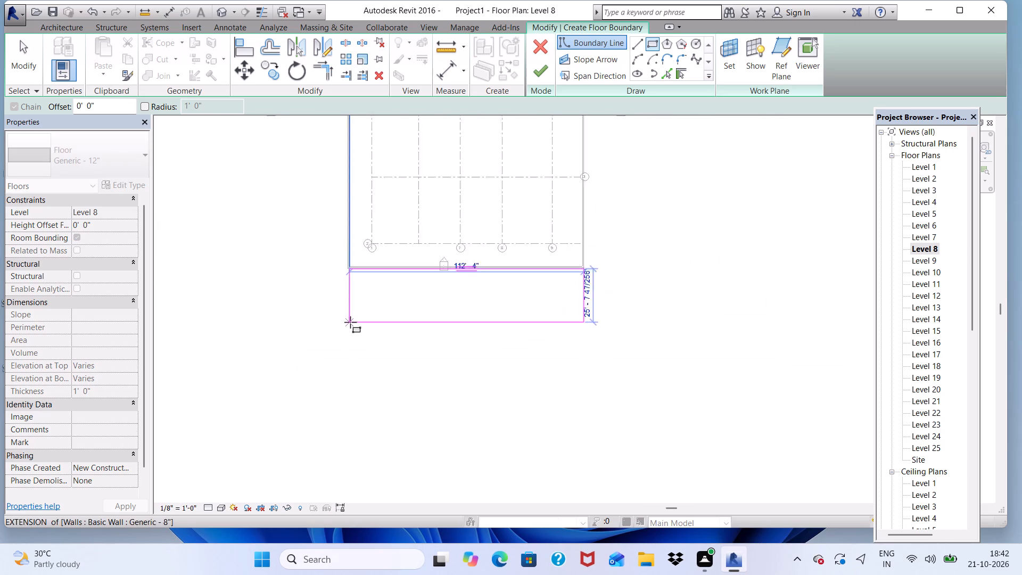
scroll(350, 322, "up", 2)
scroll(547, 308, "up", 5)
scroll(507, 293, "down", 6)
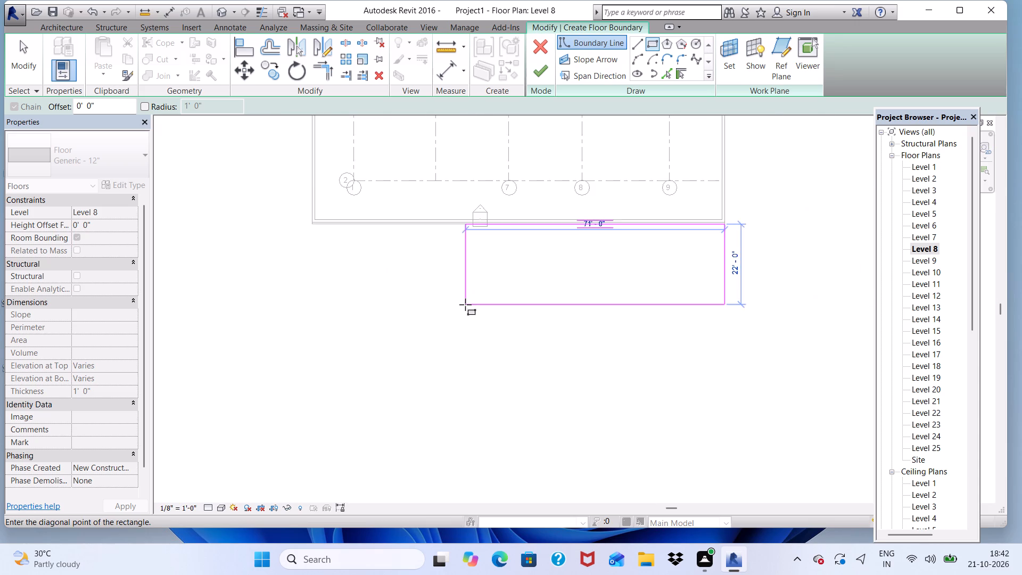
scroll(472, 305, "up", 4)
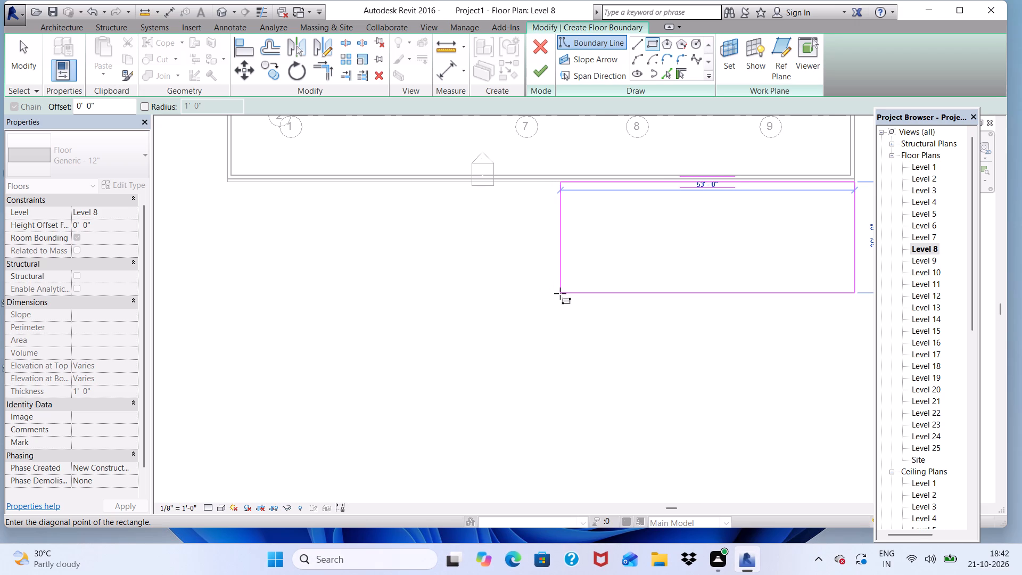
scroll(558, 293, "down", 1)
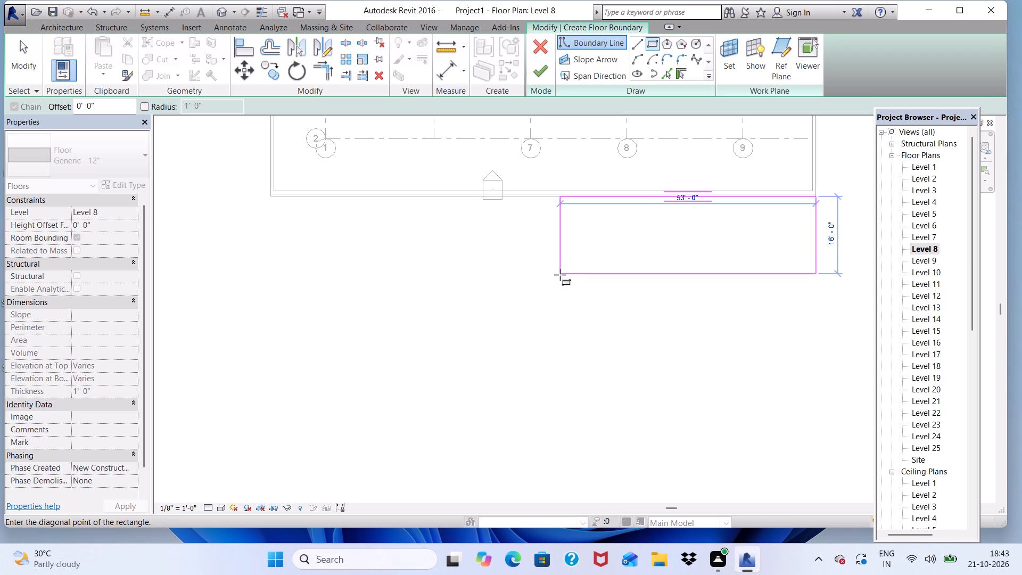
left_click(560, 275)
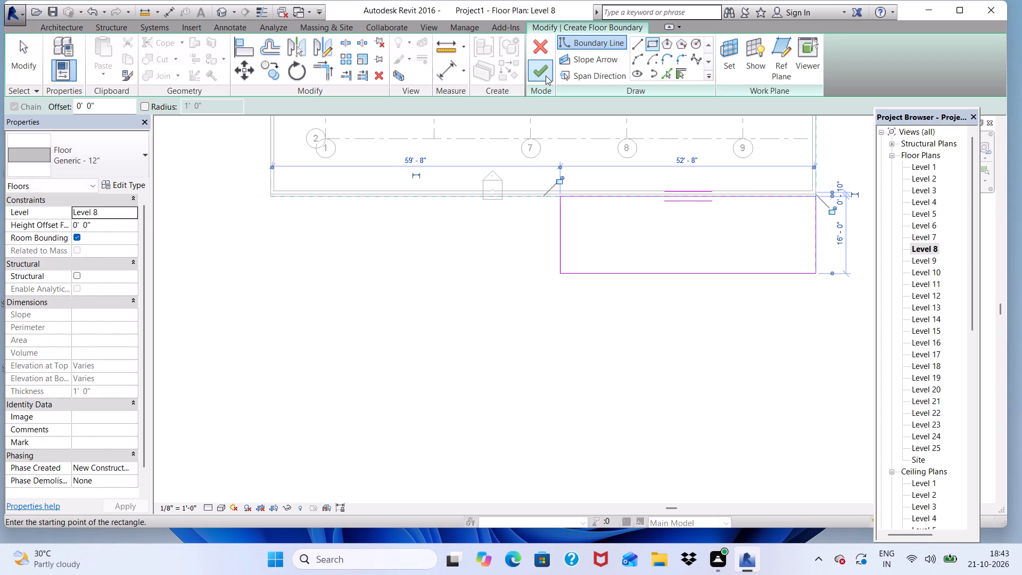
double_click(546, 75)
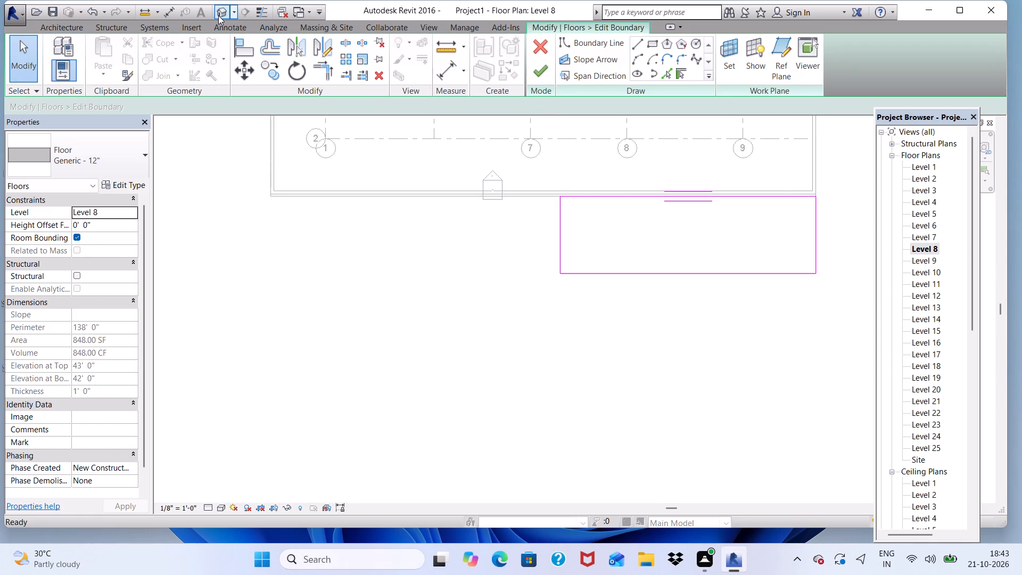
left_click(218, 14)
scroll(404, 231, "down", 3)
scroll(460, 310, "up", 4)
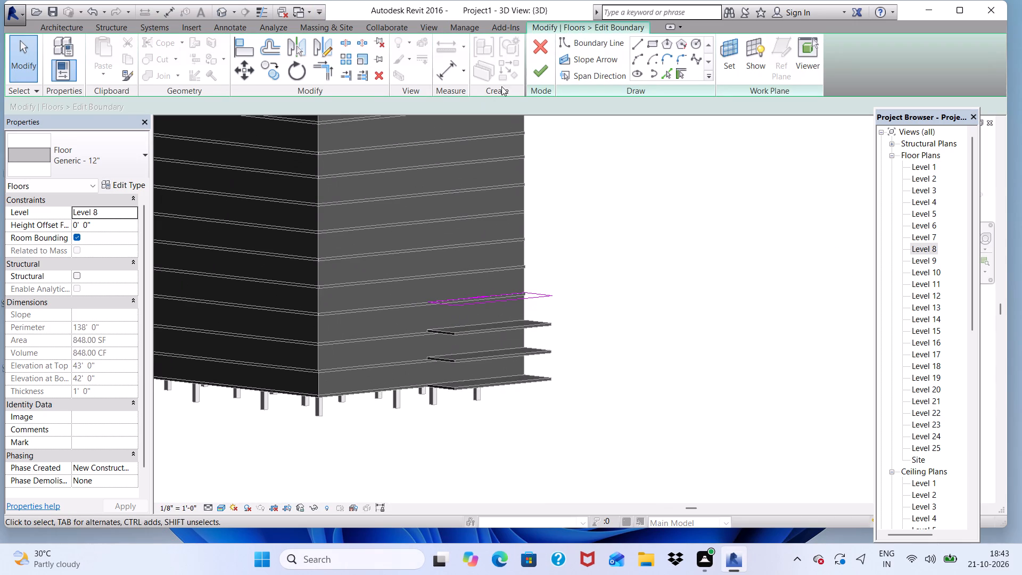
left_click(541, 70)
Examine the new projecting Level 8 slab in 3D, comparing its edges and alignment with the slabs below from several sides.
scroll(452, 324, "up", 4)
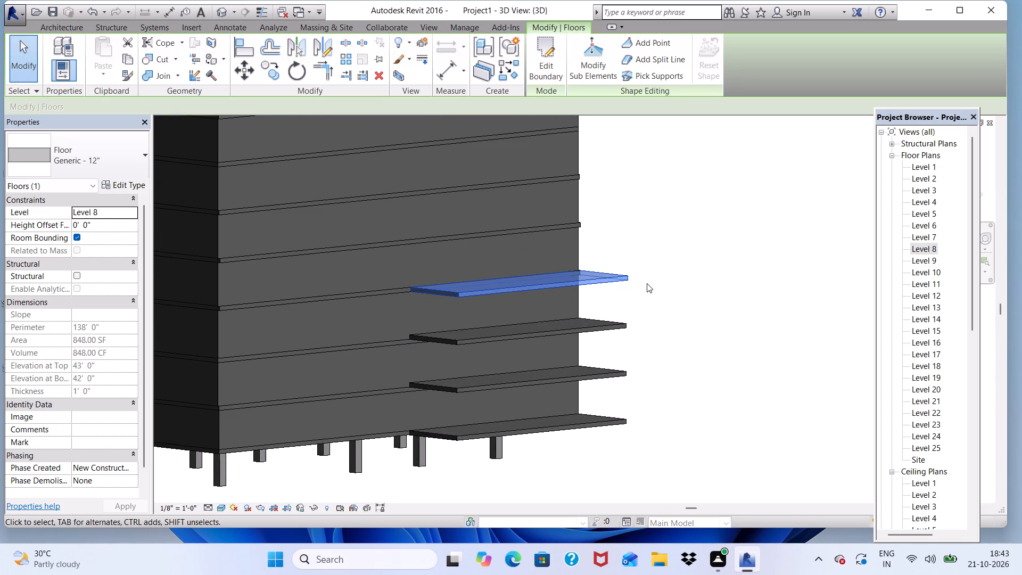
middle_click_drag(647, 285, 434, 315)
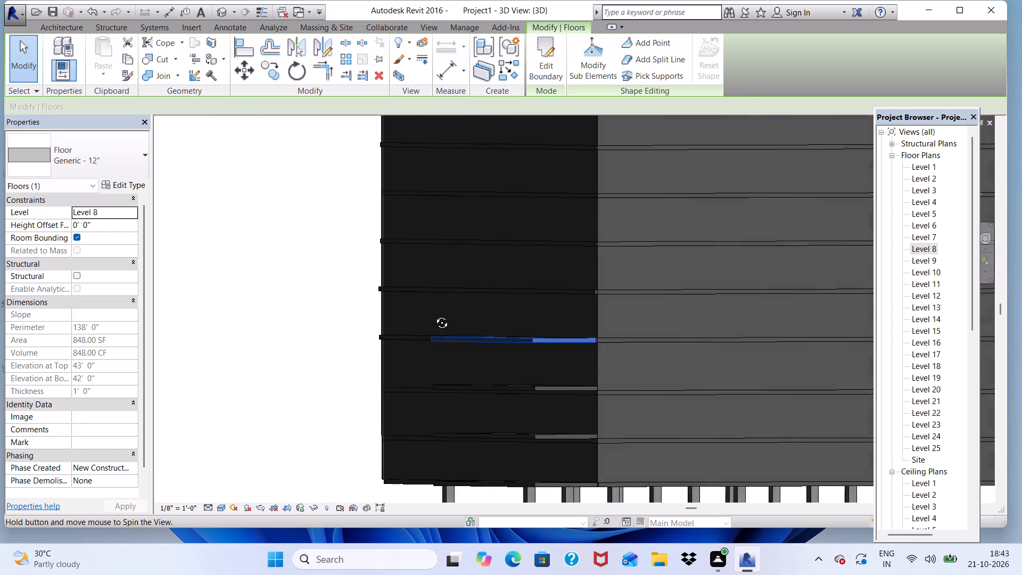
middle_click_drag(434, 315, 511, 368)
left_click(830, 271)
scroll(639, 336, "up", 10)
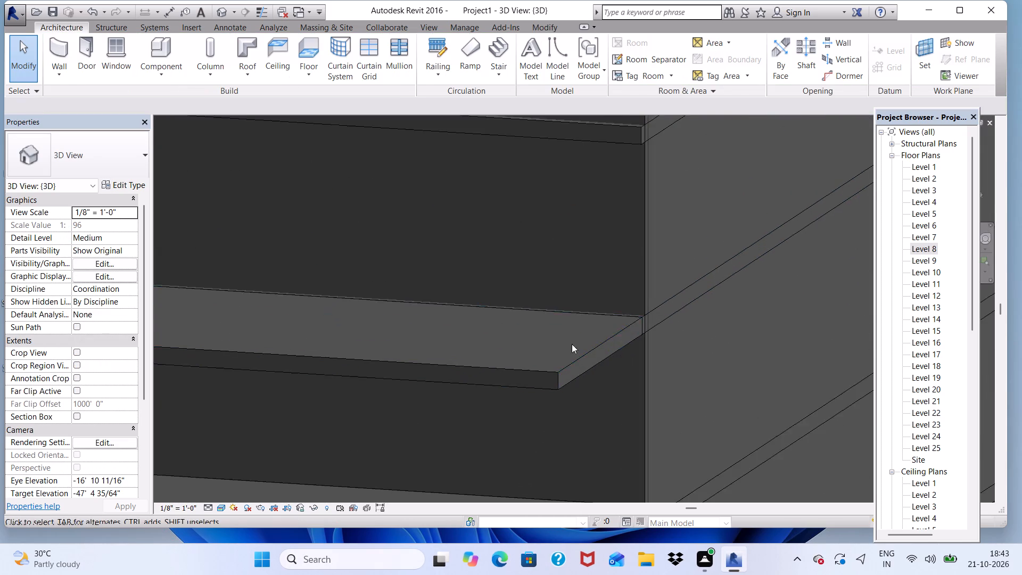
scroll(558, 343, "down", 4)
middle_click_drag(549, 348, 615, 344)
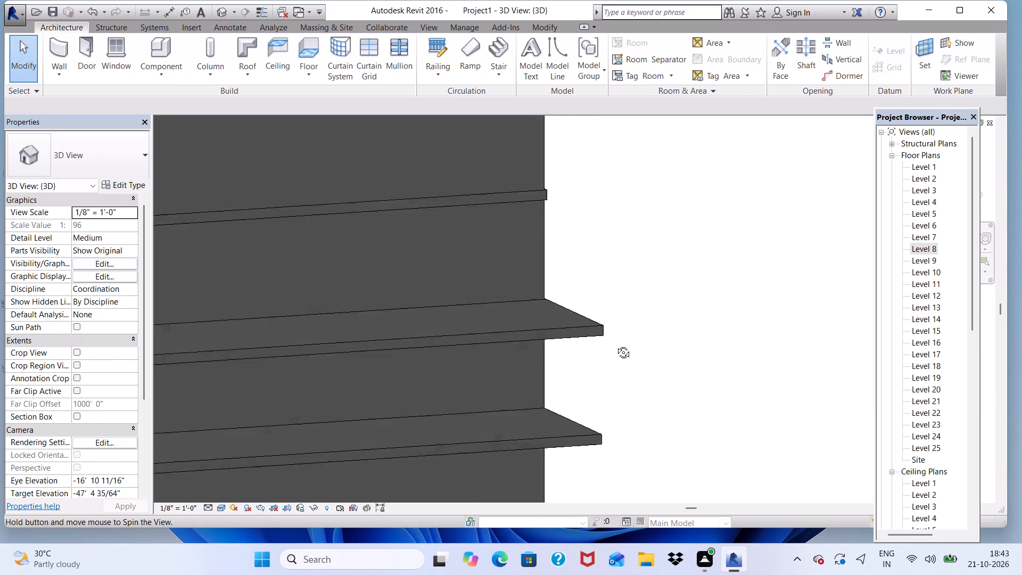
middle_click_drag(615, 344, 600, 346)
scroll(546, 241, "down", 9)
scroll(481, 330, "up", 1)
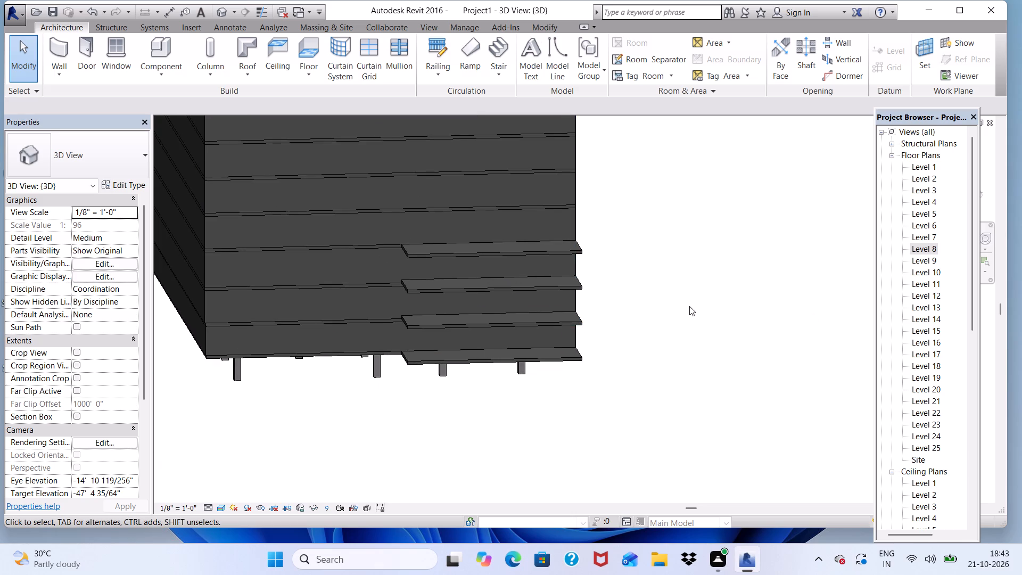
On the Level 10 floor plan, create a matching 53'-0" by 16'-0" Generic - 12" slab from the corner near grid 9, and check it in 3D.
double_click(924, 274)
scroll(705, 294, "down", 4)
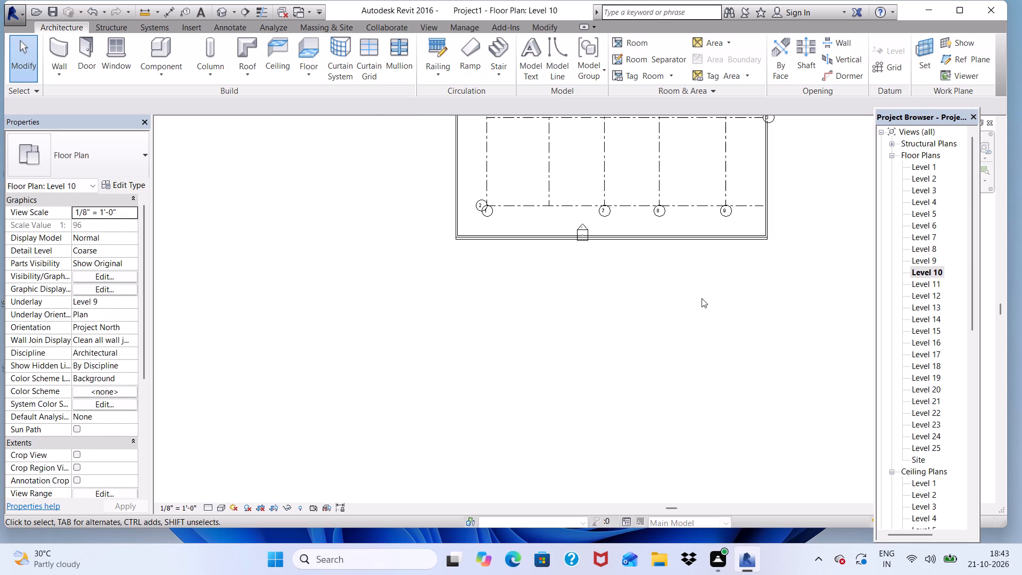
scroll(678, 262, "up", 1)
scroll(666, 290, "down", 8)
scroll(728, 166, "up", 4)
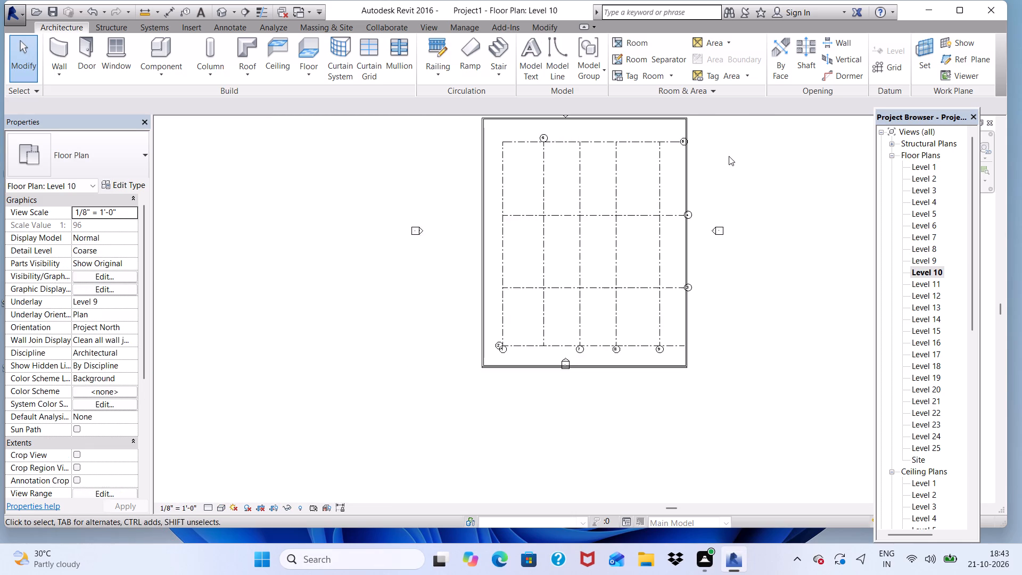
scroll(729, 156, "up", 2)
left_click(304, 54)
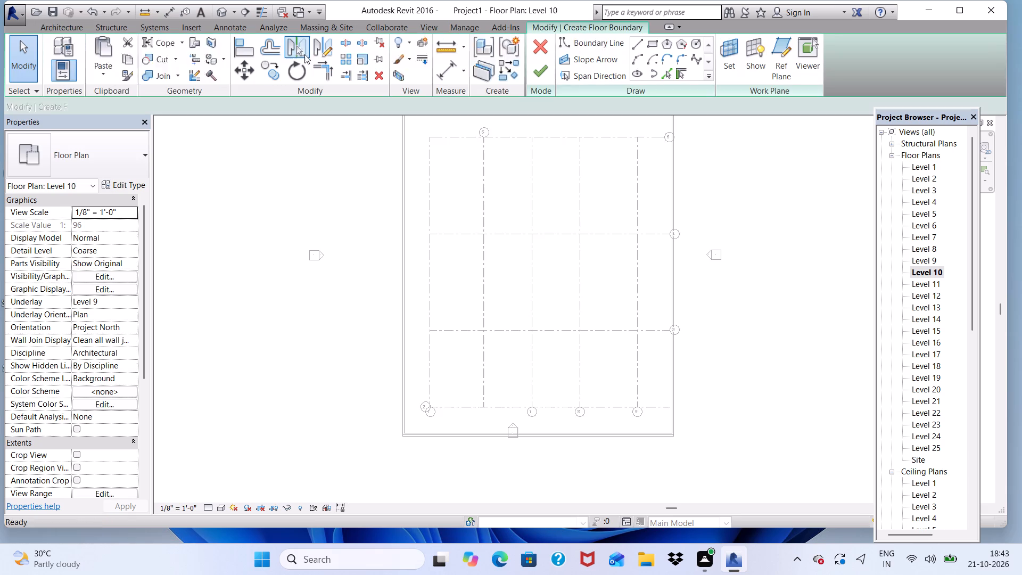
left_click(654, 38)
scroll(669, 150, "down", 3)
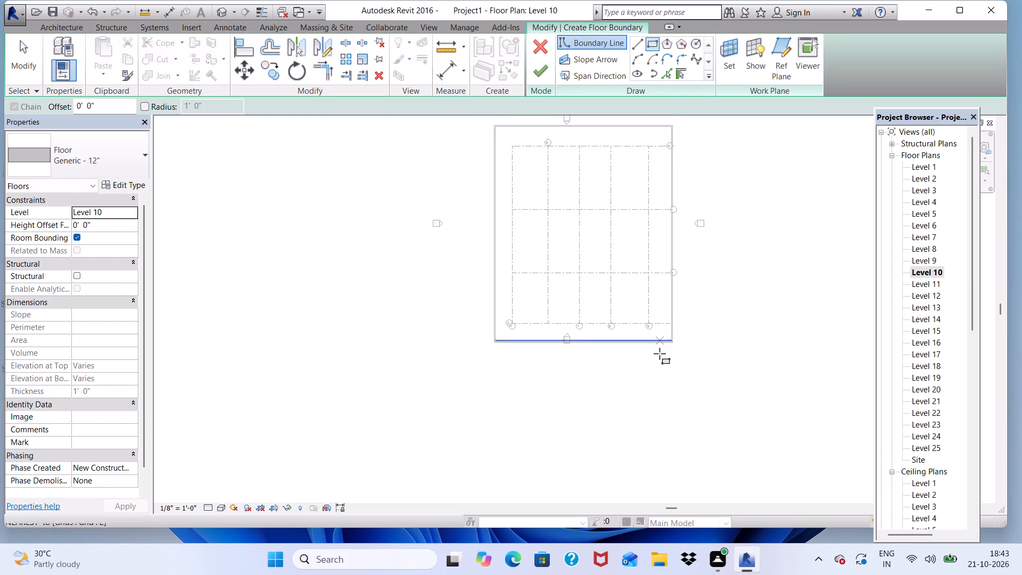
scroll(660, 358, "up", 11)
scroll(693, 315, "up", 9)
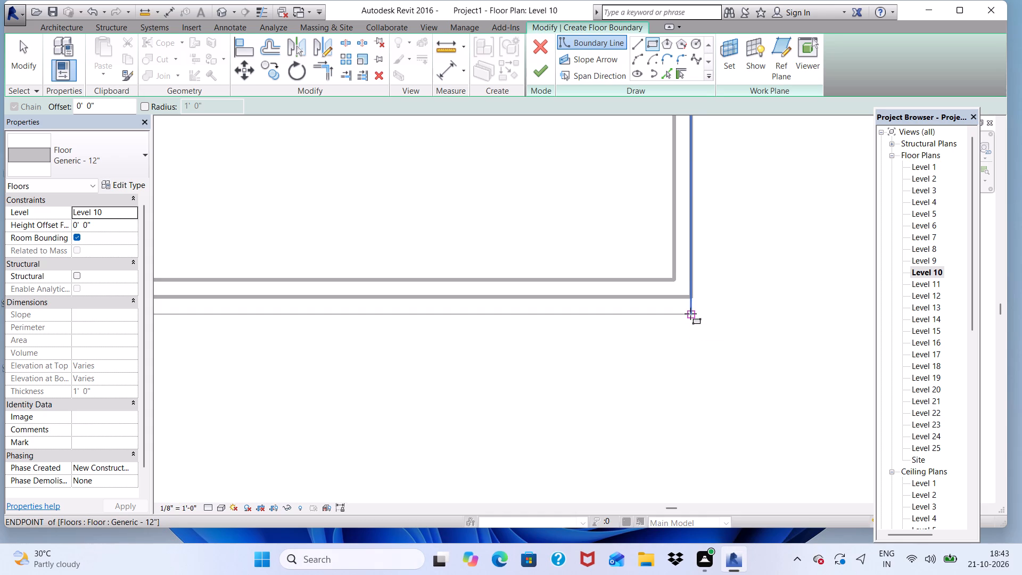
left_click(690, 313)
scroll(652, 323, "down", 12)
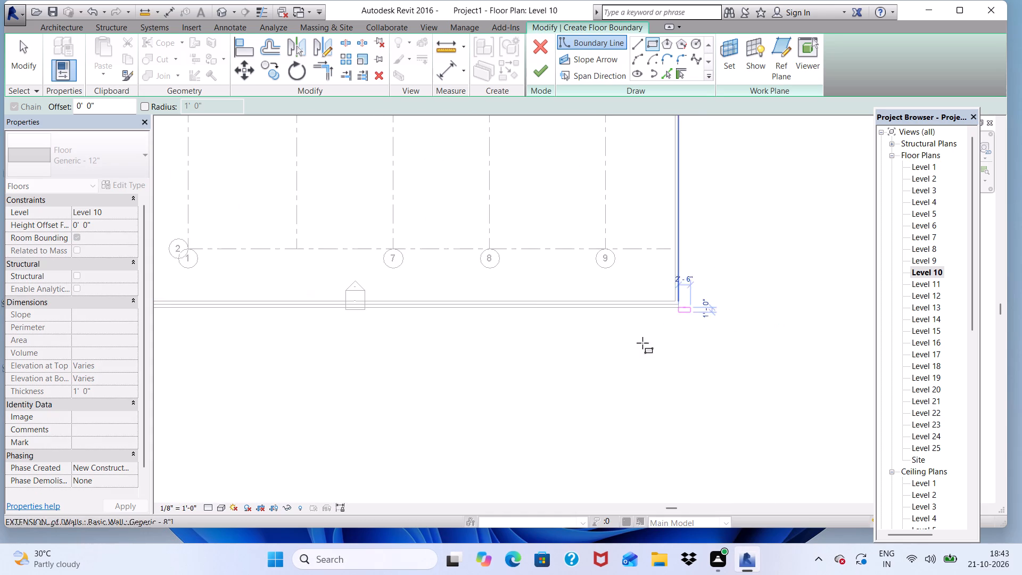
scroll(538, 365, "up", 4)
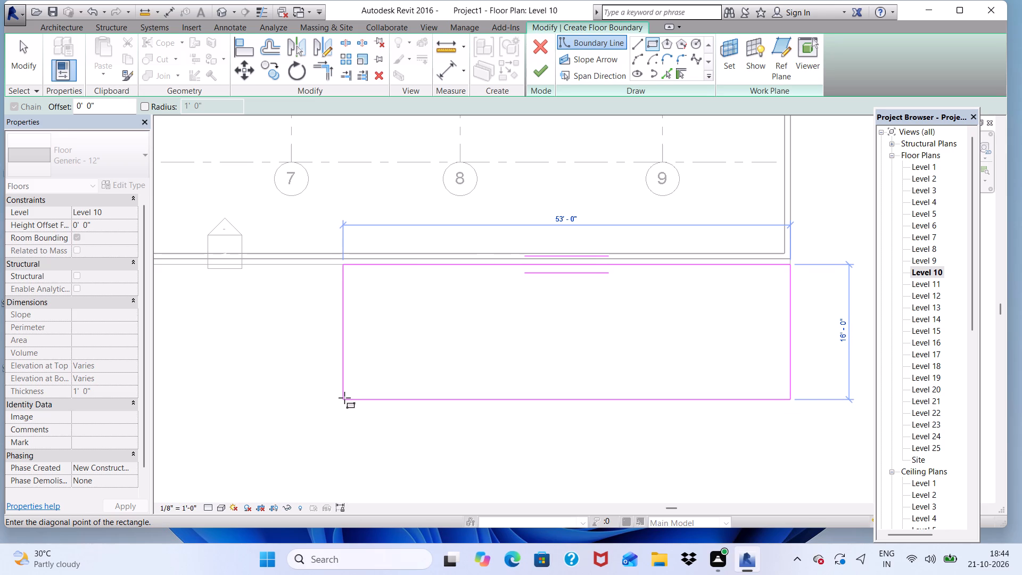
left_click(344, 398)
left_click(541, 70)
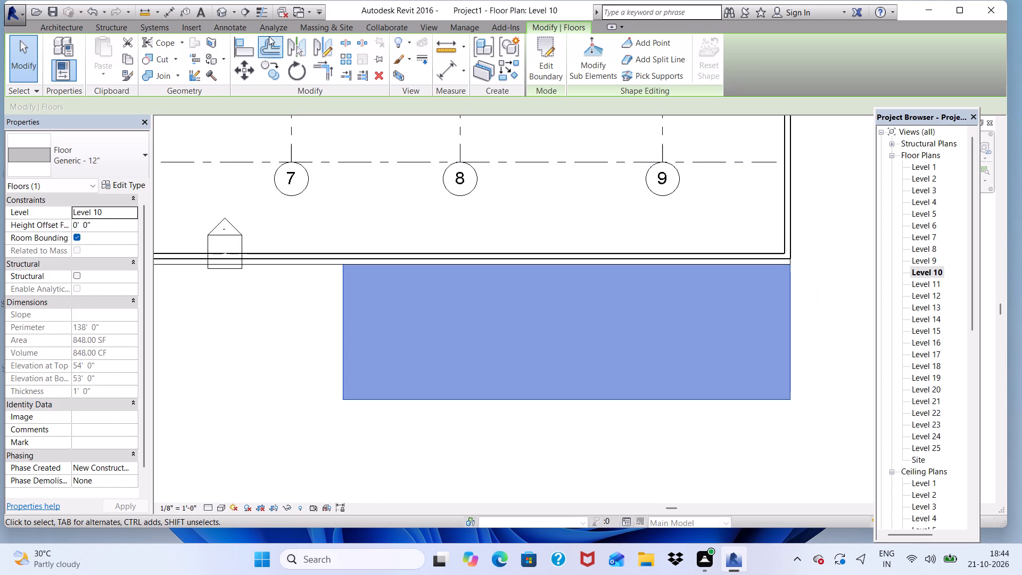
left_click(218, 6)
scroll(405, 297, "down", 4)
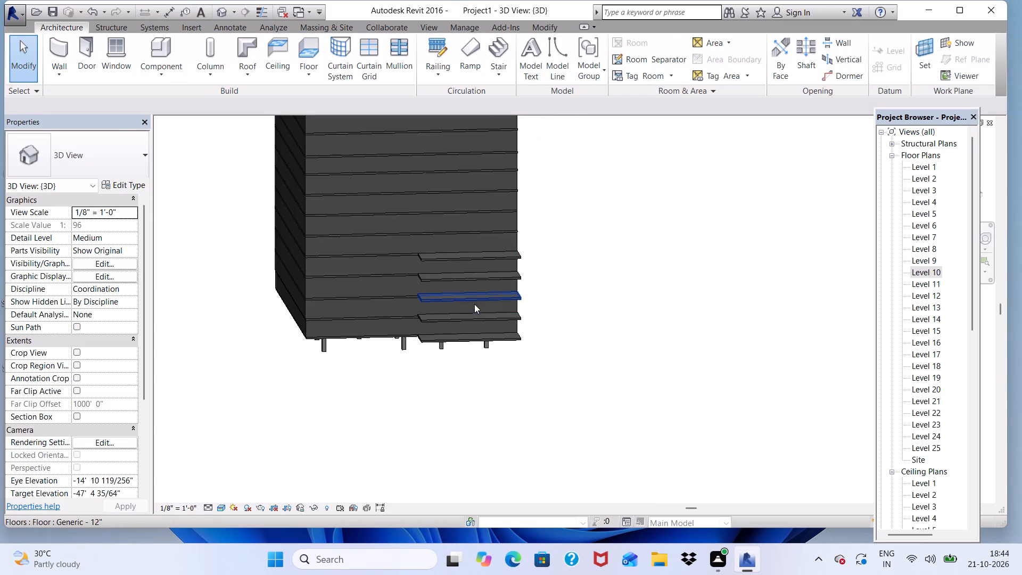
scroll(424, 202, "up", 4)
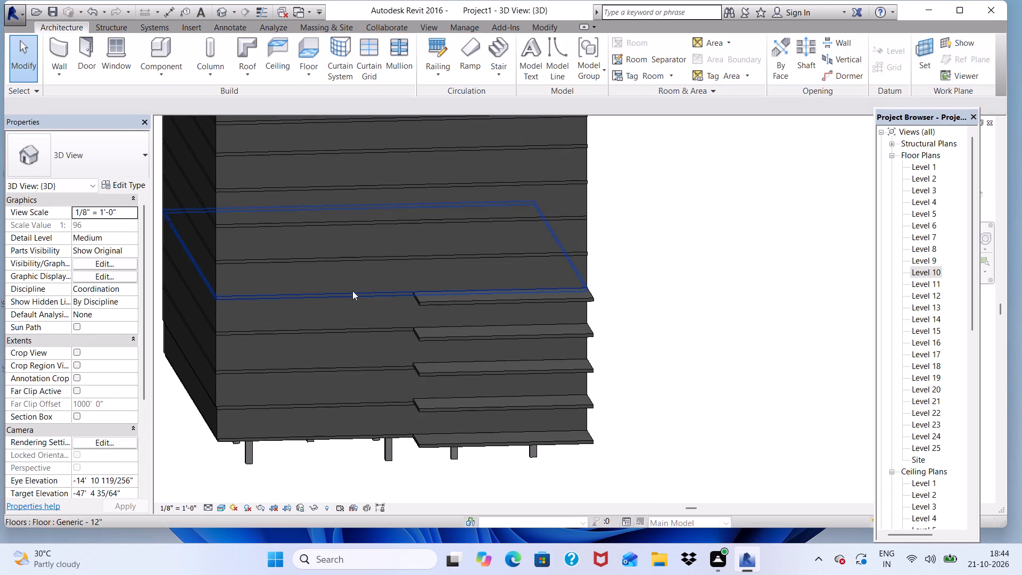
On the Level 12 floor plan, create a 53'-0" by 16'-0" Generic - 12" slab projecting outward from the slab-edge corner near grid 9, and check it in 3D.
double_click(927, 296)
scroll(682, 296, "down", 2)
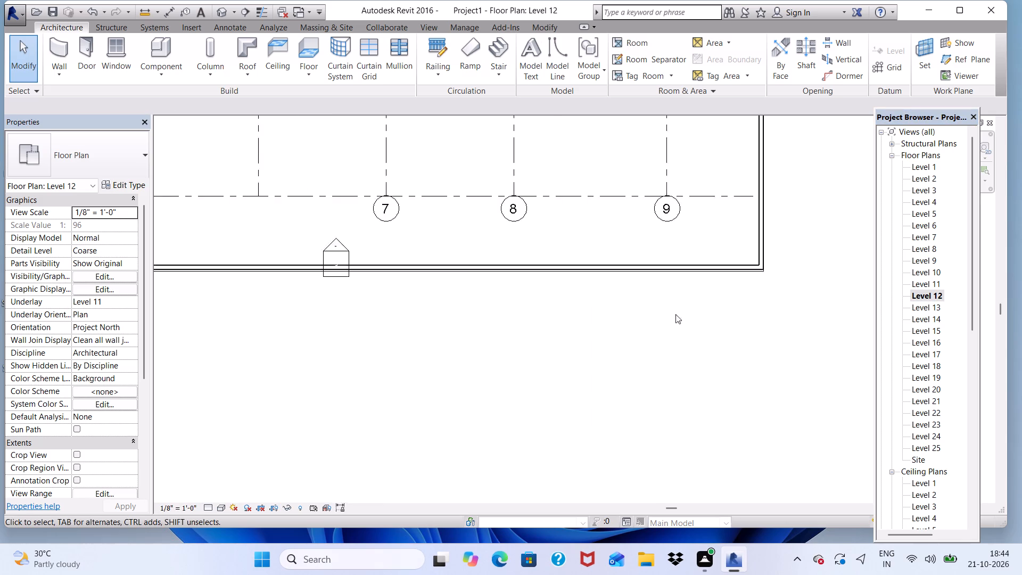
scroll(675, 314, "down", 7)
scroll(729, 270, "up", 5)
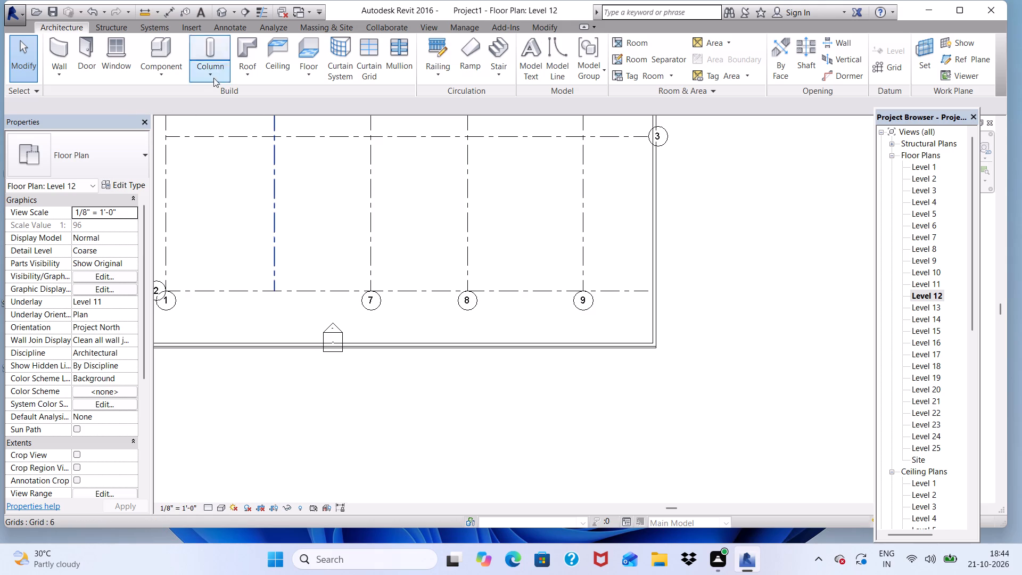
left_click(304, 67)
left_click(330, 91)
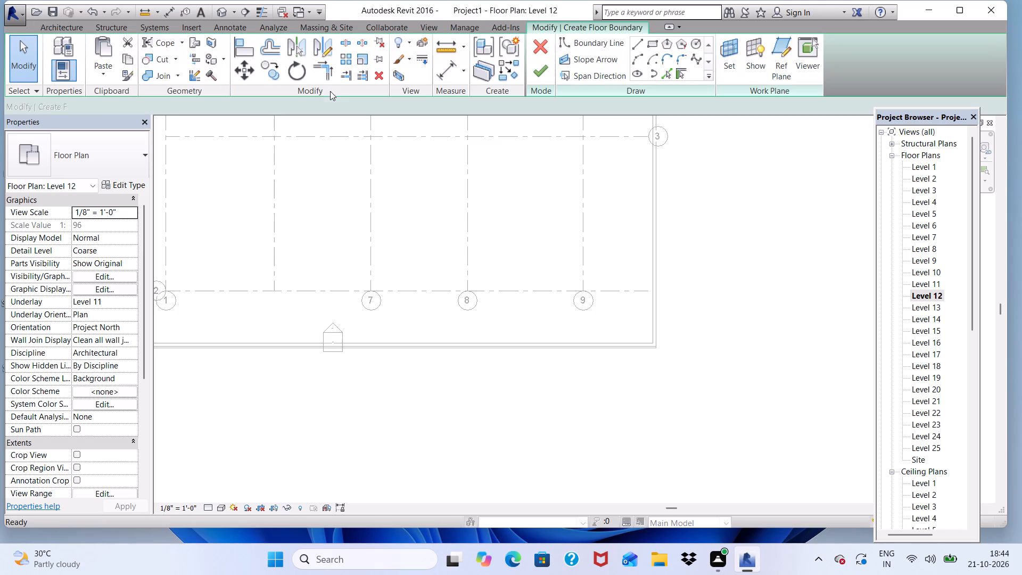
left_click(654, 43)
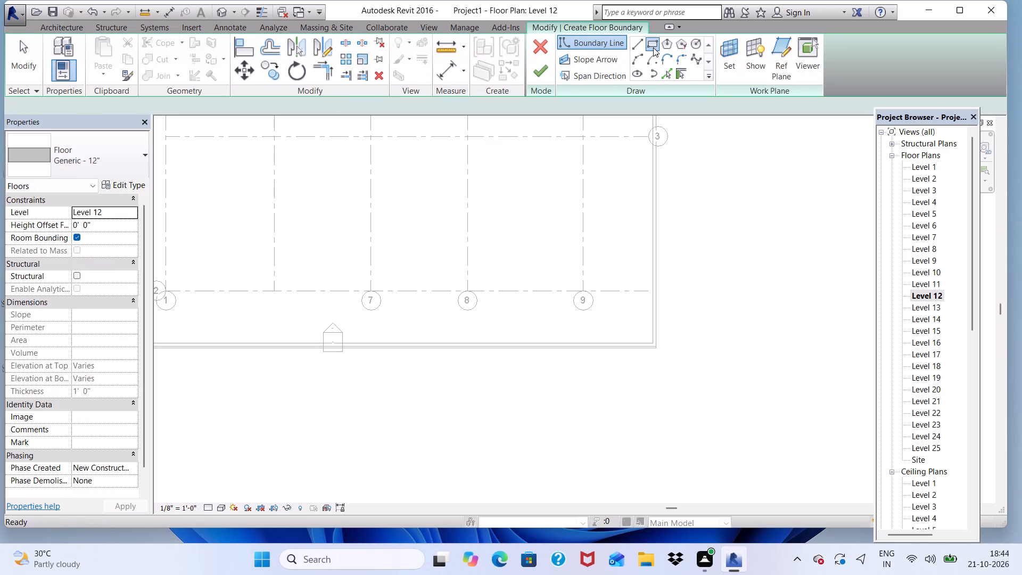
scroll(705, 413, "up", 3)
scroll(642, 342, "up", 8)
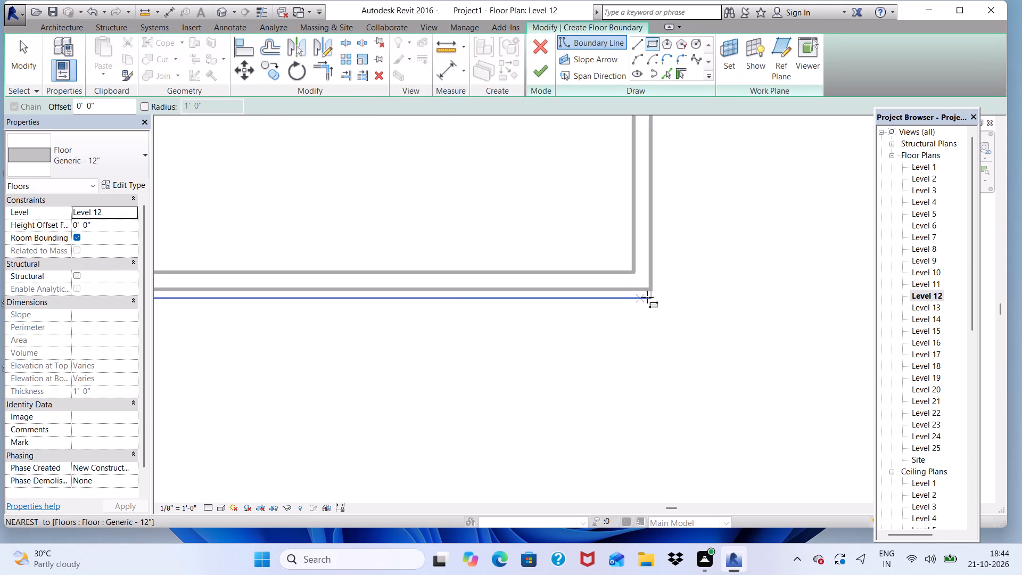
scroll(647, 297, "up", 11)
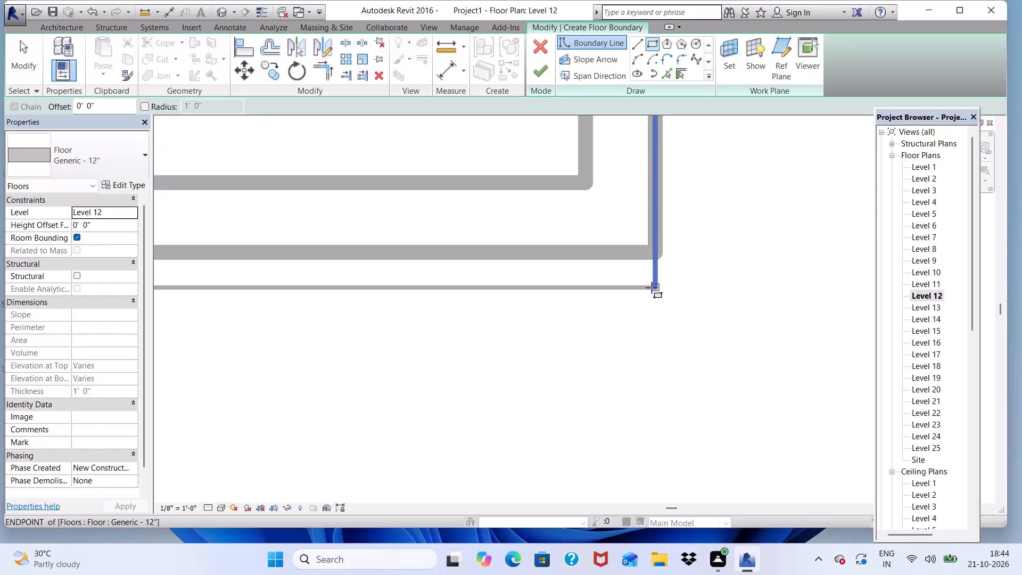
left_click(655, 286)
scroll(655, 286, "down", 4)
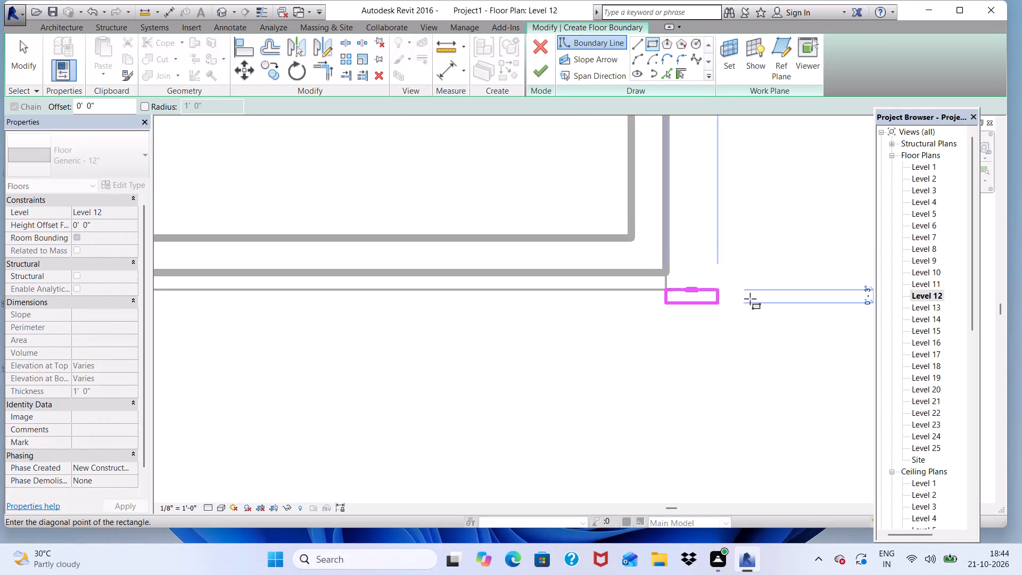
scroll(750, 299, "down", 7)
scroll(637, 333, "down", 20)
scroll(637, 333, "down", 2)
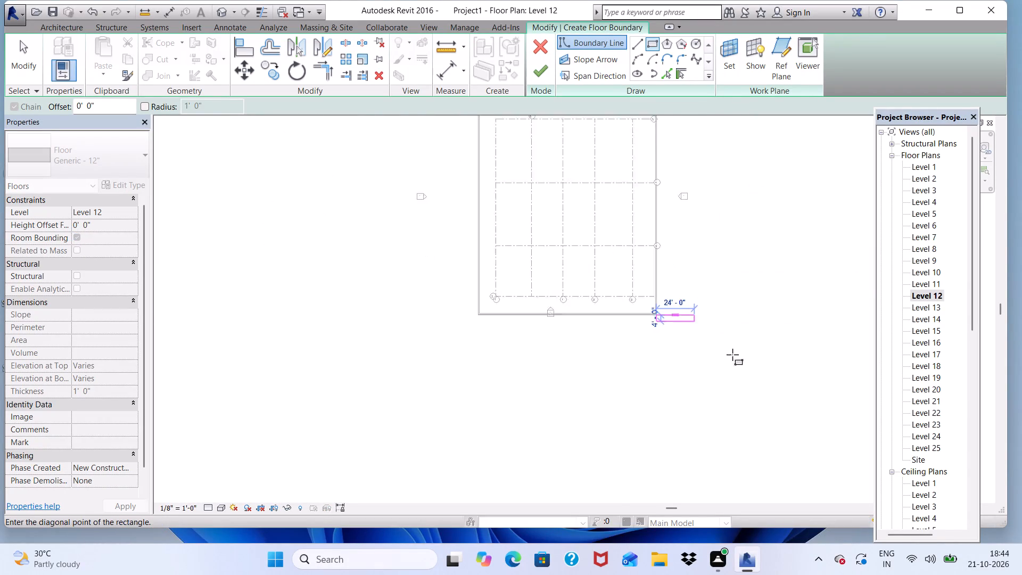
scroll(732, 355, "down", 1)
scroll(656, 366, "up", 6)
scroll(608, 316, "up", 4)
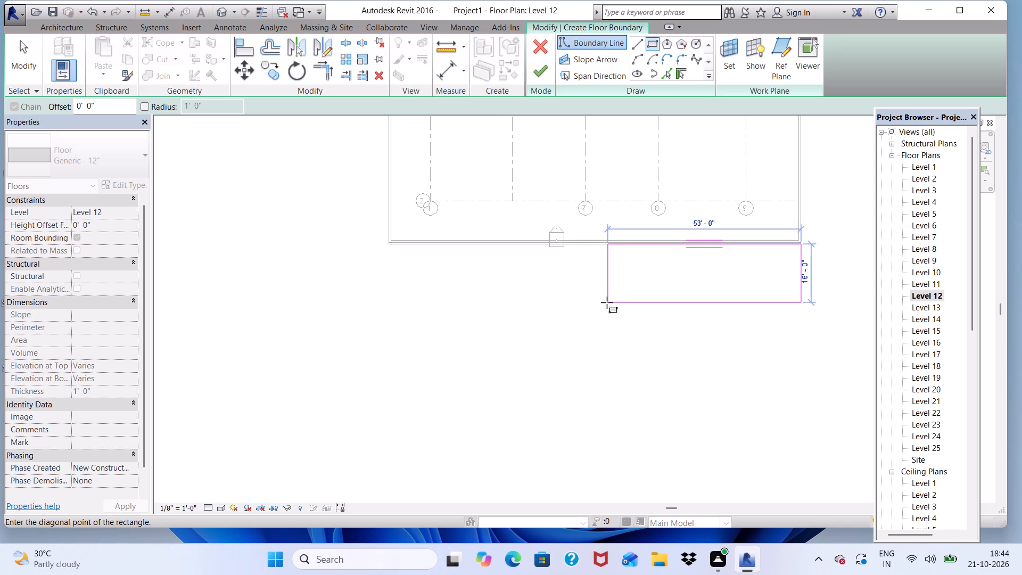
left_click(607, 302)
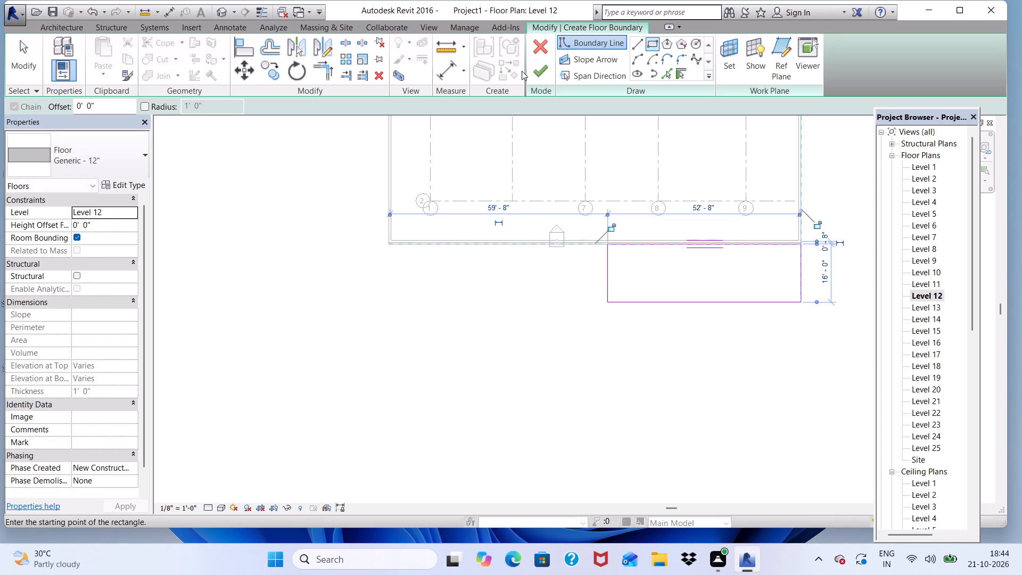
double_click(537, 69)
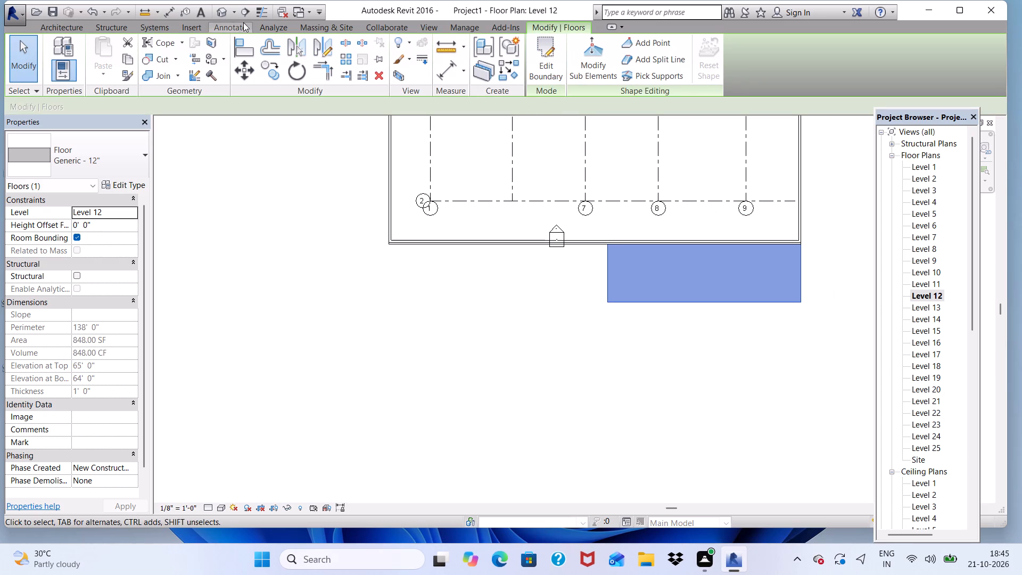
double_click(224, 9)
scroll(571, 303, "down", 4)
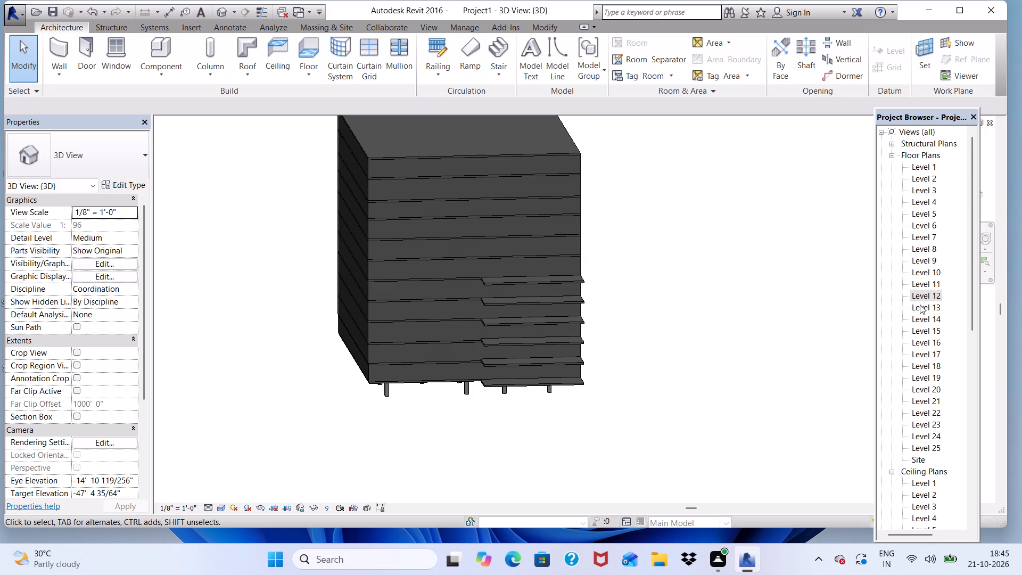
On the Level 14 floor plan, create a 53'-0" by 16'-0" Generic - 12" slab projecting outward from the outer wall corner near grid 9, and check it in 3D.
double_click(929, 318)
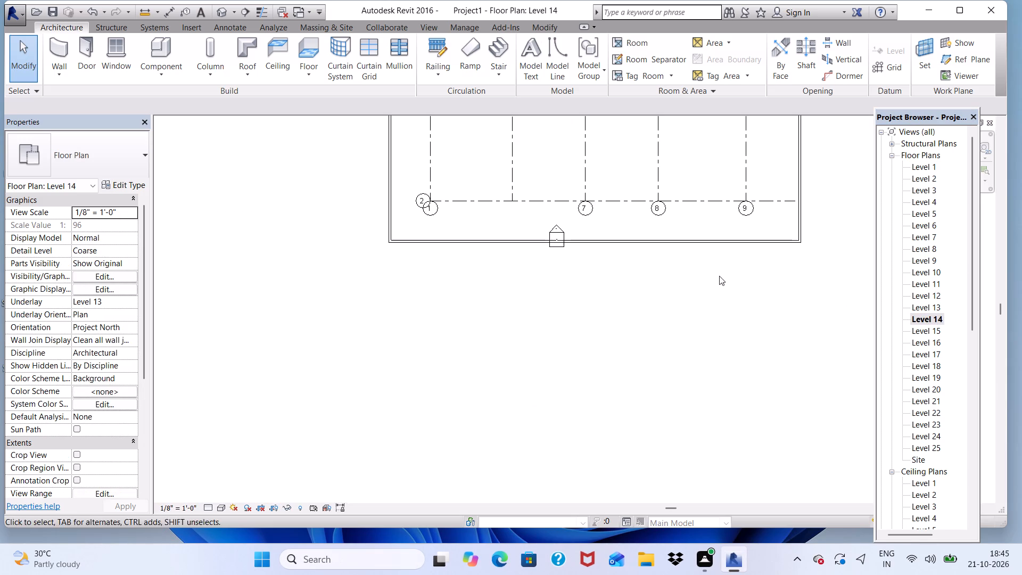
scroll(696, 235, "down", 9)
scroll(695, 149, "up", 3)
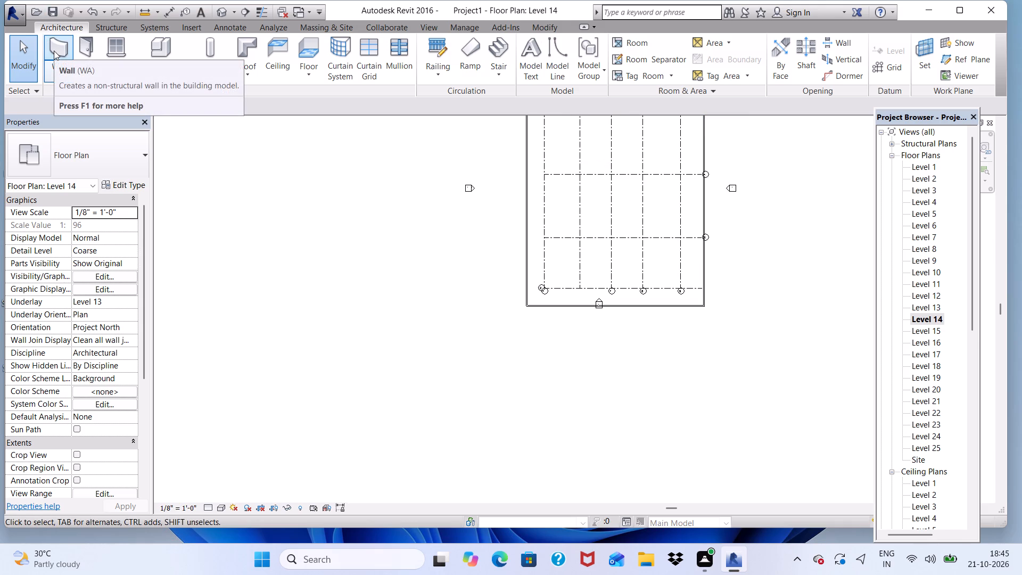
left_click(304, 73)
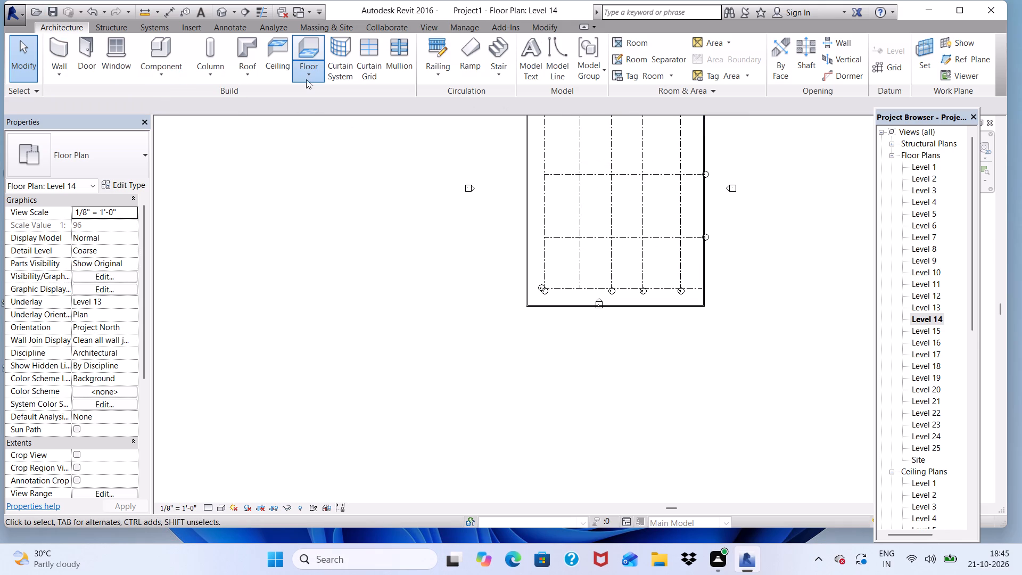
left_click(317, 103)
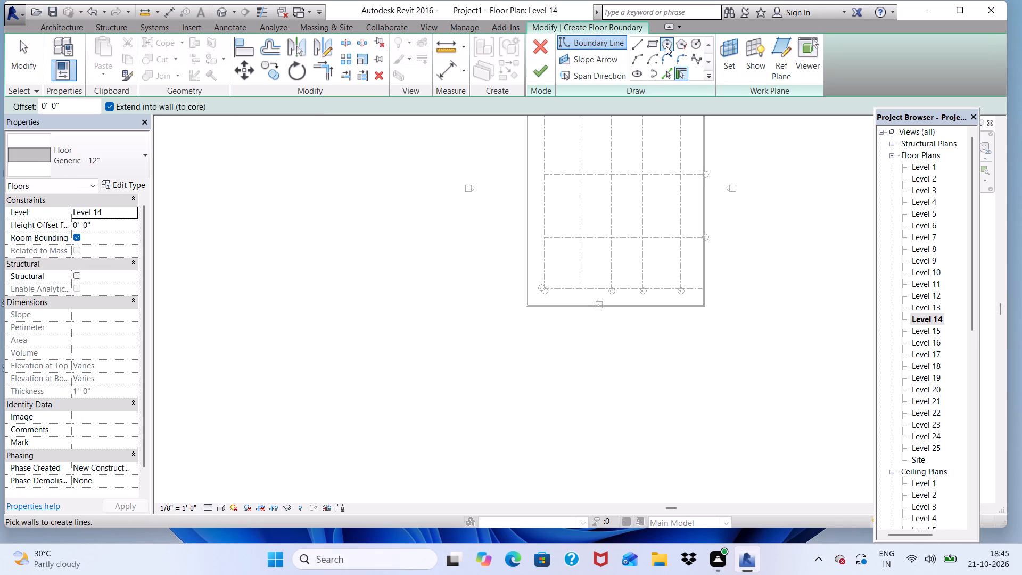
double_click(655, 43)
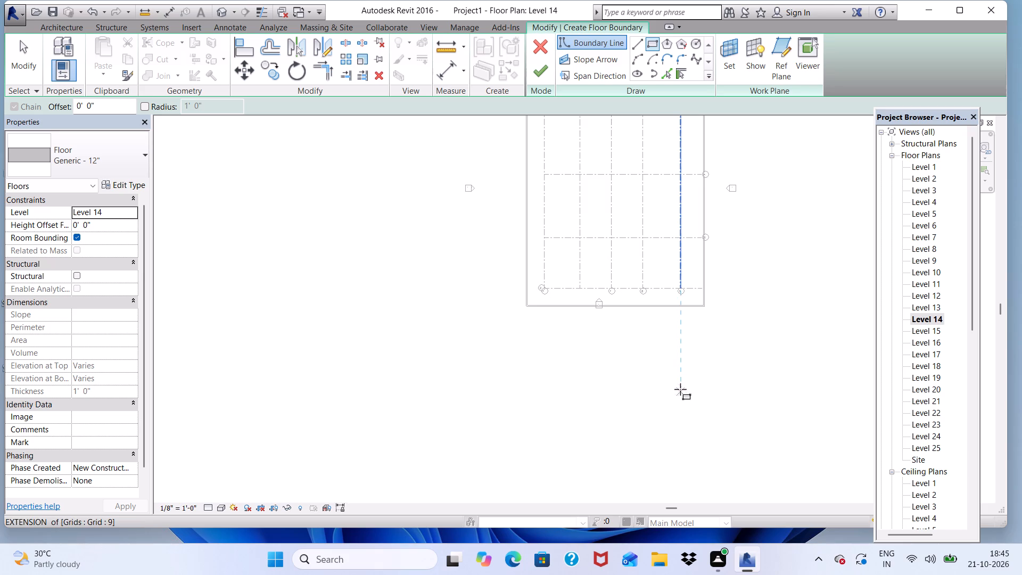
scroll(695, 333, "up", 5)
scroll(720, 280, "up", 14)
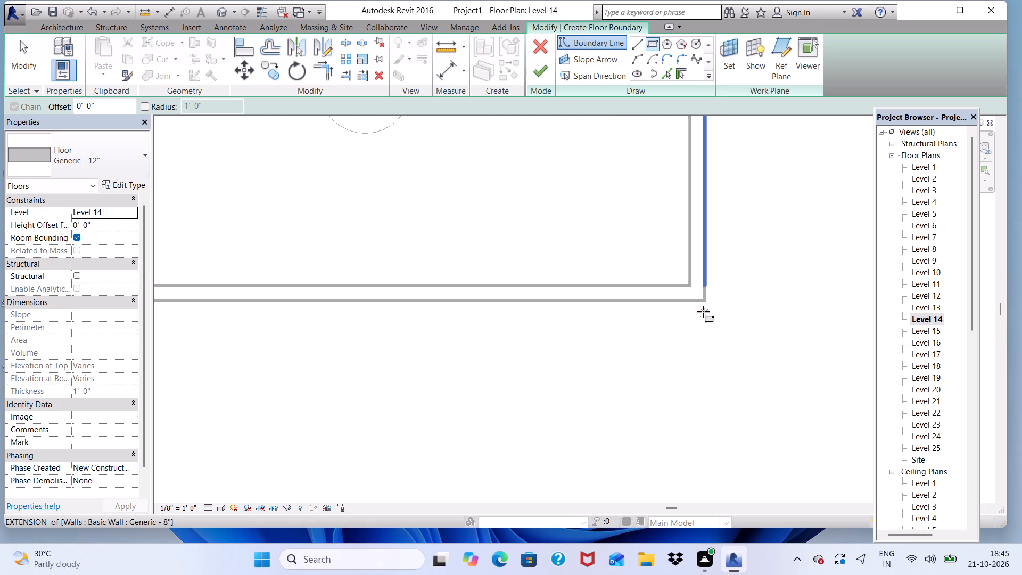
scroll(702, 302, "up", 4)
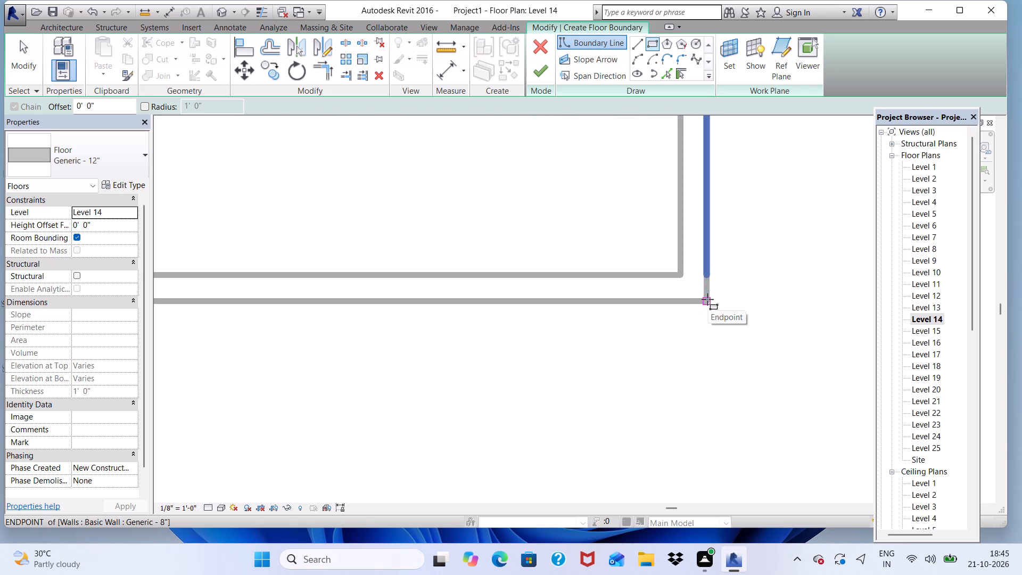
left_click(707, 299)
scroll(716, 291, "down", 10)
scroll(523, 351, "down", 3)
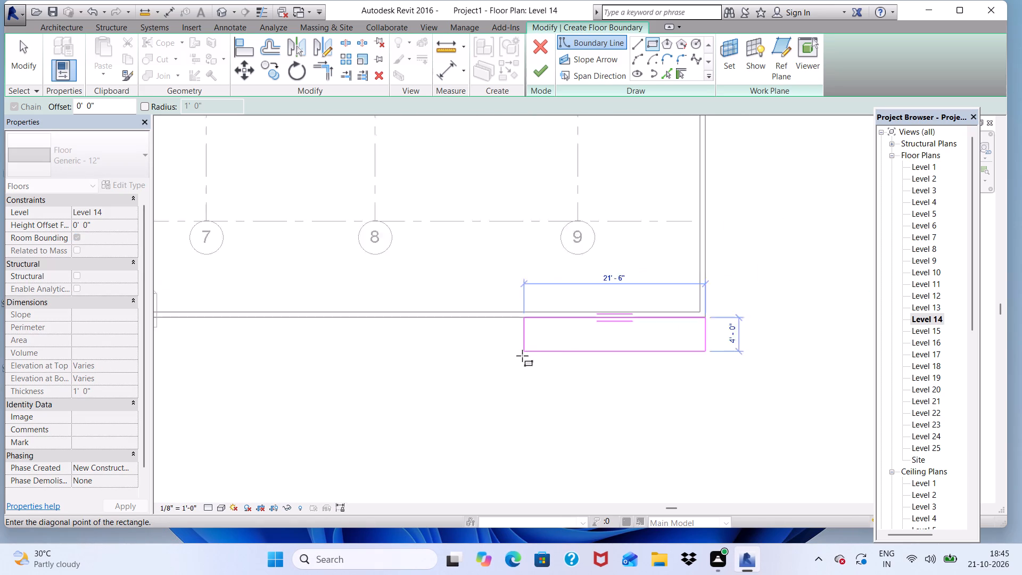
scroll(546, 303, "down", 9)
scroll(564, 389, "up", 6)
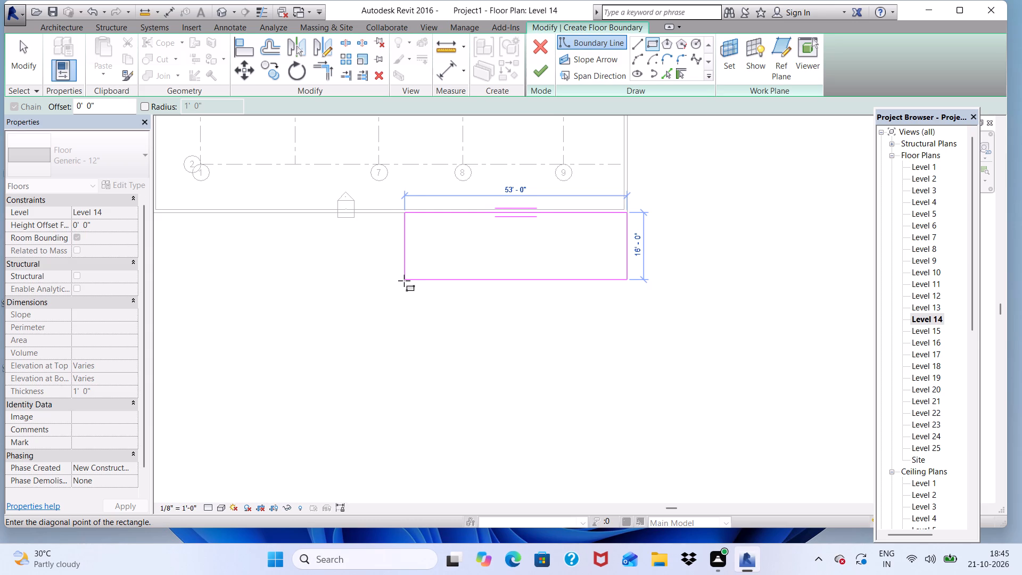
left_click(404, 281)
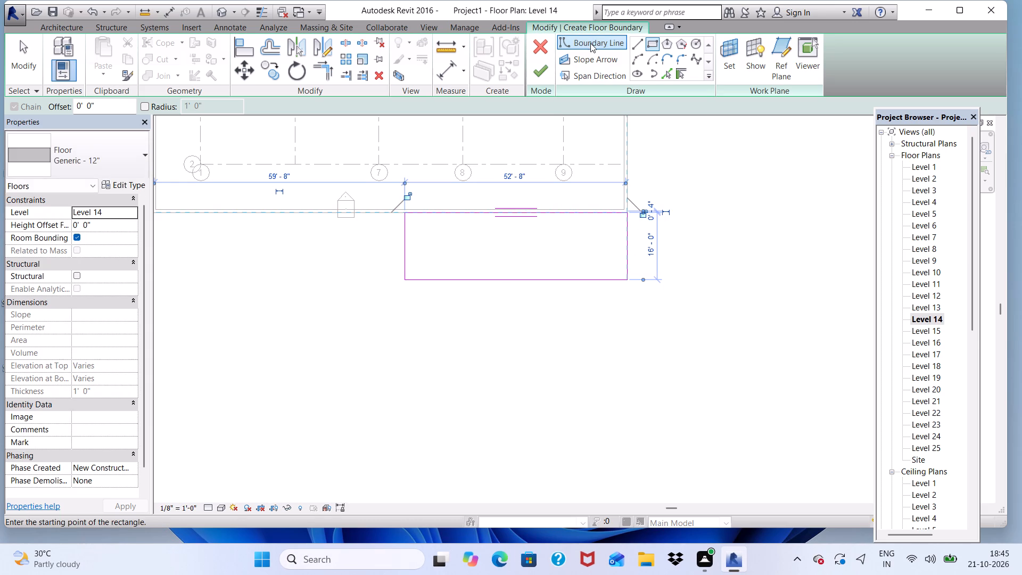
left_click(541, 69)
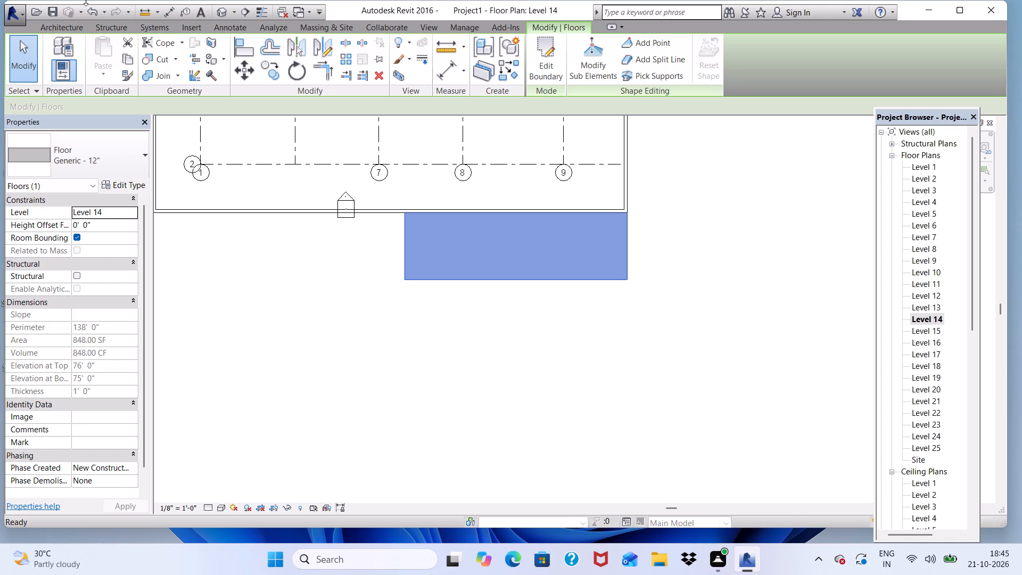
left_click(218, 11)
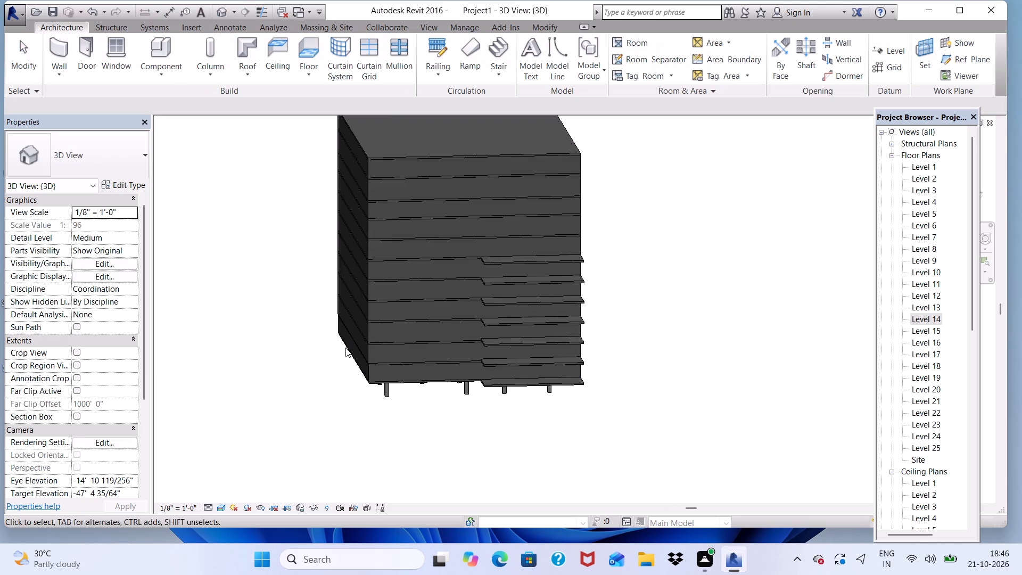
scroll(467, 422, "down", 2)
scroll(450, 389, "up", 4)
middle_click_drag(444, 377, 342, 405, "shift")
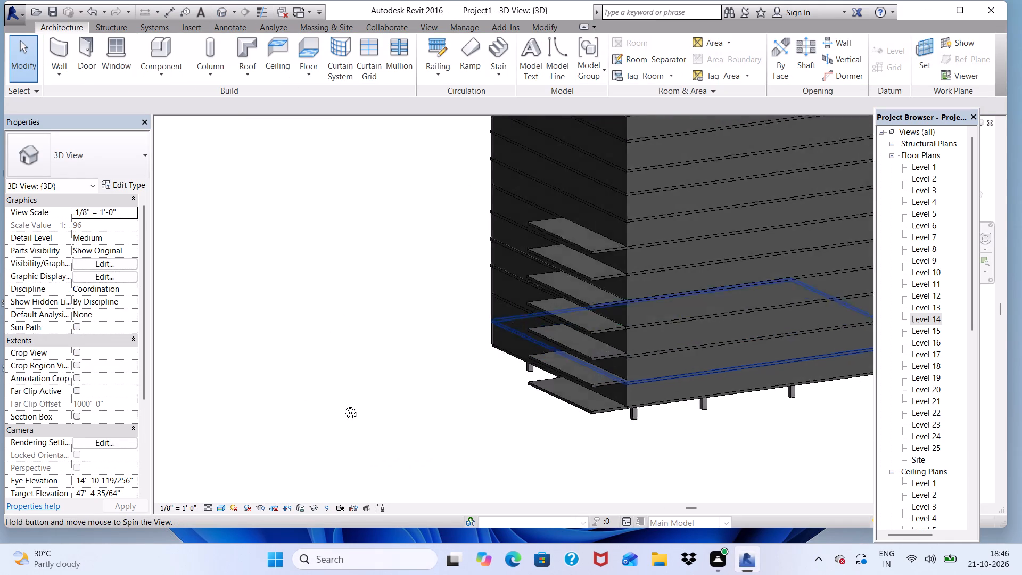
middle_click_drag(342, 405, 477, 383, "shift")
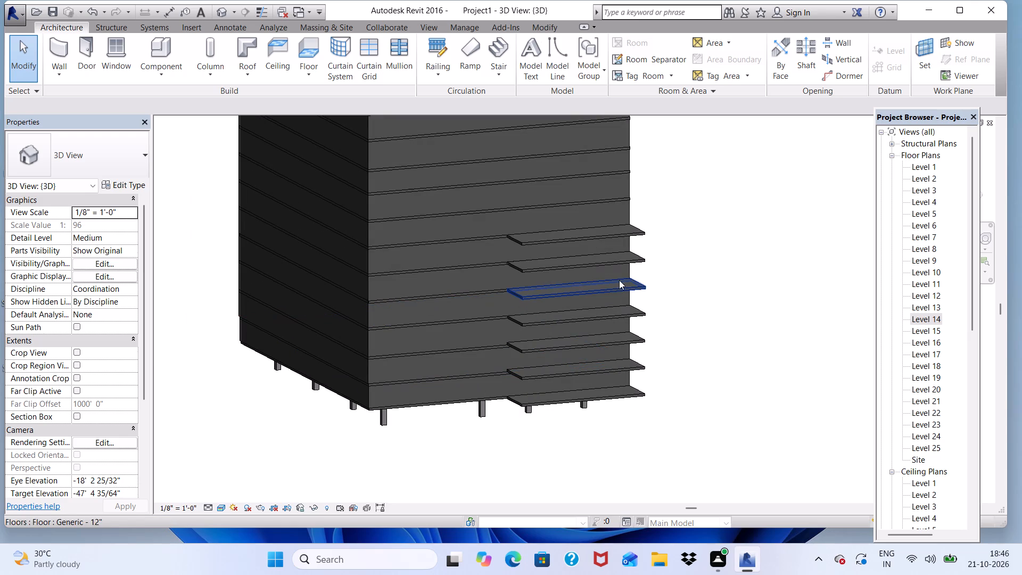
On the Level 16 floor plan, create a 53'-0" by 16'-0" Generic - 12" architectural floor slab projecting outward from the slab-edge corner near grid 9.
double_click(925, 342)
scroll(443, 325, "down", 4)
scroll(471, 281, "down", 4)
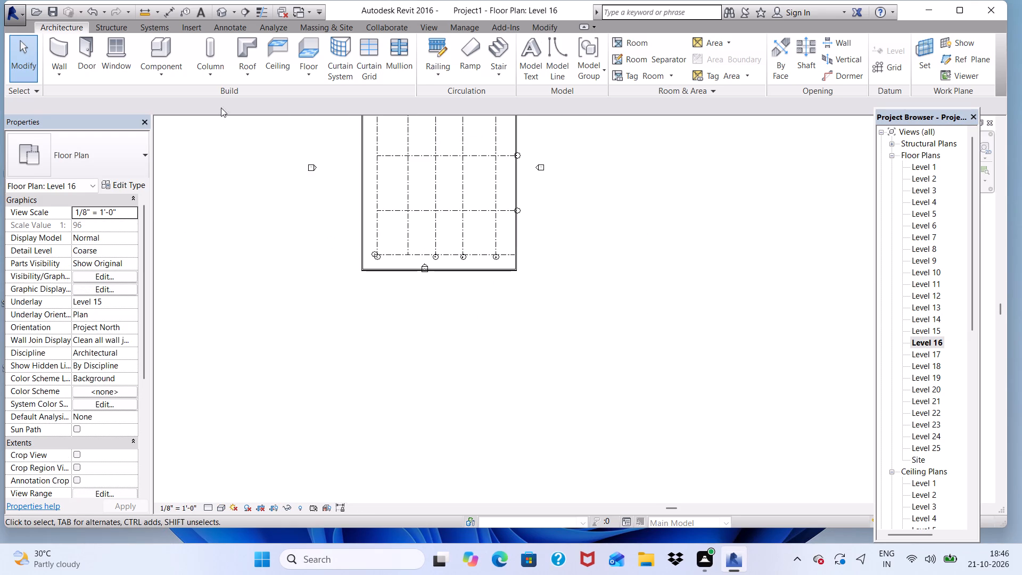
double_click(309, 75)
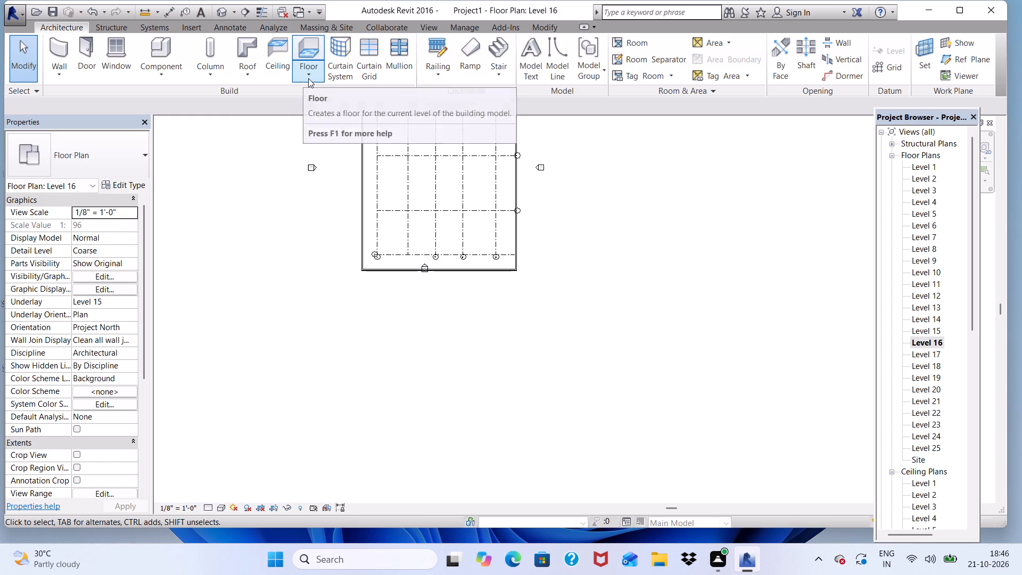
left_click(308, 78)
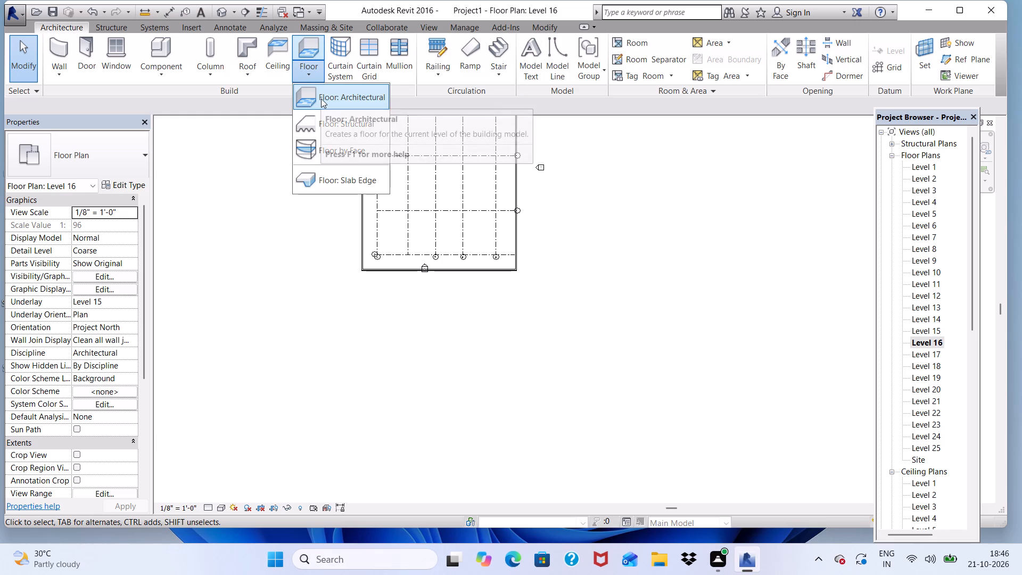
left_click(322, 98)
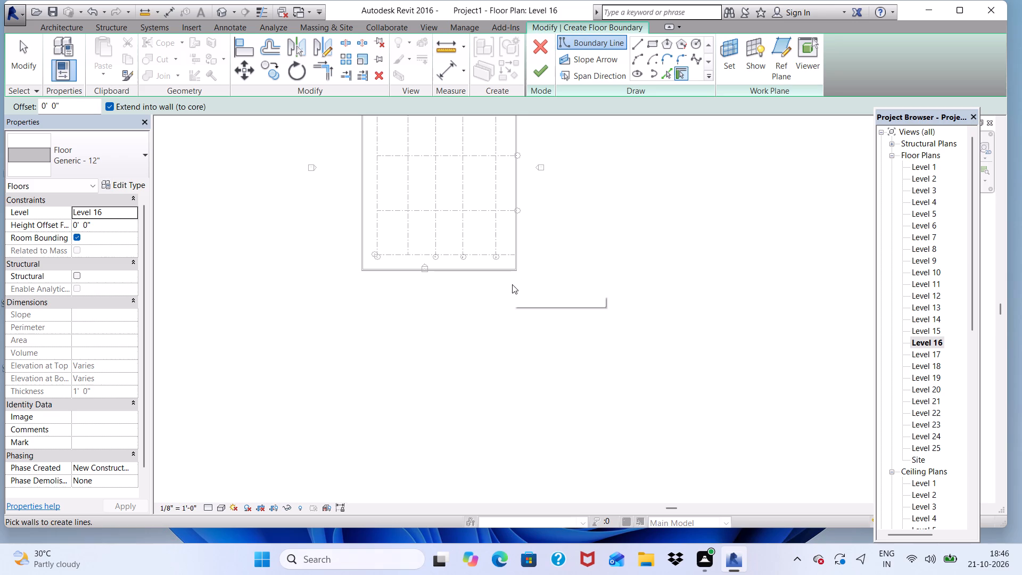
scroll(509, 274, "up", 4)
scroll(561, 294, "up", 2)
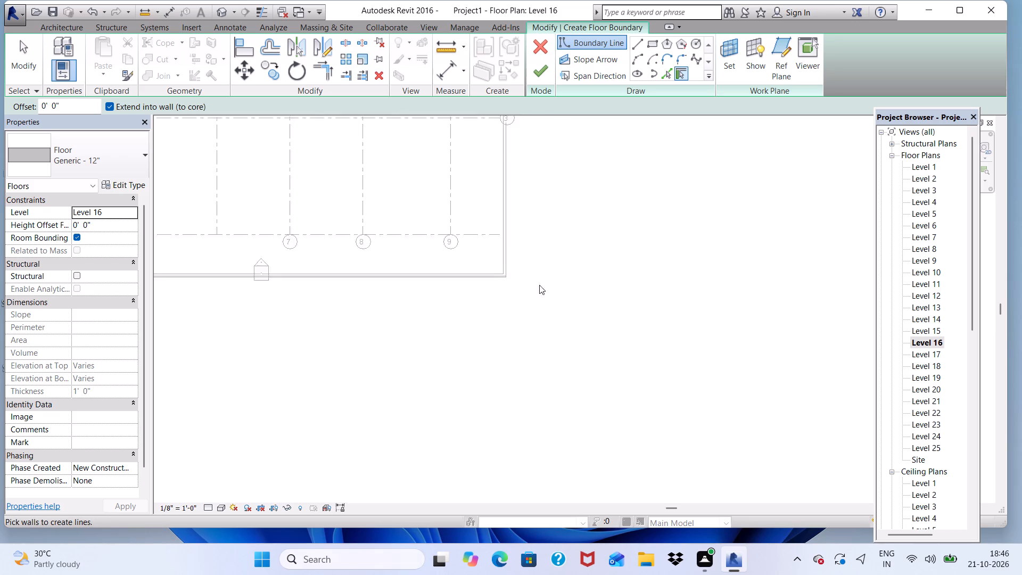
scroll(539, 285, "up", 3)
left_click(650, 48)
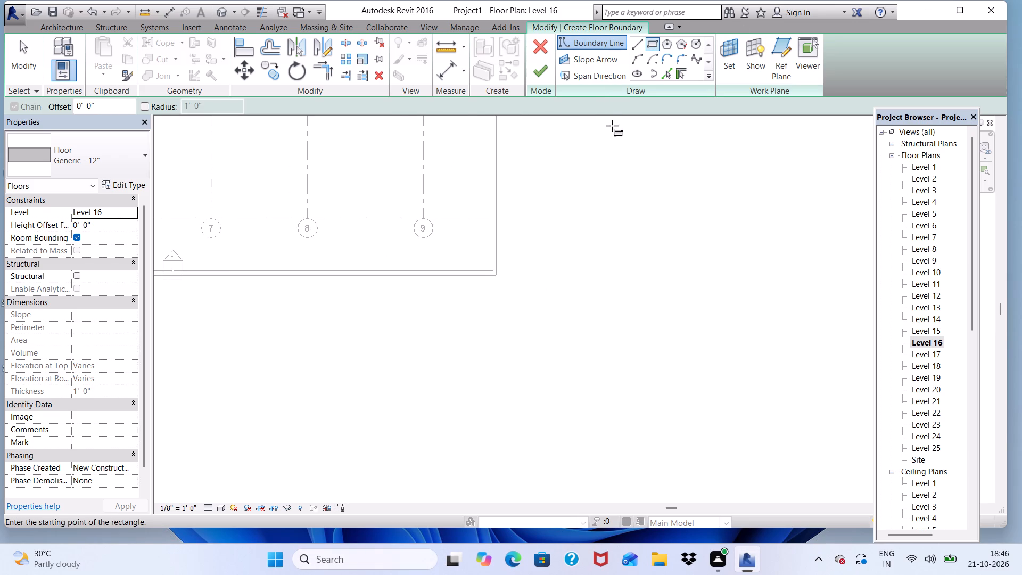
scroll(478, 278, "up", 13)
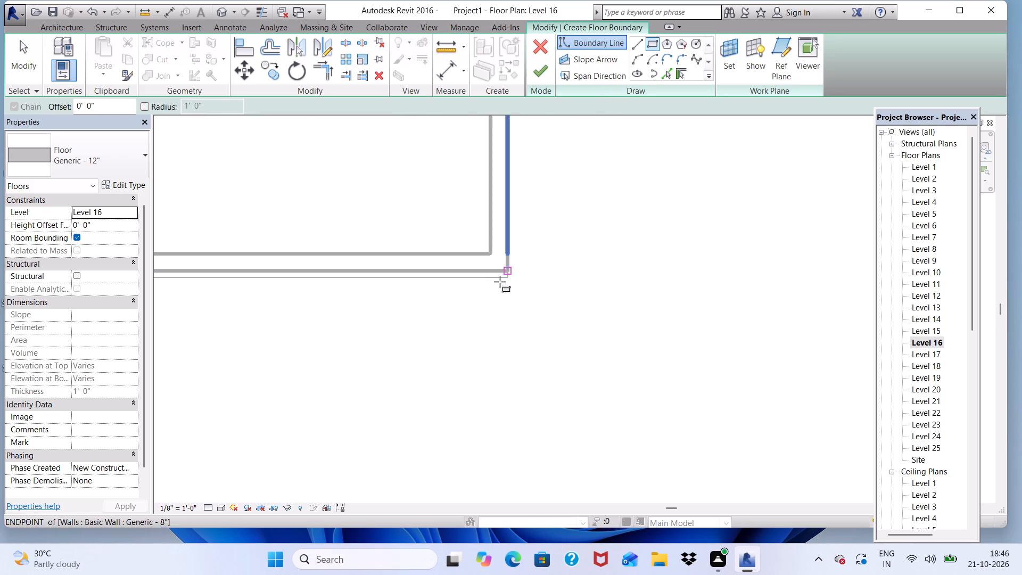
scroll(500, 282, "up", 7)
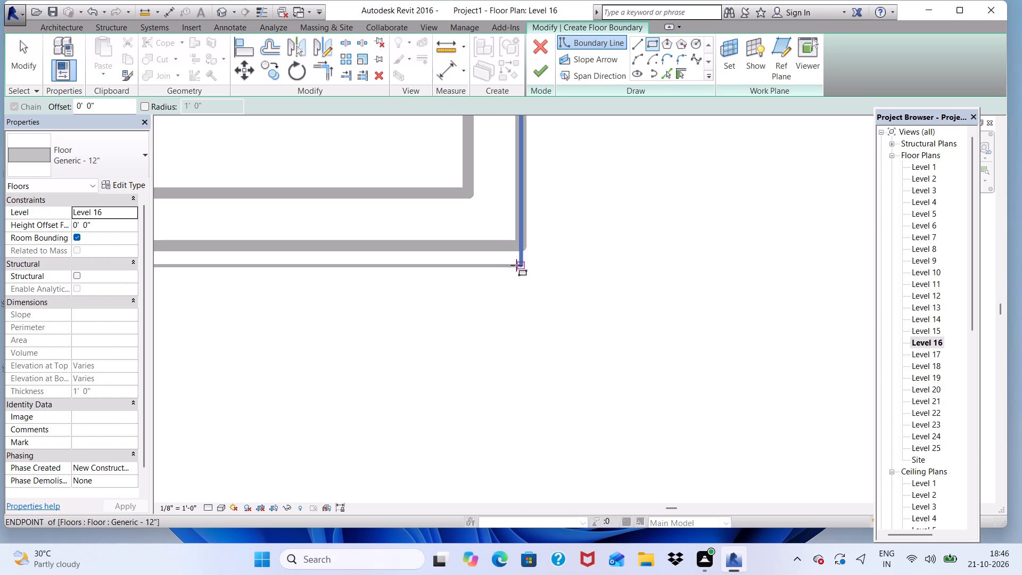
double_click(519, 264)
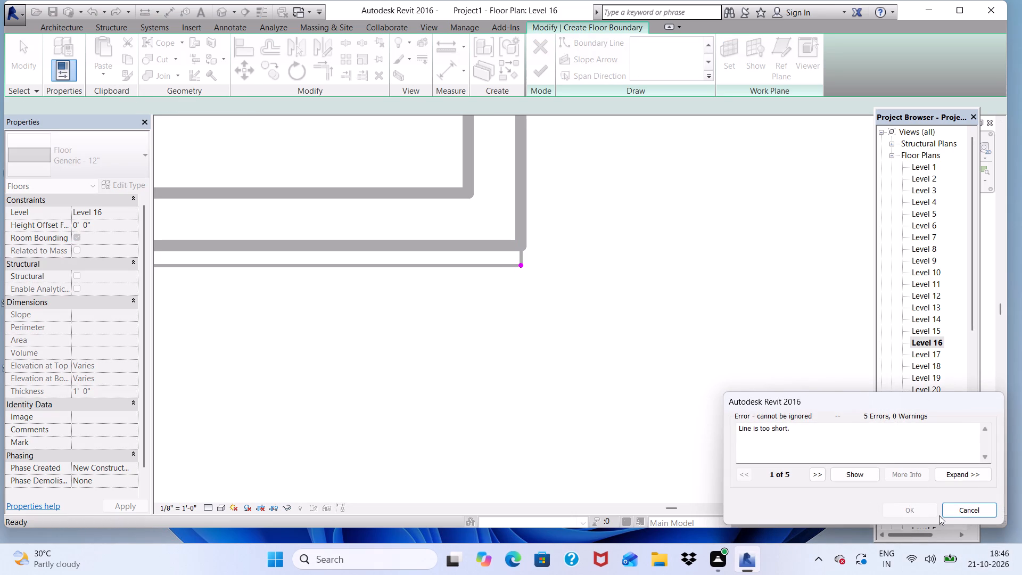
left_click(962, 510)
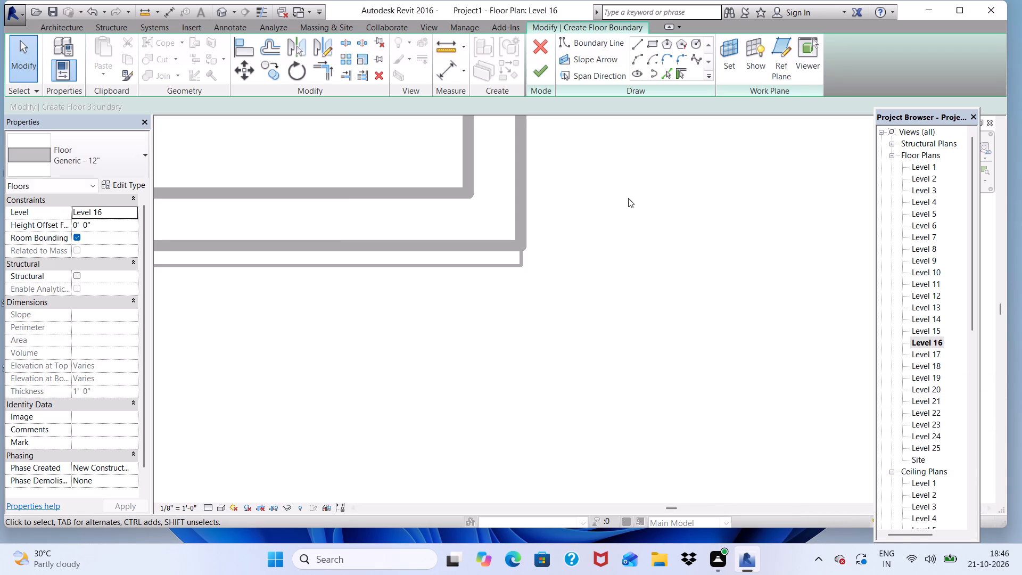
left_click(657, 48)
scroll(547, 294, "up", 3)
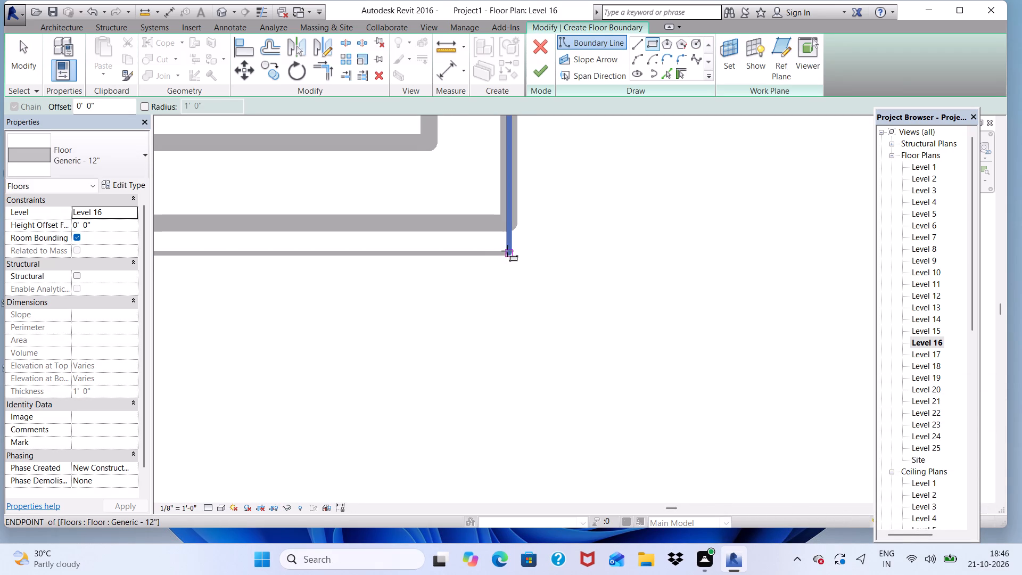
left_click(508, 251)
scroll(535, 256, "down", 9)
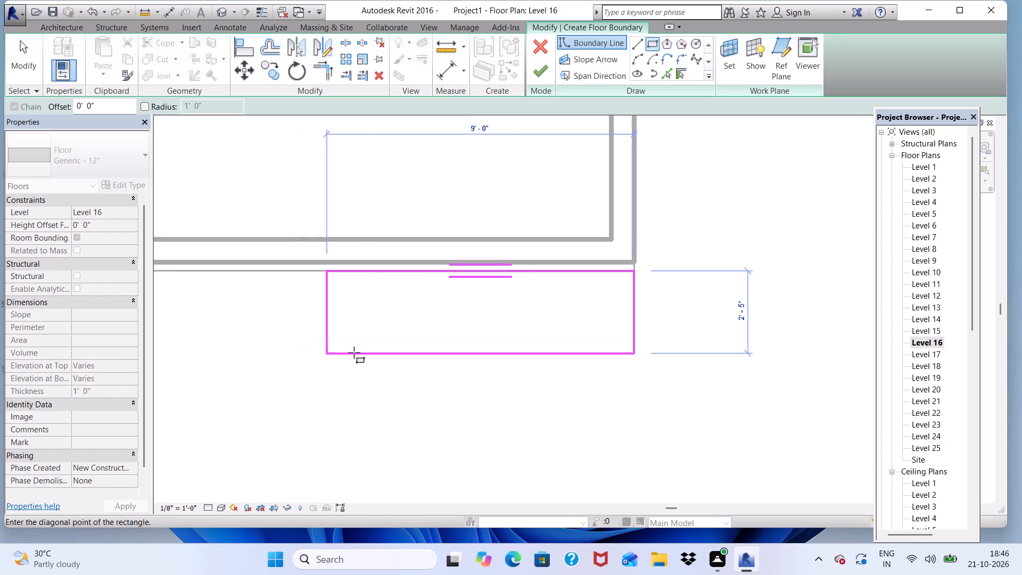
scroll(367, 341, "down", 10)
scroll(631, 343, "up", 1)
scroll(327, 358, "up", 5)
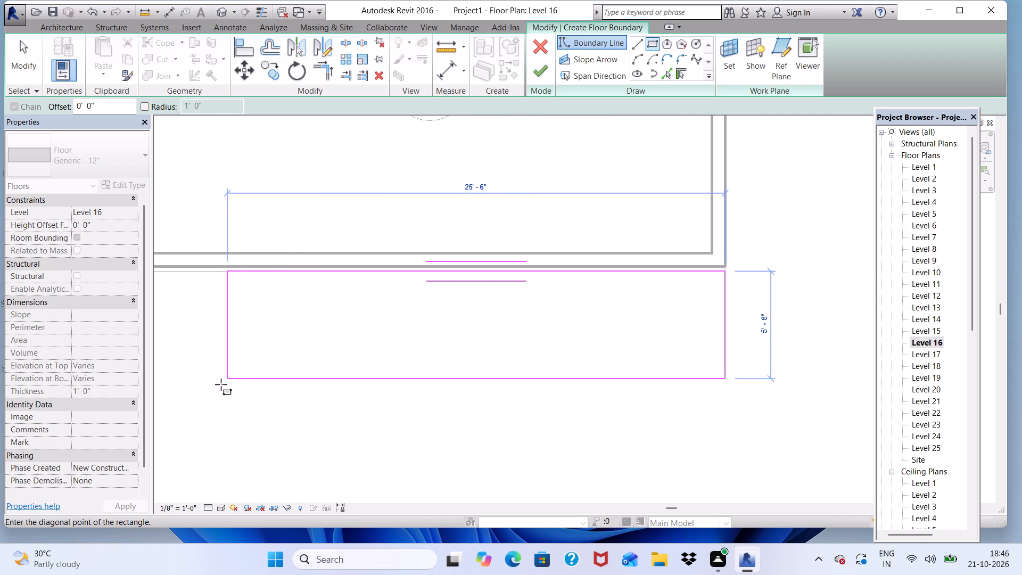
scroll(251, 365, "down", 8)
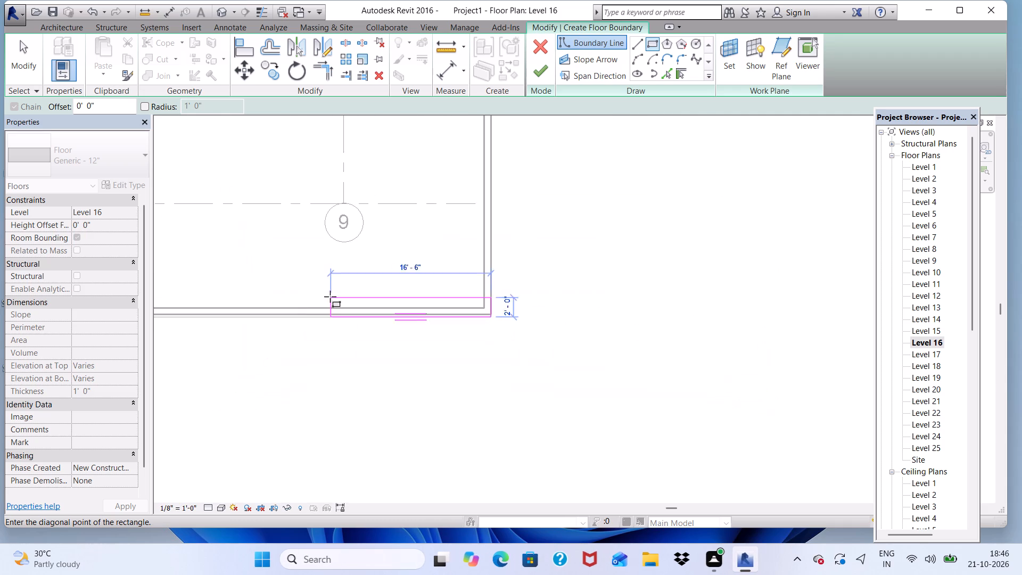
scroll(330, 297, "down", 9)
scroll(473, 275, "down", 6)
scroll(330, 401, "up", 5)
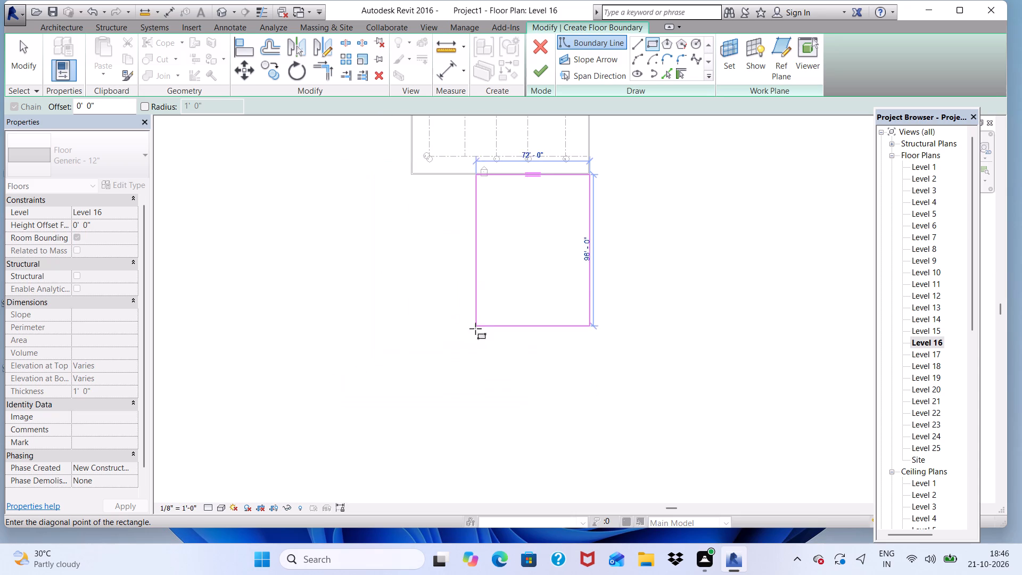
scroll(523, 212, "up", 2)
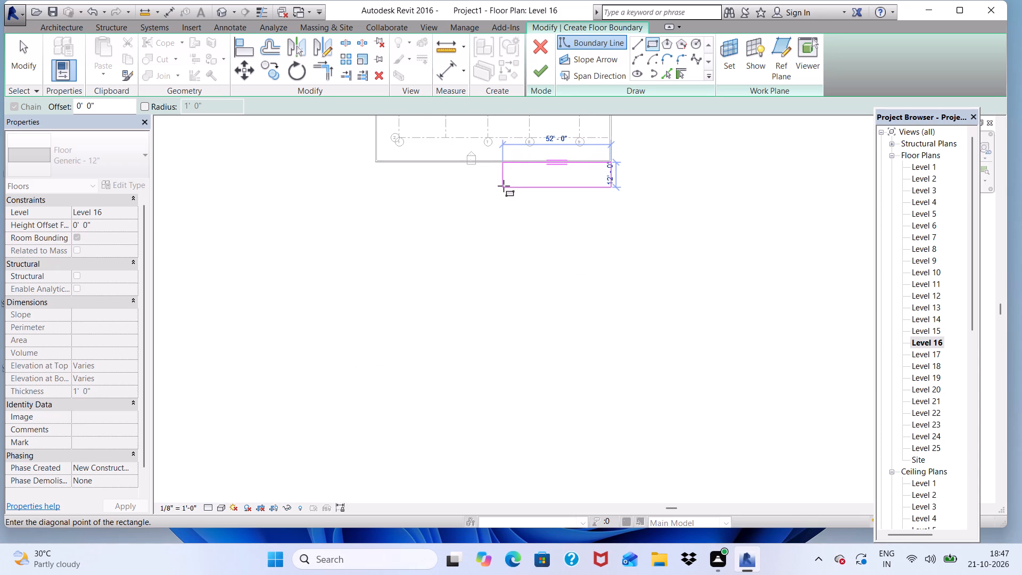
scroll(500, 185, "up", 2)
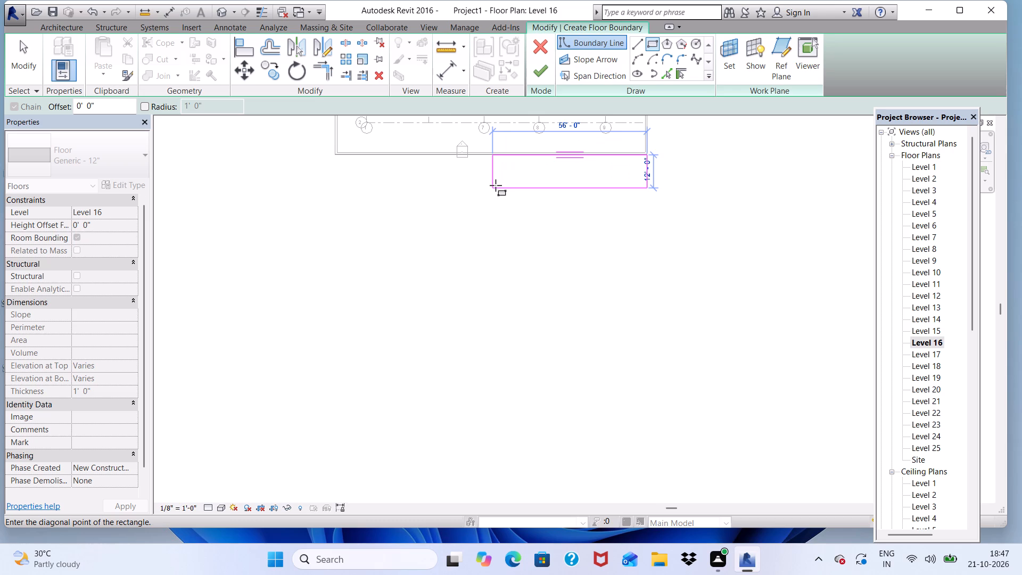
scroll(501, 182, "up", 4)
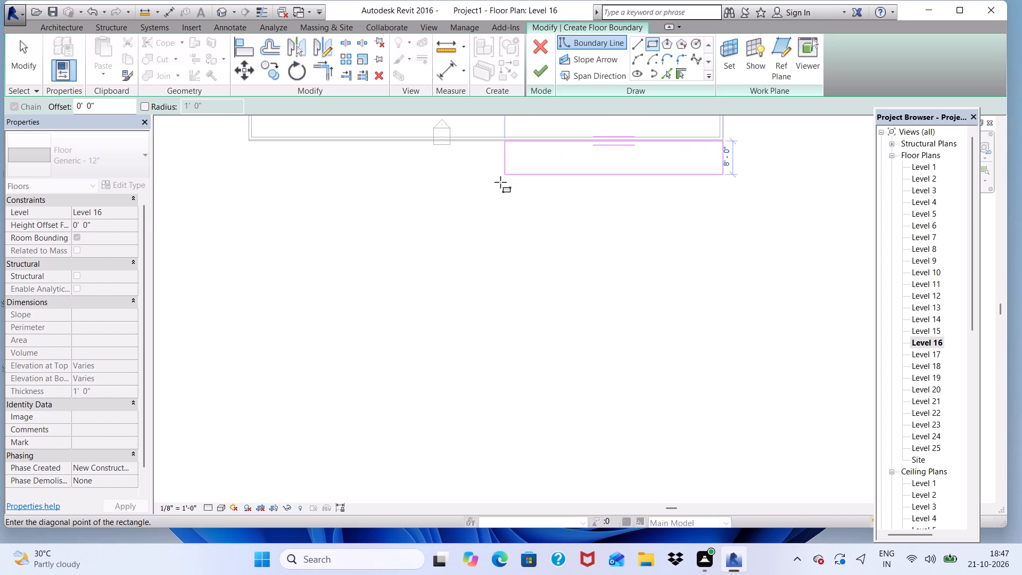
scroll(492, 184, "down", 5)
scroll(498, 186, "up", 4)
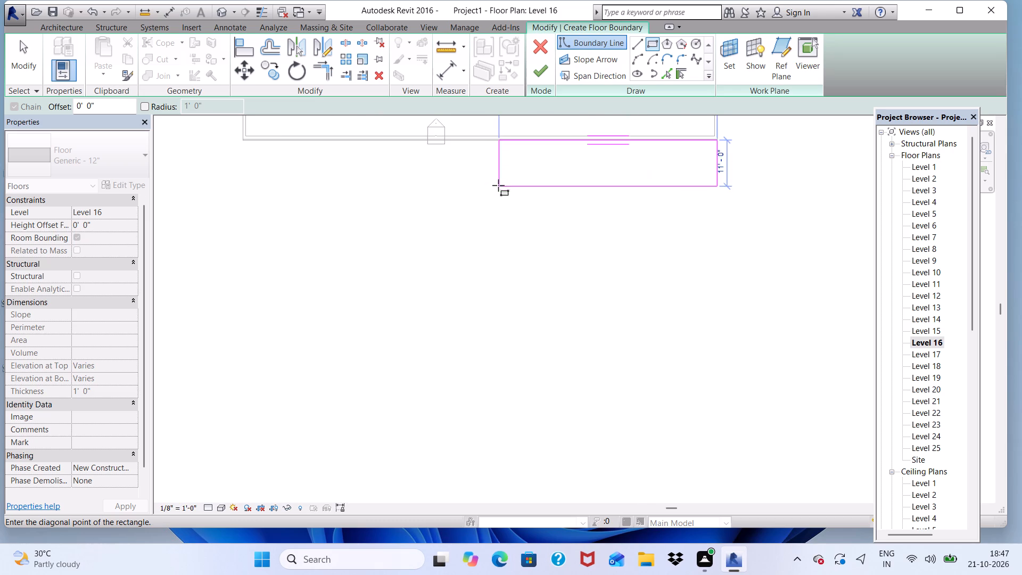
scroll(483, 204, "down", 7)
scroll(491, 251, "up", 5)
scroll(480, 257, "down", 1)
scroll(483, 302, "up", 2)
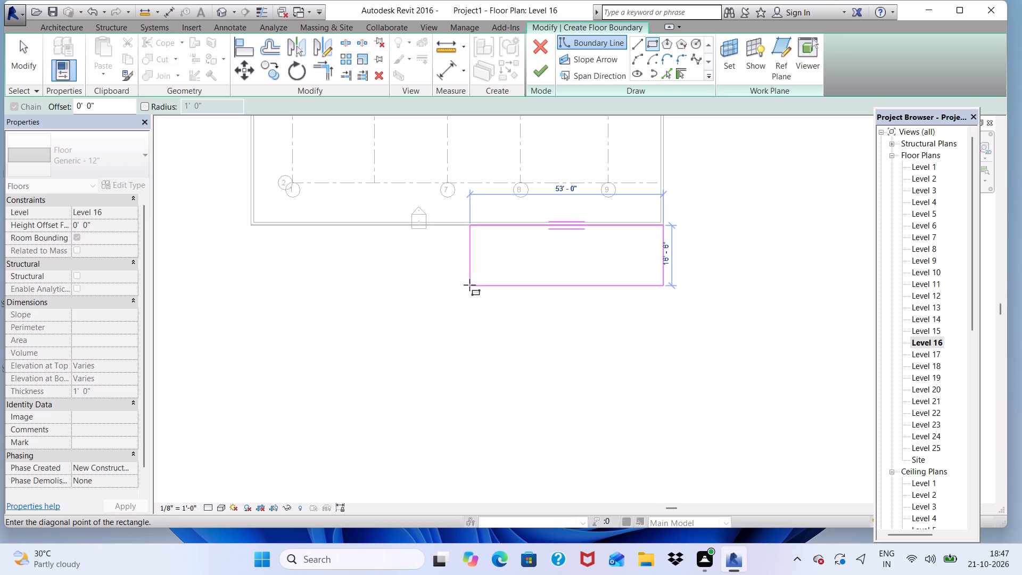
double_click(469, 284)
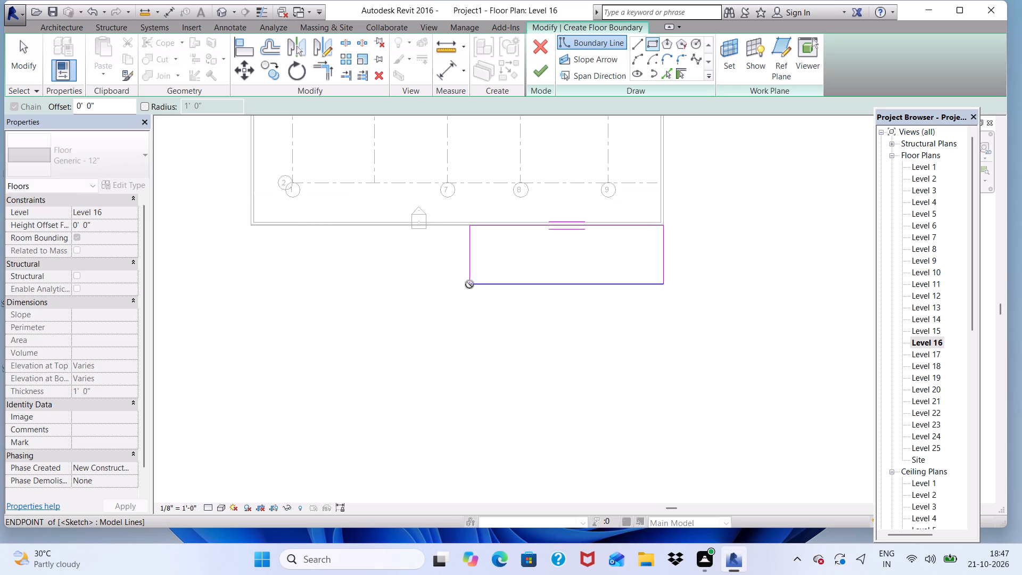
double_click(539, 65)
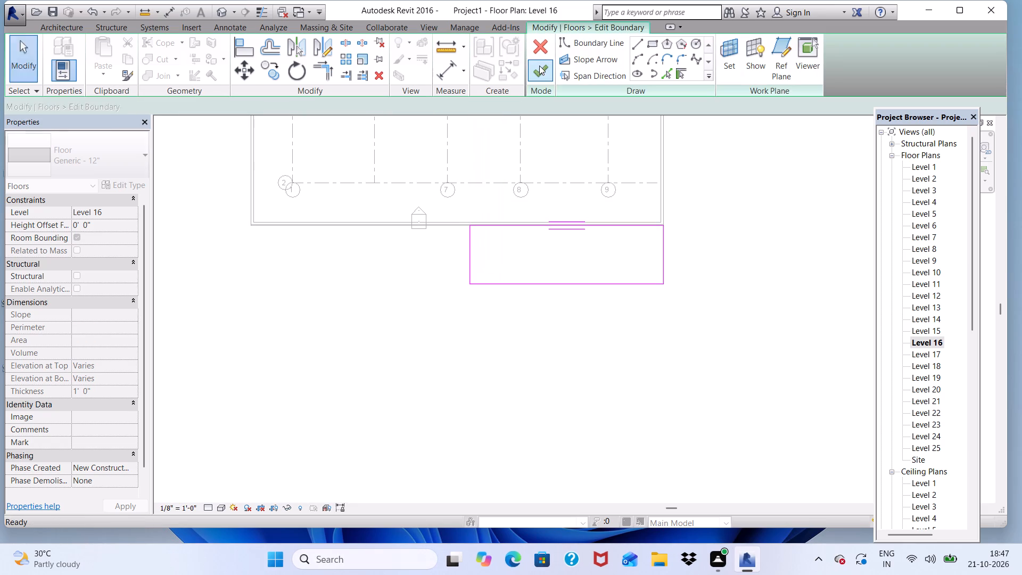
double_click(537, 79)
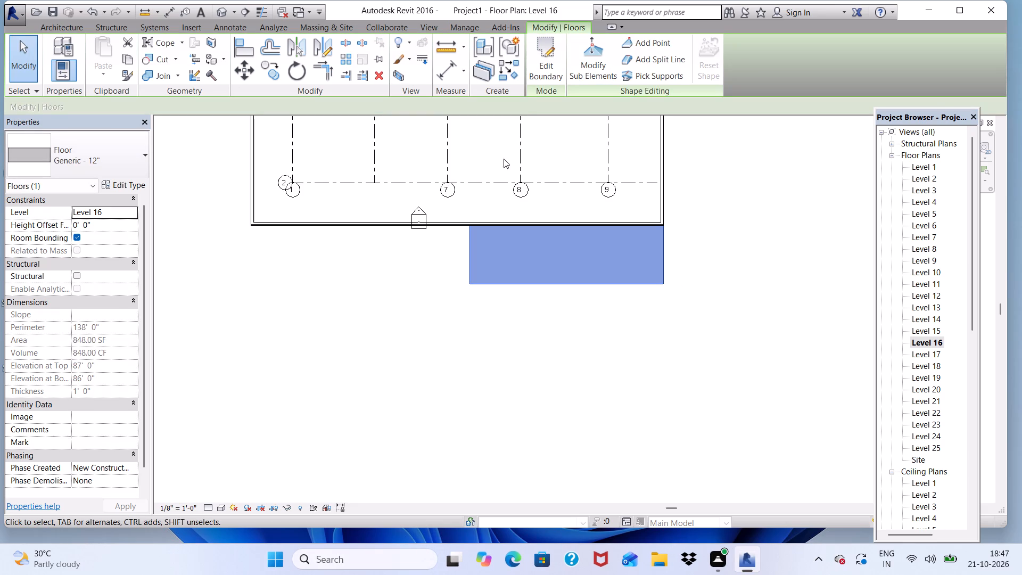
Examine the new Level 16 projecting slab in 3D, comparing its position with the projecting slabs below.
left_click(218, 17)
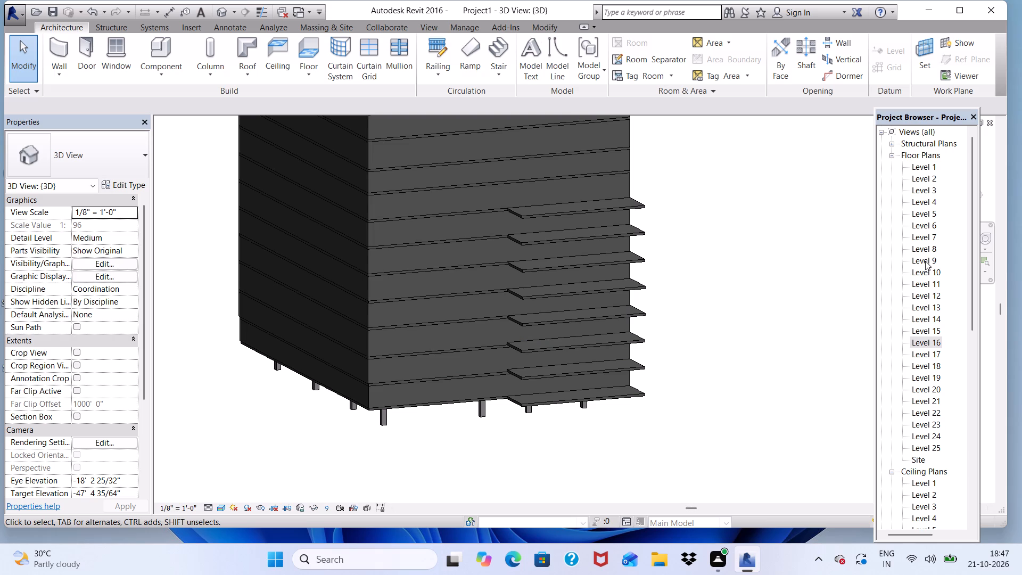
scroll(930, 279, "down", 2)
scroll(936, 342, "down", 1)
scroll(936, 342, "up", 4)
scroll(936, 341, "down", 2)
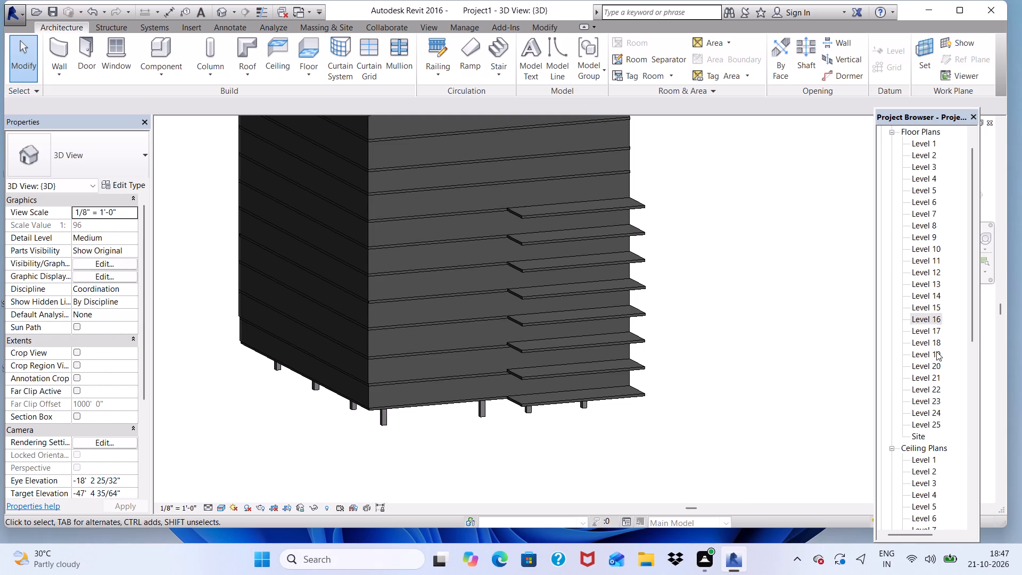
scroll(936, 351, "down", 1)
scroll(934, 336, "up", 4)
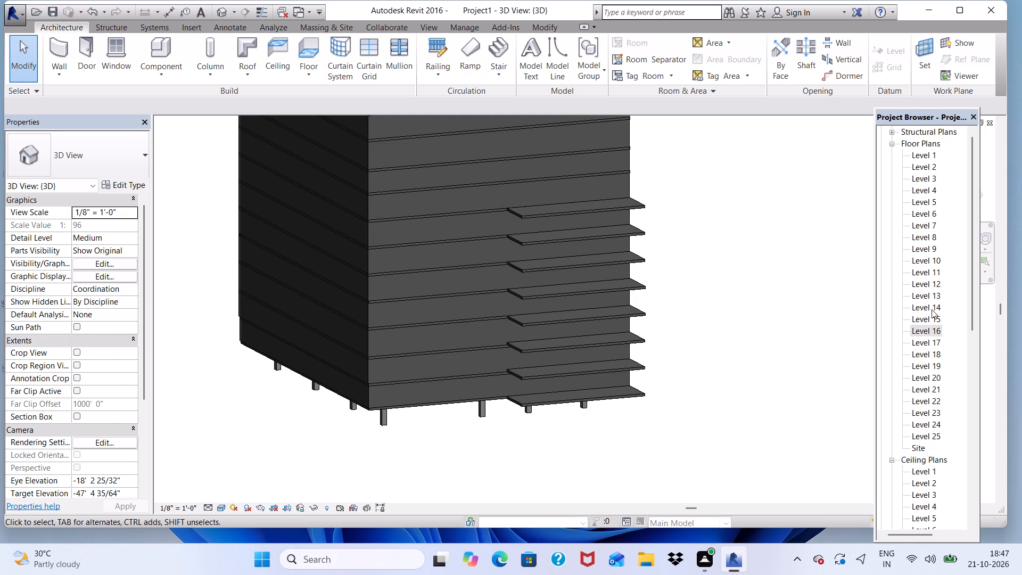
scroll(633, 251, "up", 1)
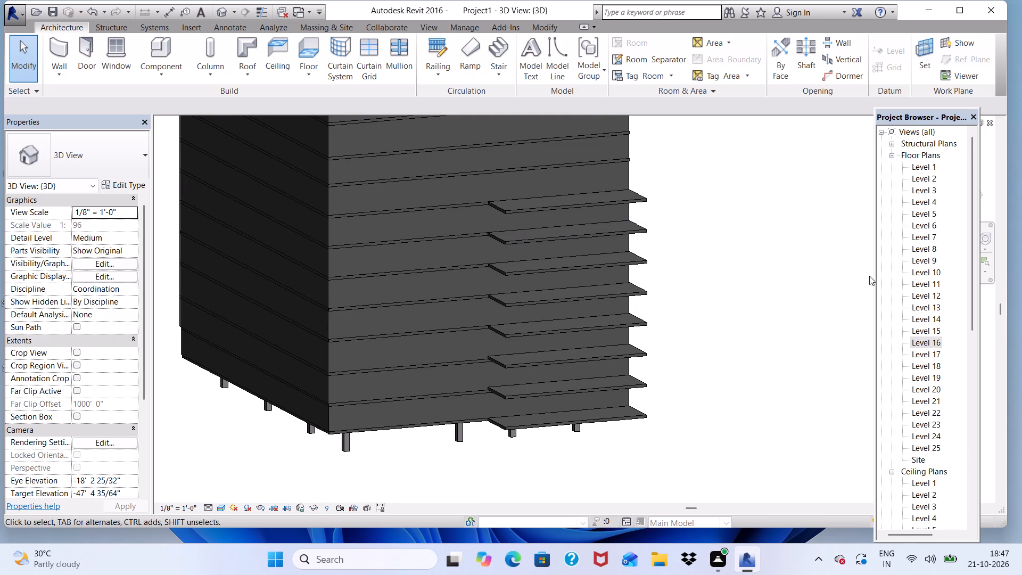
scroll(441, 241, "down", 4)
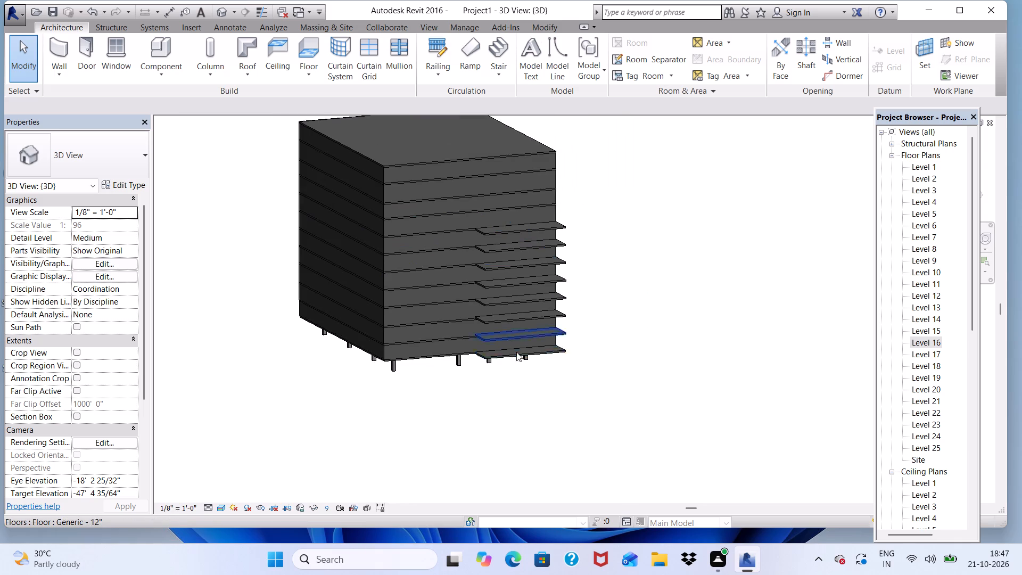
scroll(486, 244, "up", 4)
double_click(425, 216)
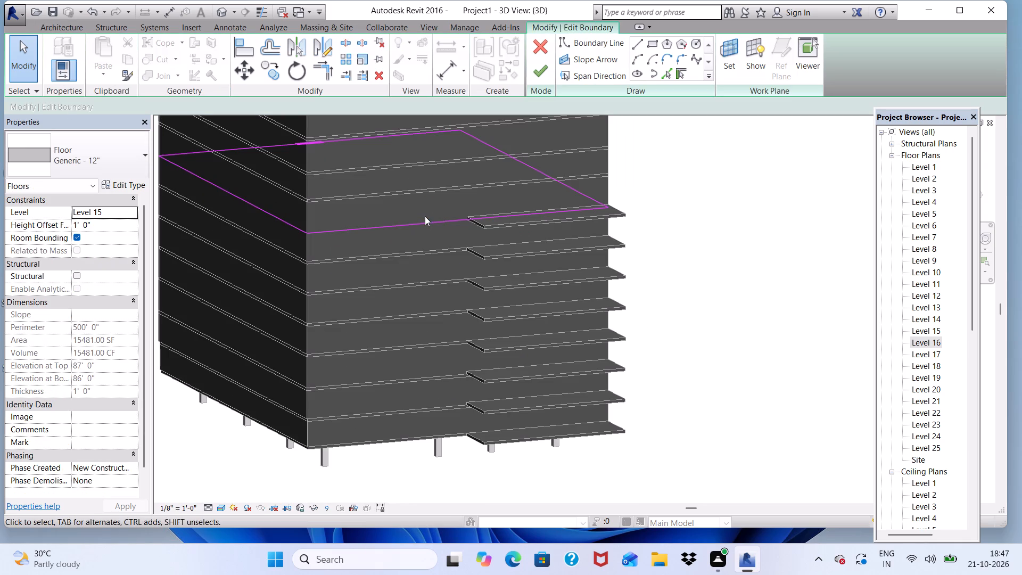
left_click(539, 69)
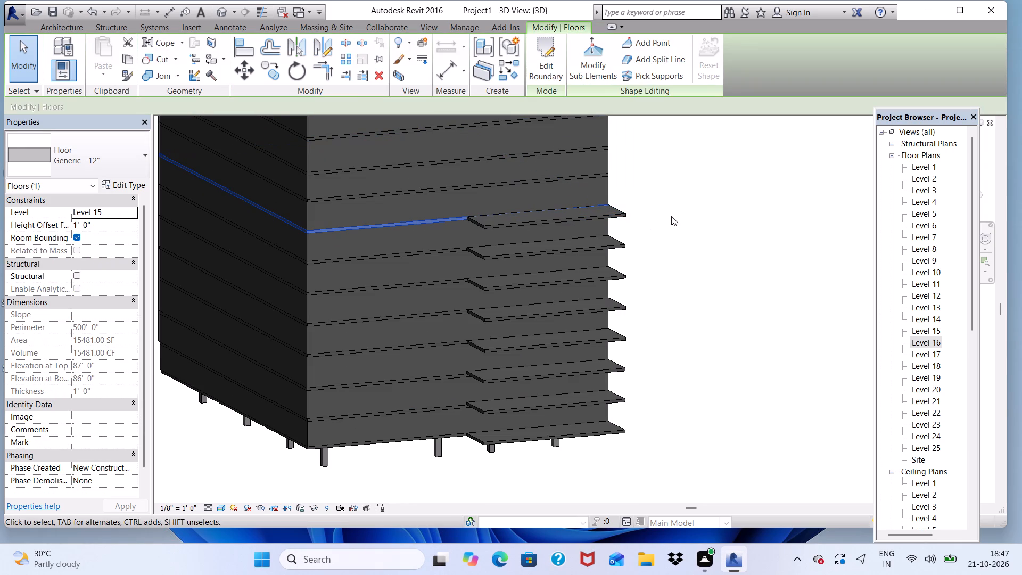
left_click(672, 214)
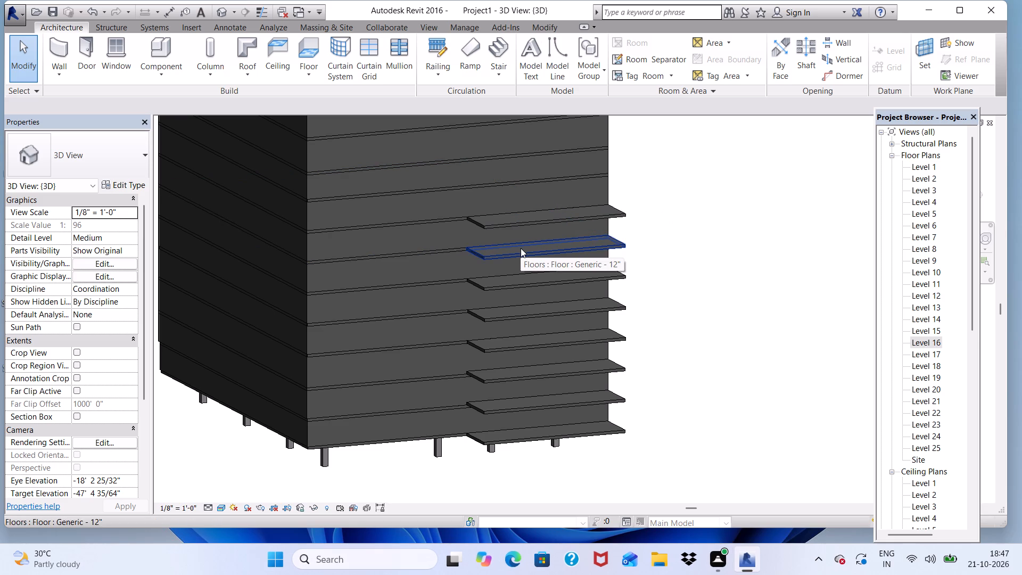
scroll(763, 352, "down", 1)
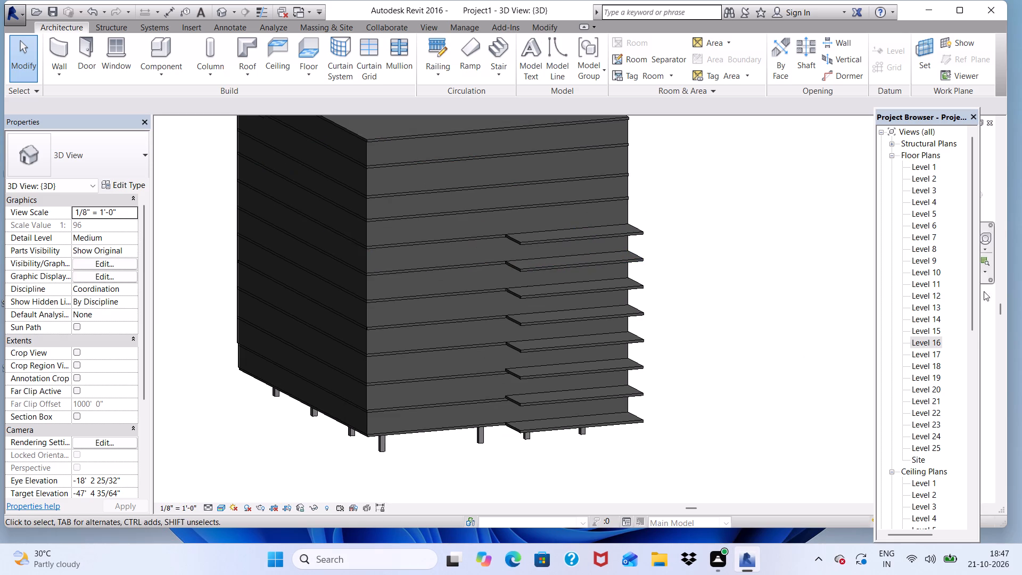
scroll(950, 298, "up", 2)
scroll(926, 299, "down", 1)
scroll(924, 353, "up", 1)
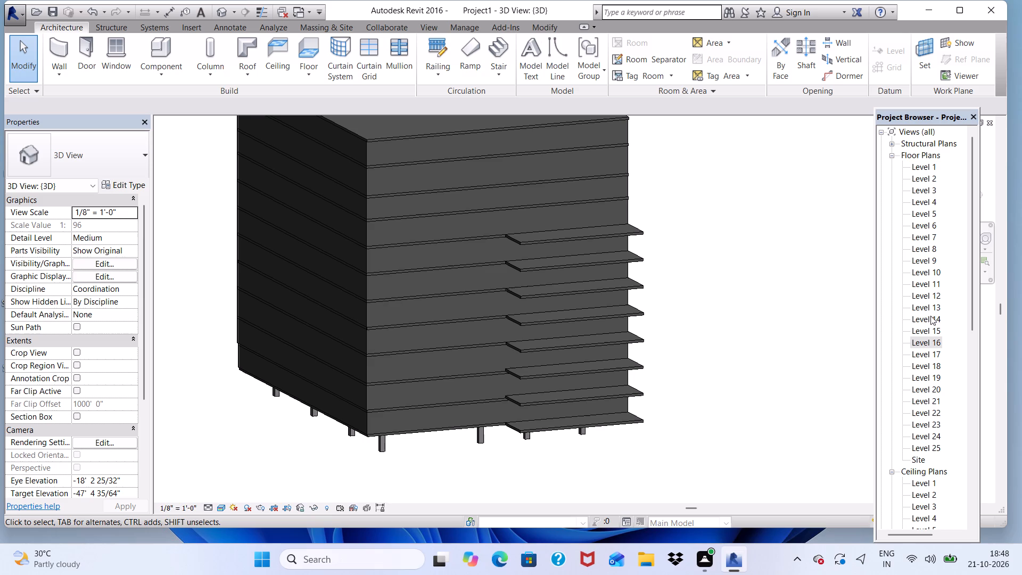
On the Level 18 floor plan, sketch a rectangular Generic - 12" floor boundary projecting outward from the slab-edge corner near grid 9.
triple_click(930, 343)
left_click(930, 343)
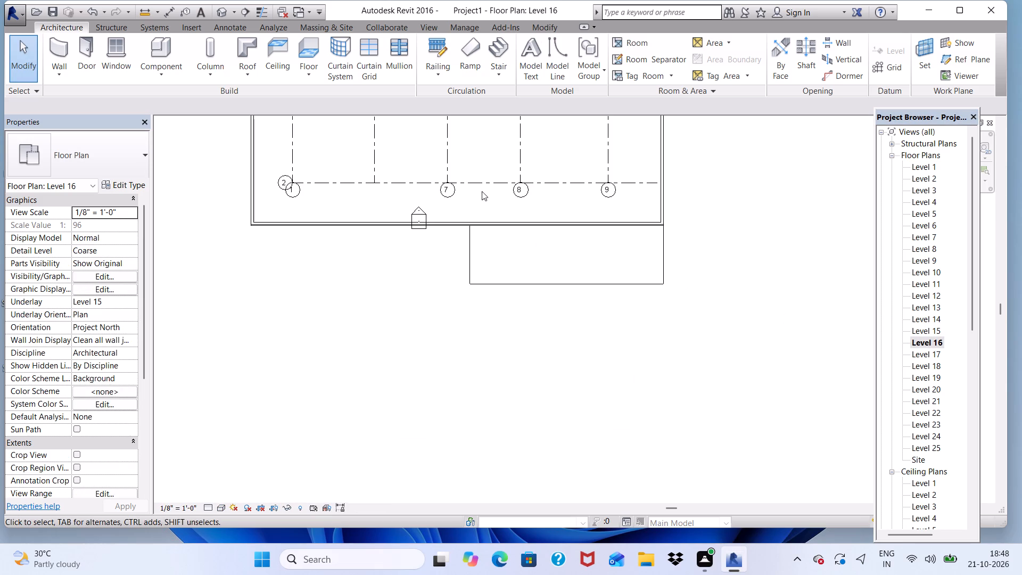
triple_click(937, 368)
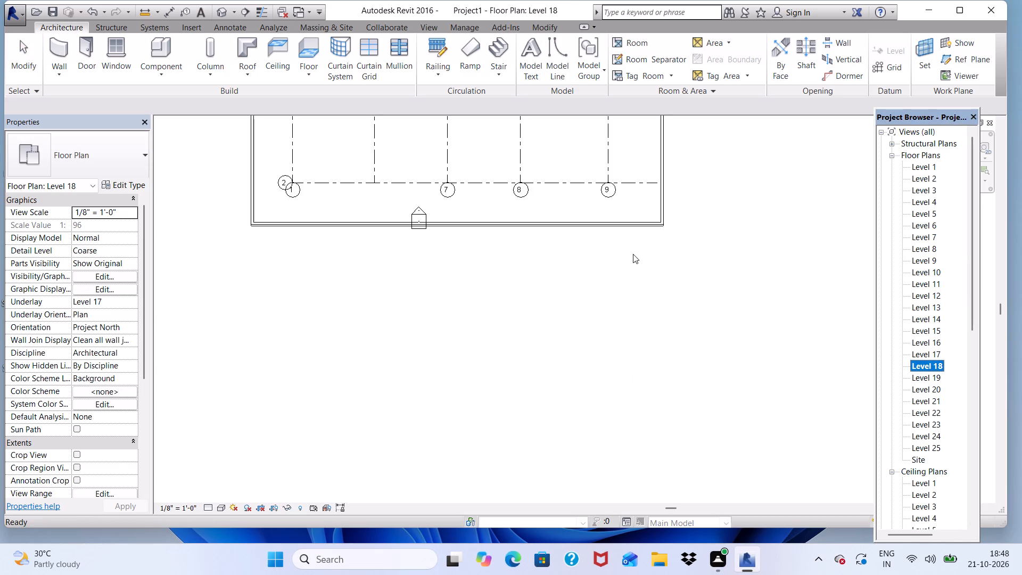
left_click(316, 51)
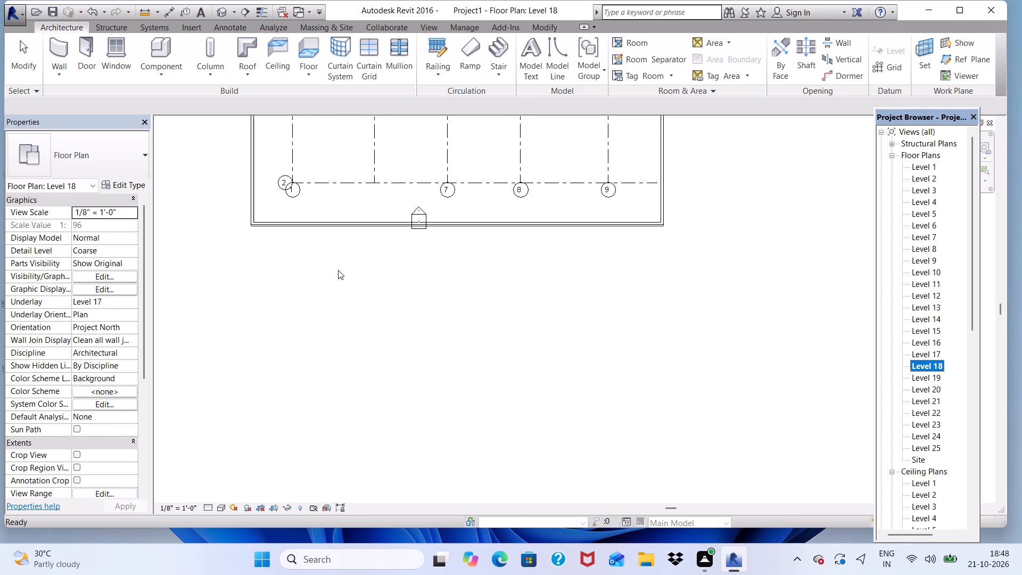
triple_click(933, 365)
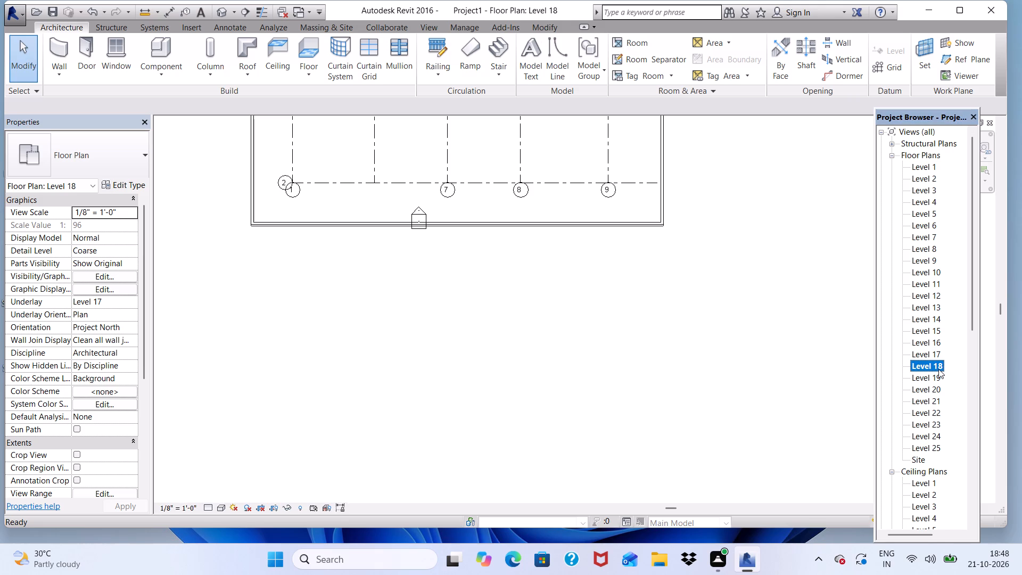
left_click(938, 369)
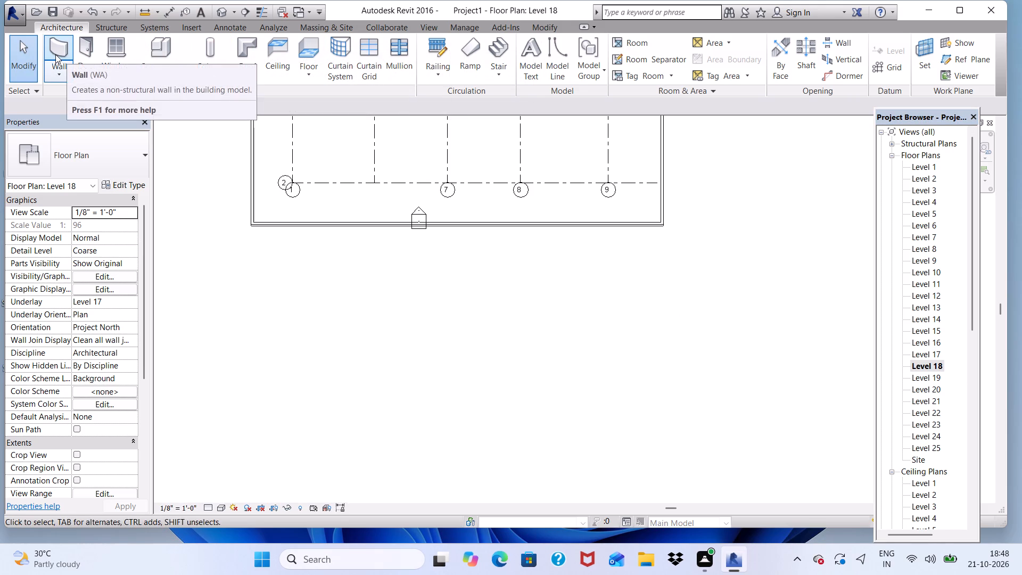
left_click(307, 53)
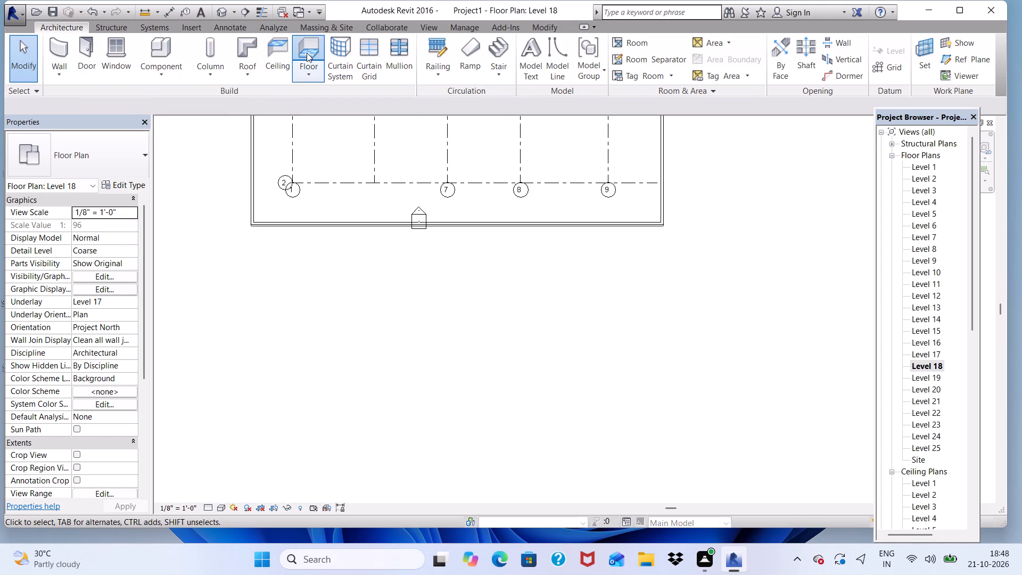
left_click(650, 44)
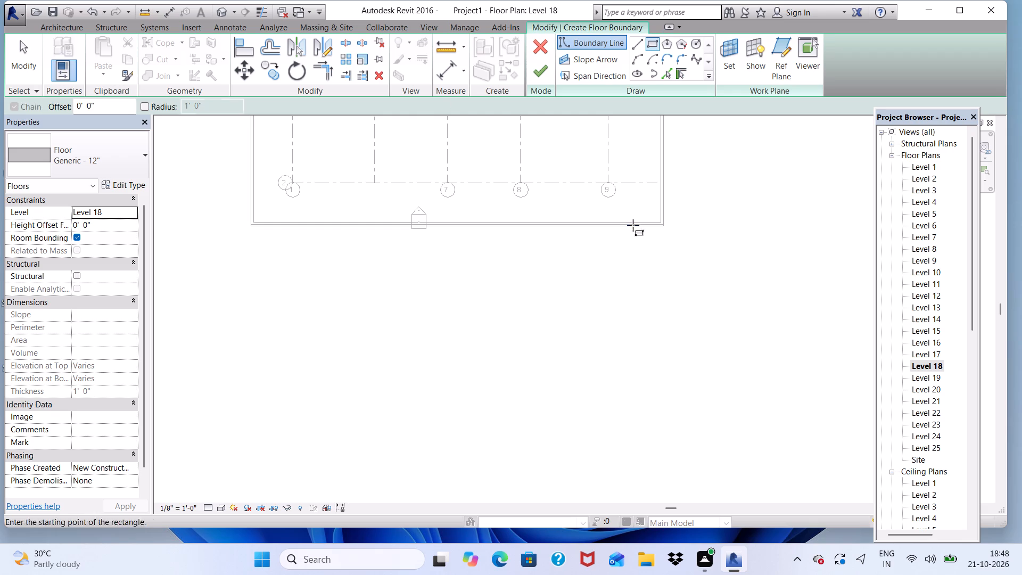
scroll(632, 232, "up", 3)
scroll(702, 211, "up", 4)
scroll(648, 217, "up", 9)
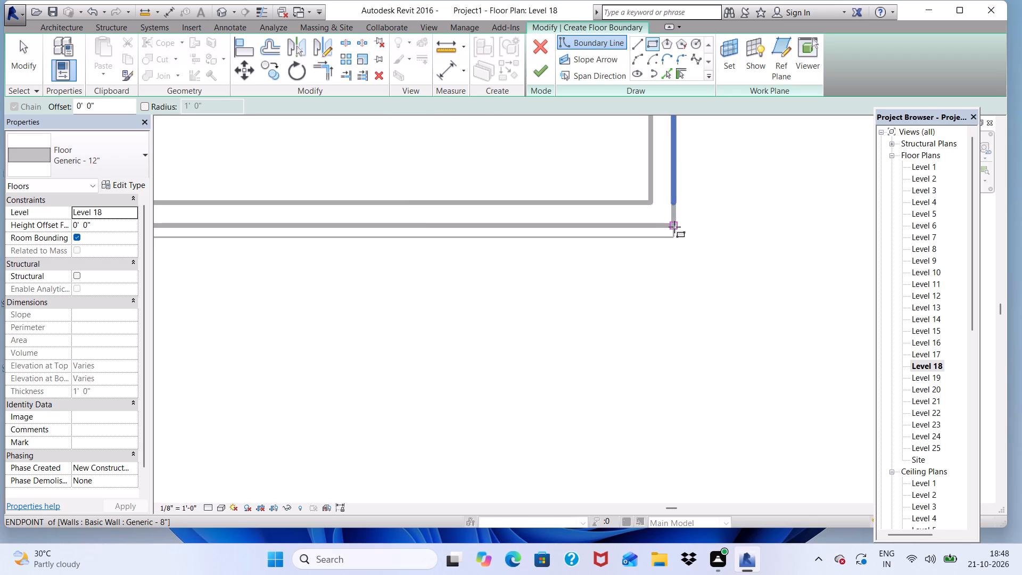
scroll(673, 241, "up", 3)
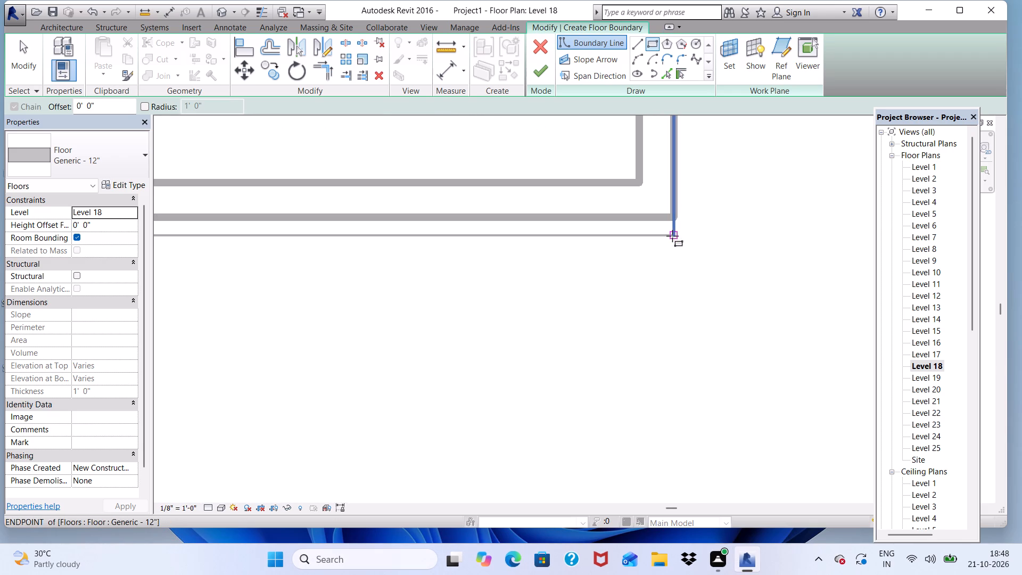
left_click(673, 236)
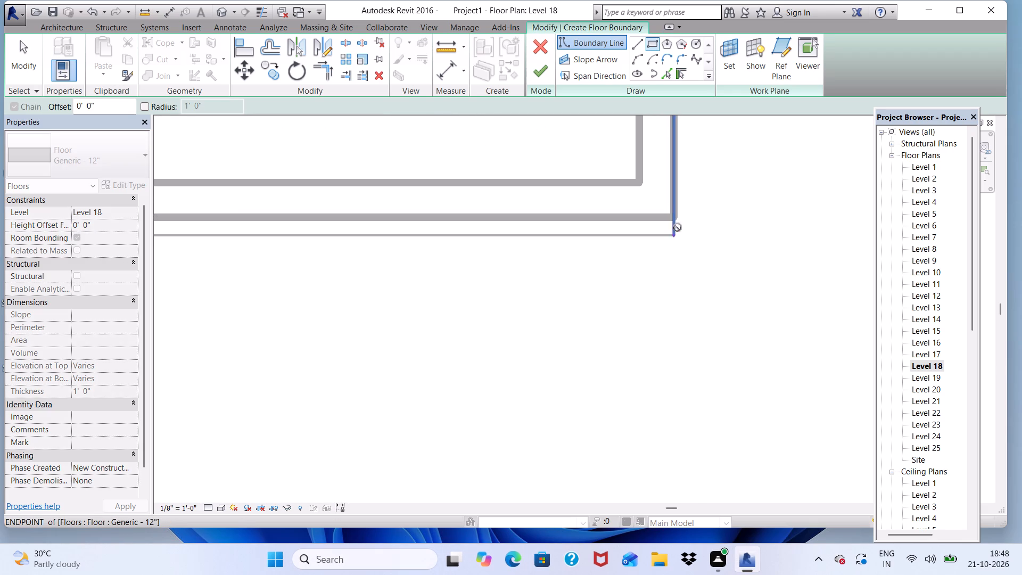
scroll(727, 227, "down", 8)
scroll(410, 306, "down", 2)
scroll(411, 314, "up", 1)
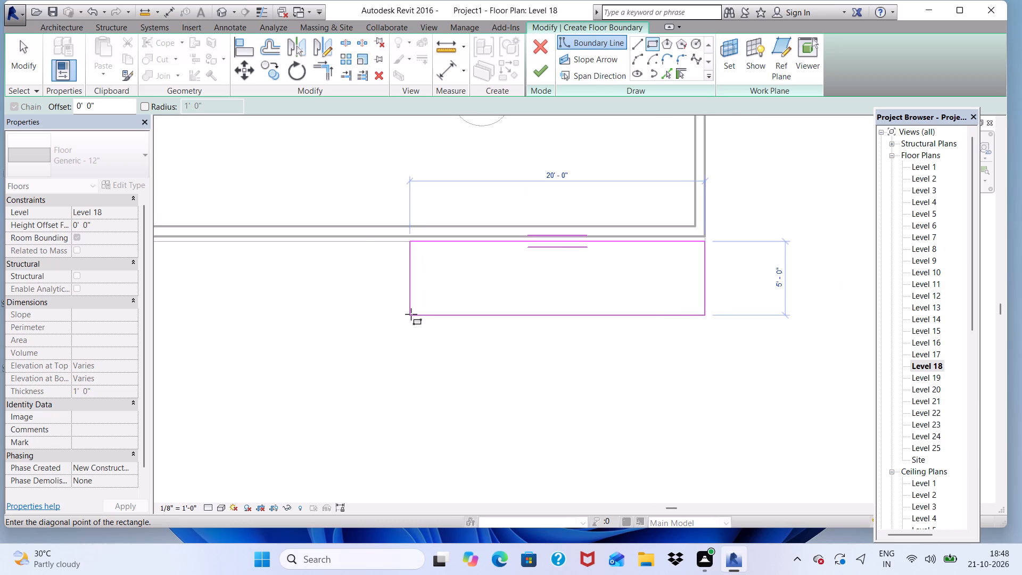
scroll(372, 315, "down", 19)
scroll(440, 332, "up", 2)
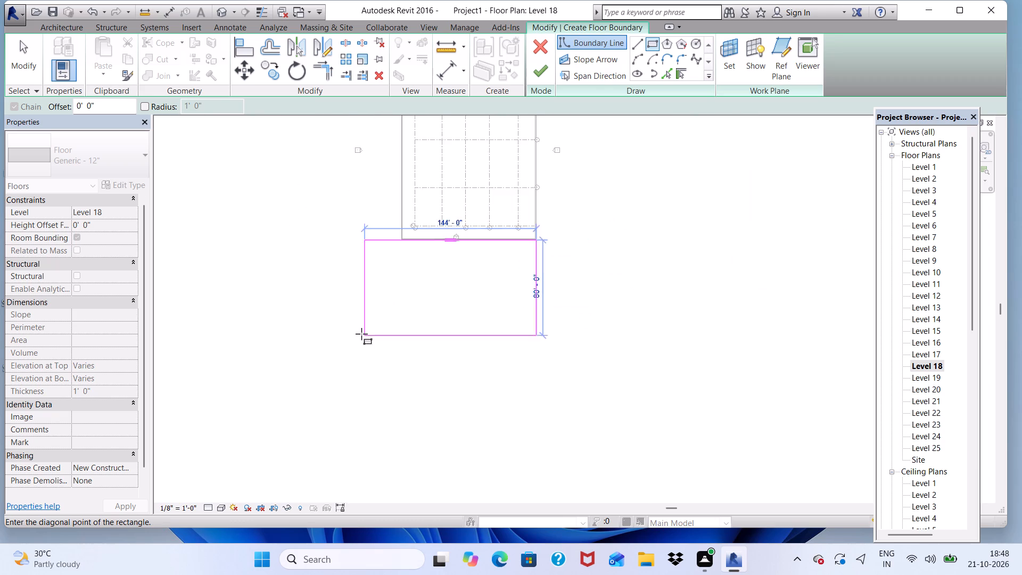
scroll(361, 334, "up", 3)
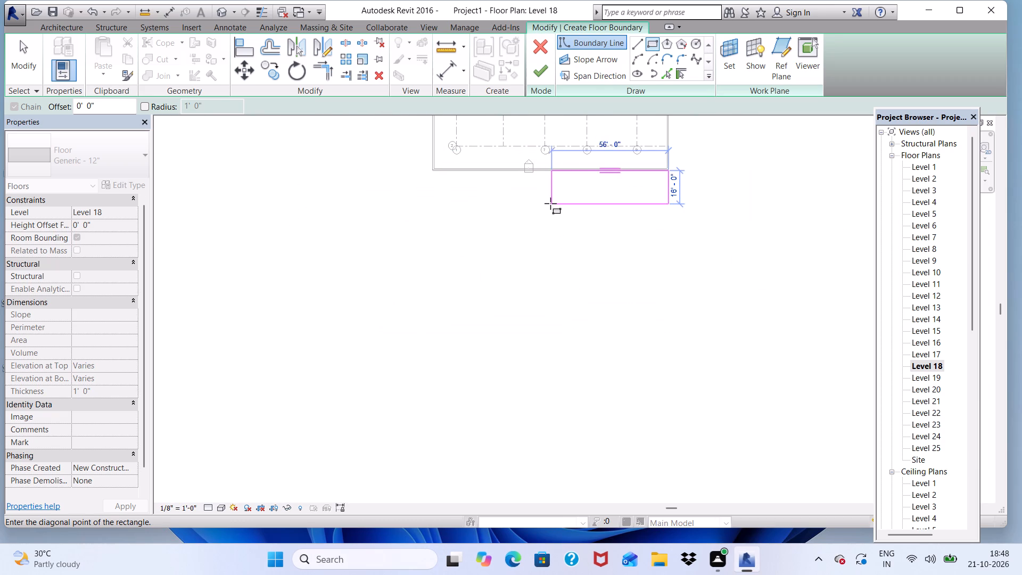
scroll(565, 194, "up", 1)
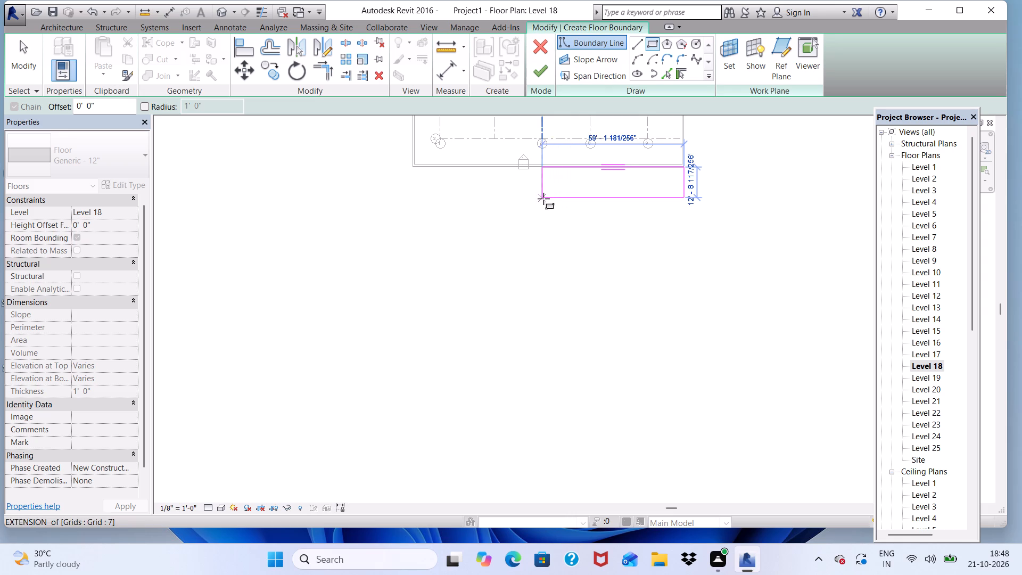
scroll(556, 193, "up", 1)
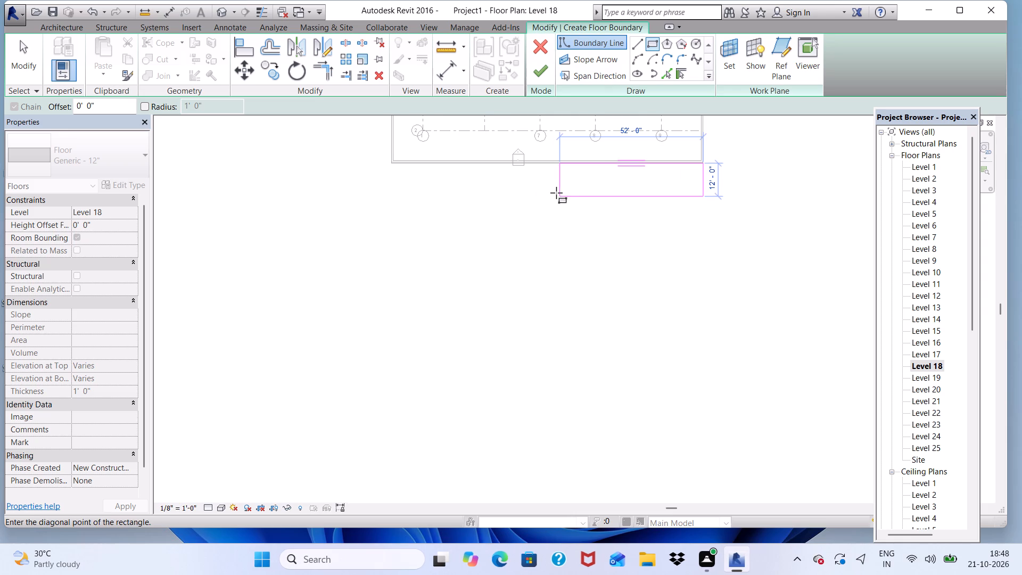
scroll(556, 190, "up", 3)
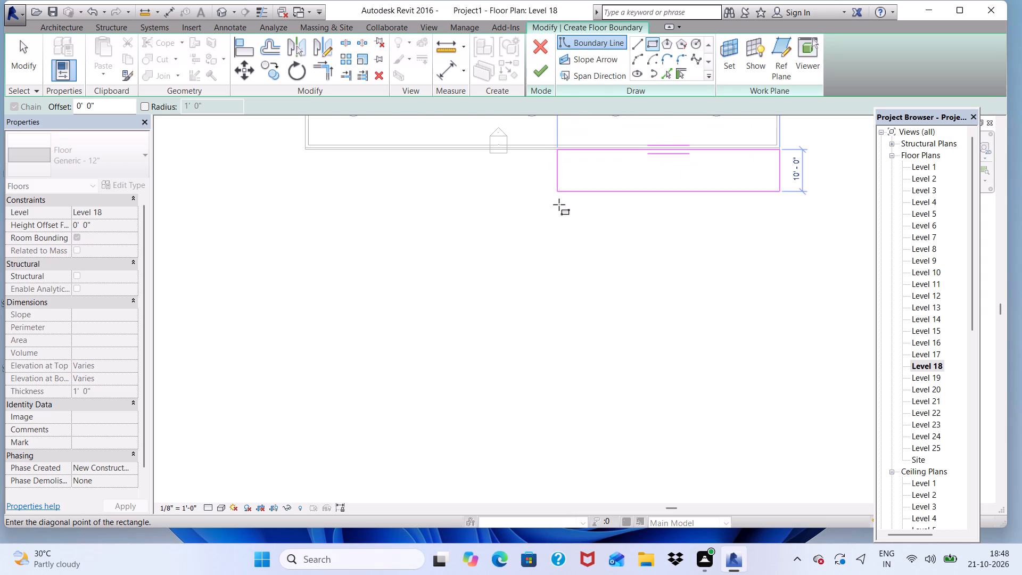
scroll(560, 207, "down", 4)
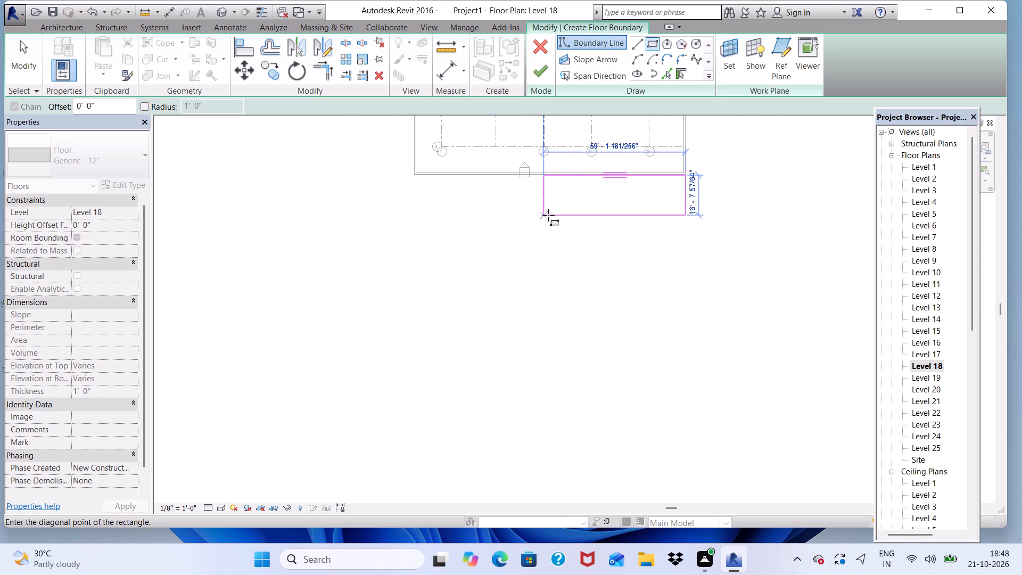
scroll(552, 212, "up", 1)
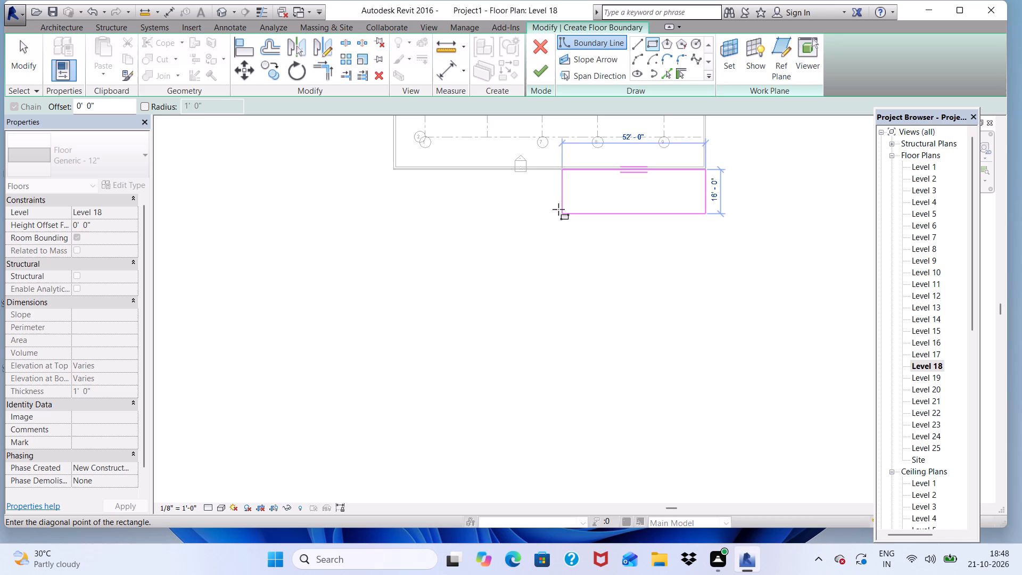
scroll(557, 209, "up", 4)
scroll(538, 210, "down", 5)
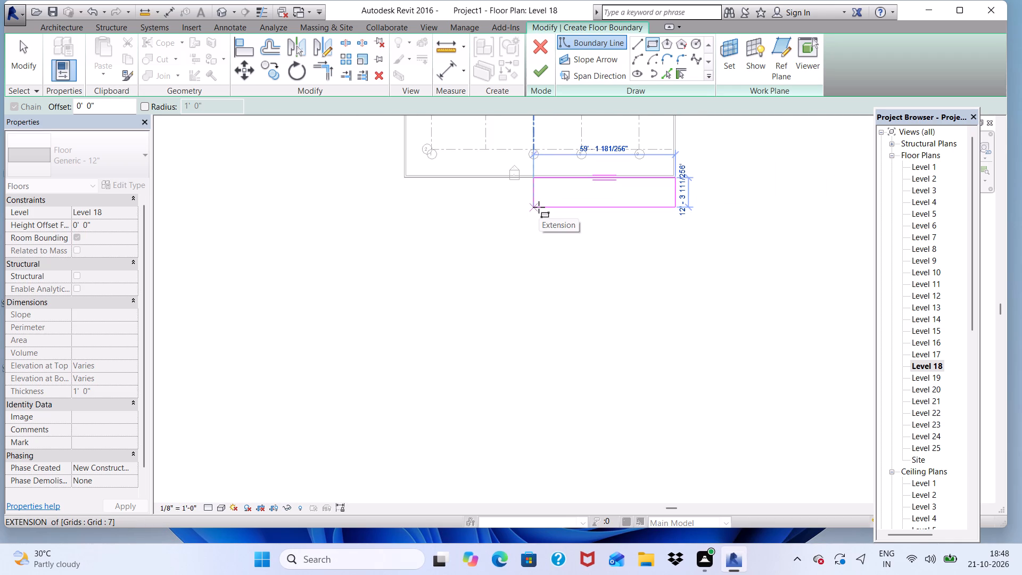
scroll(550, 223, "down", 1)
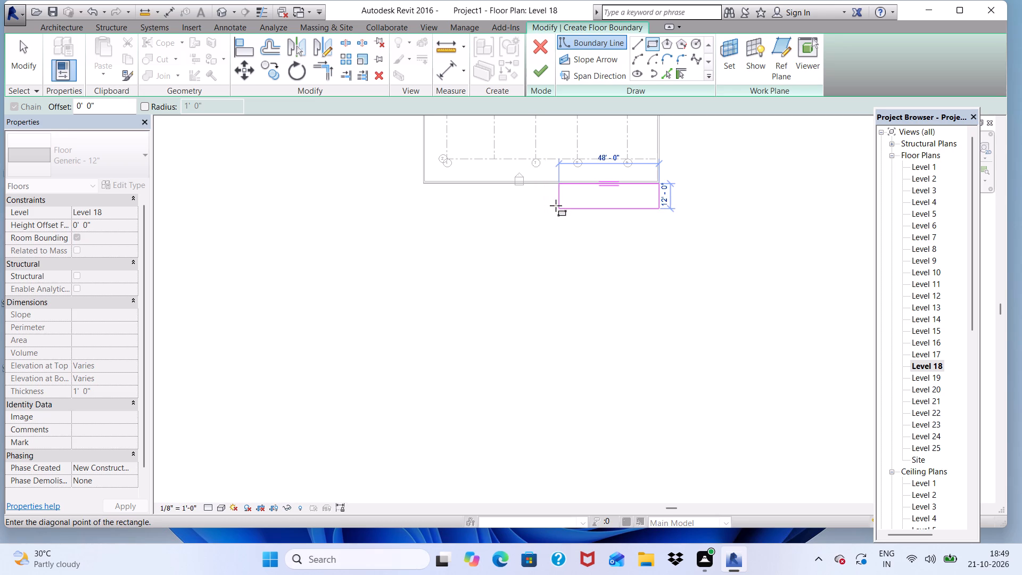
scroll(541, 208, "up", 4)
scroll(534, 209, "down", 3)
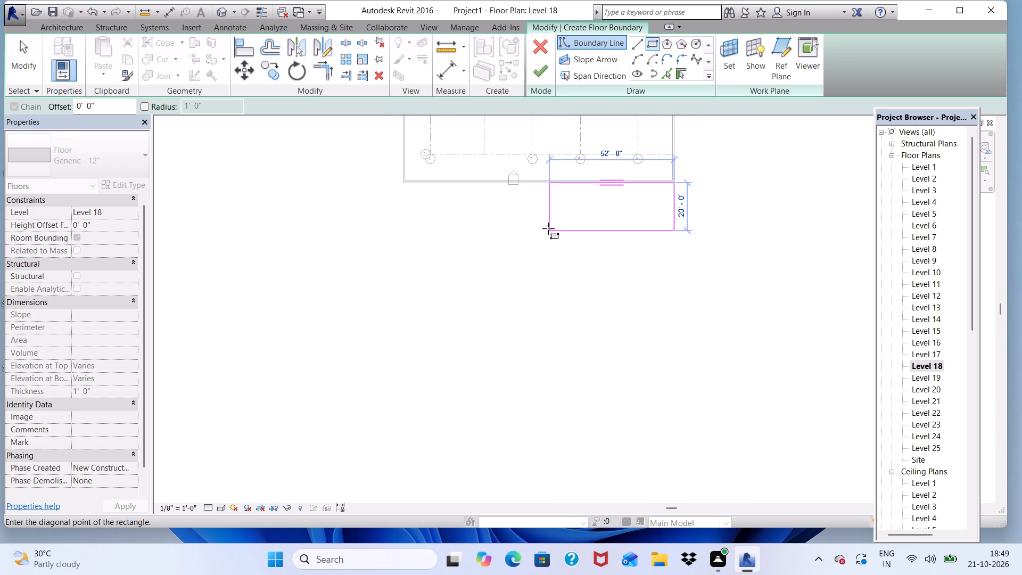
scroll(551, 200, "up", 1)
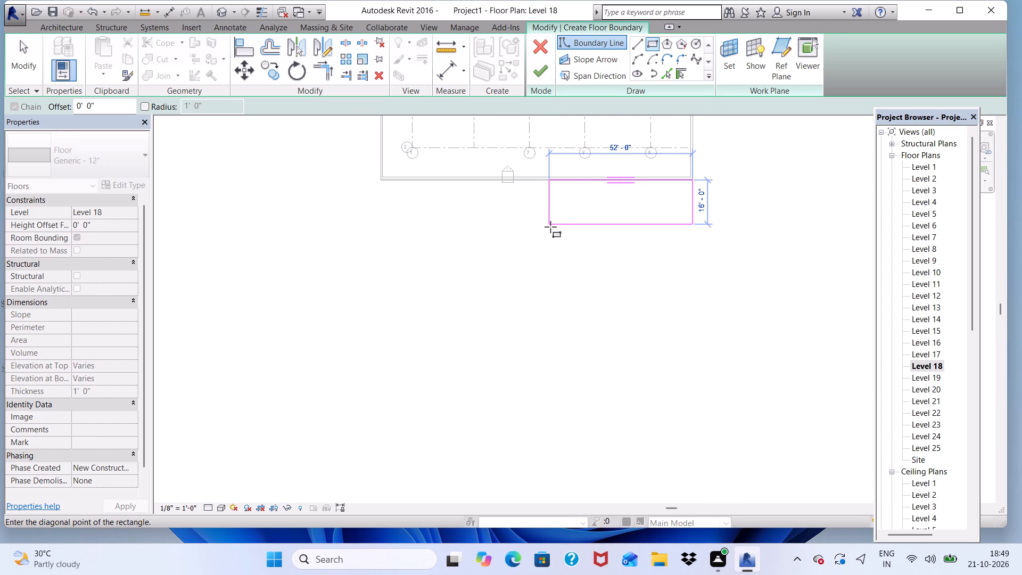
scroll(550, 227, "up", 2)
scroll(523, 233, "down", 5)
scroll(535, 271, "up", 5)
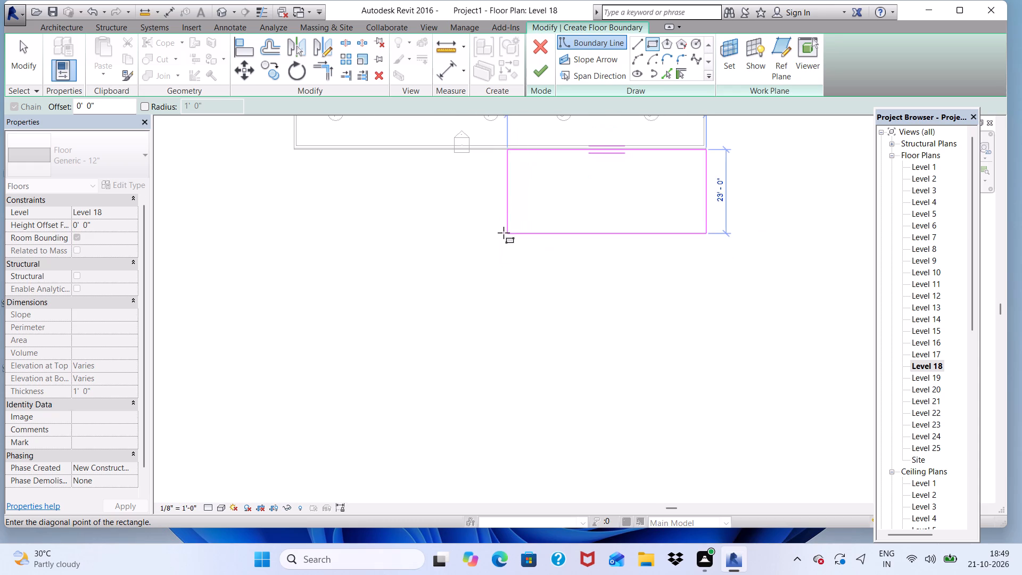
scroll(469, 242, "down", 1)
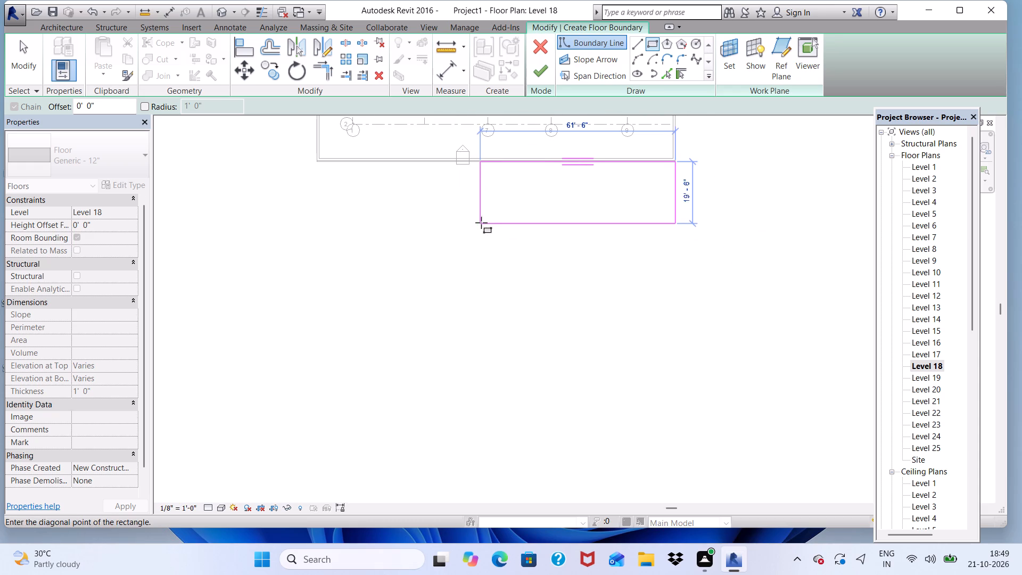
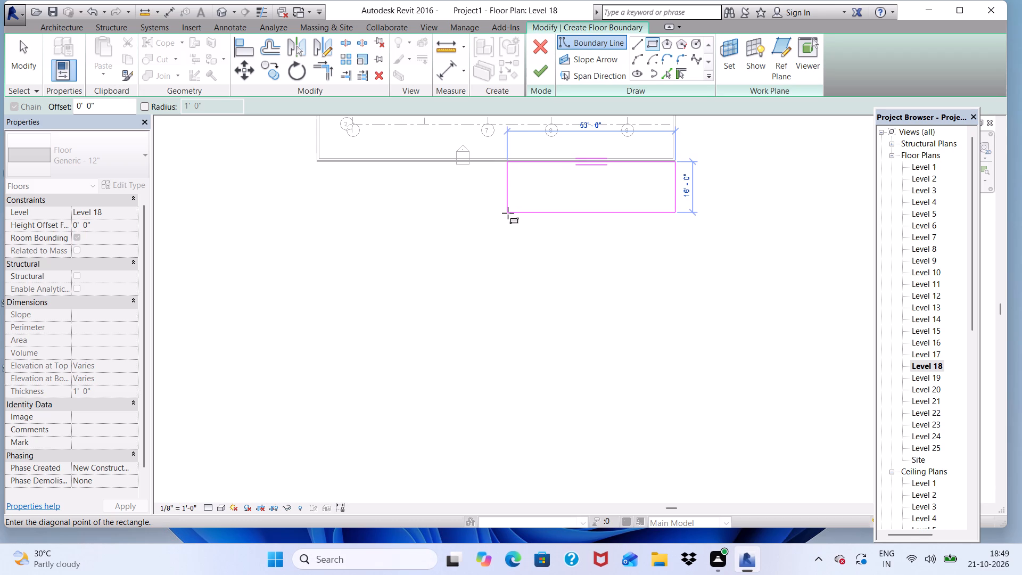
Finish the Level 18 projecting floor with a 53'-0" by 16'-0" rectangular boundary and check it in the 3D view.
double_click(508, 213)
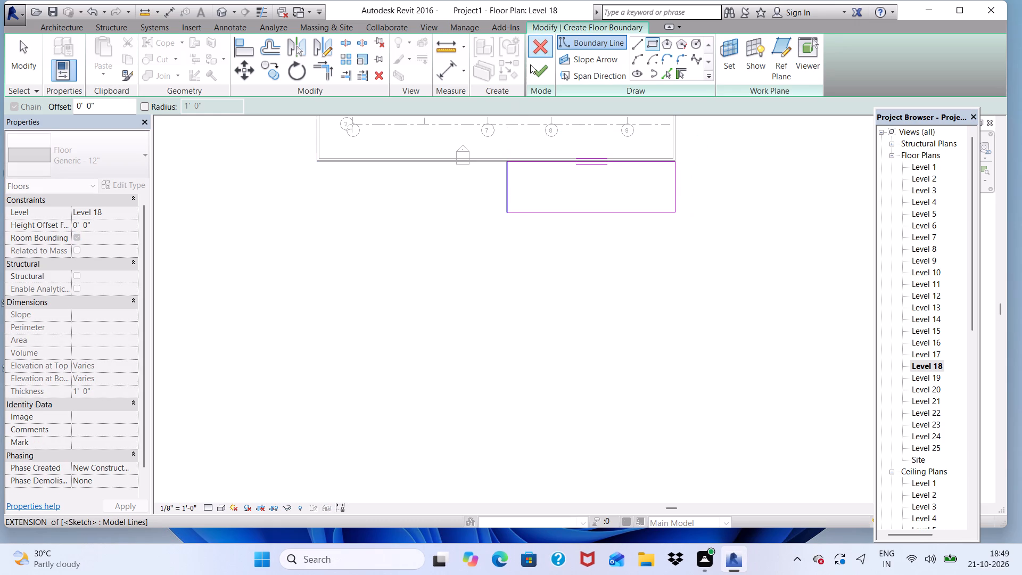
left_click(534, 70)
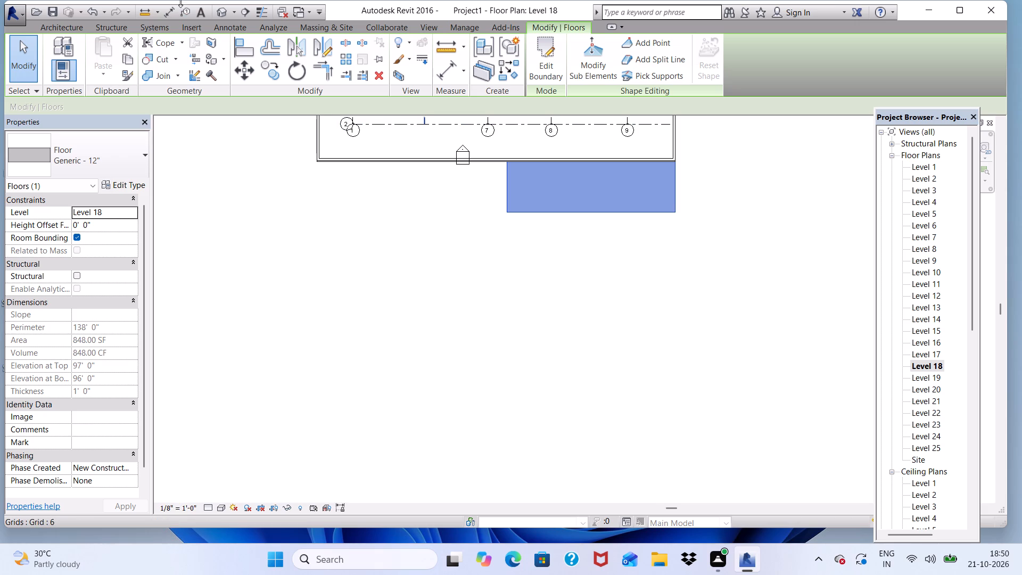
left_click(219, 6)
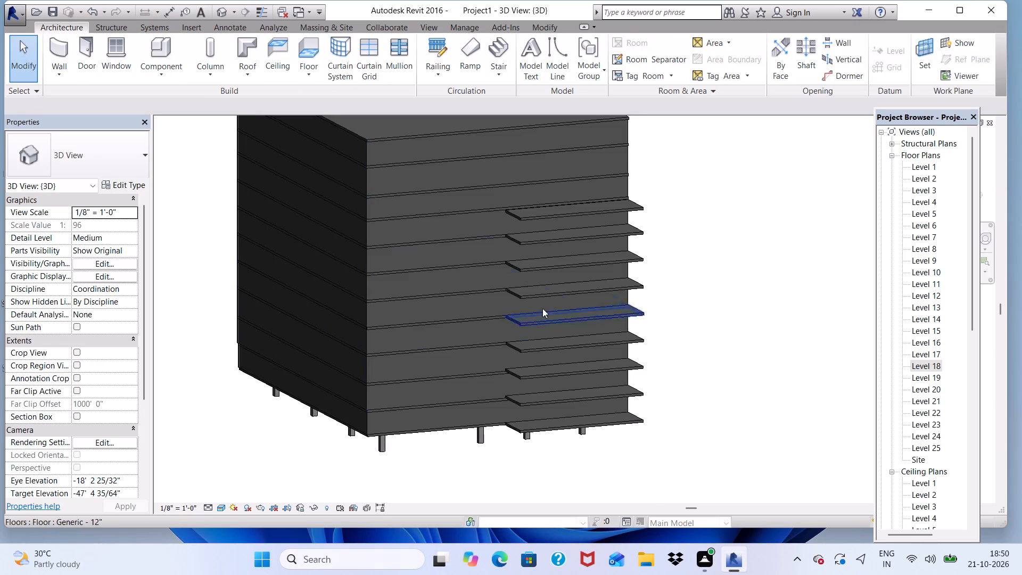
scroll(545, 194, "up", 3)
scroll(489, 178, "down", 5)
scroll(482, 163, "up", 5)
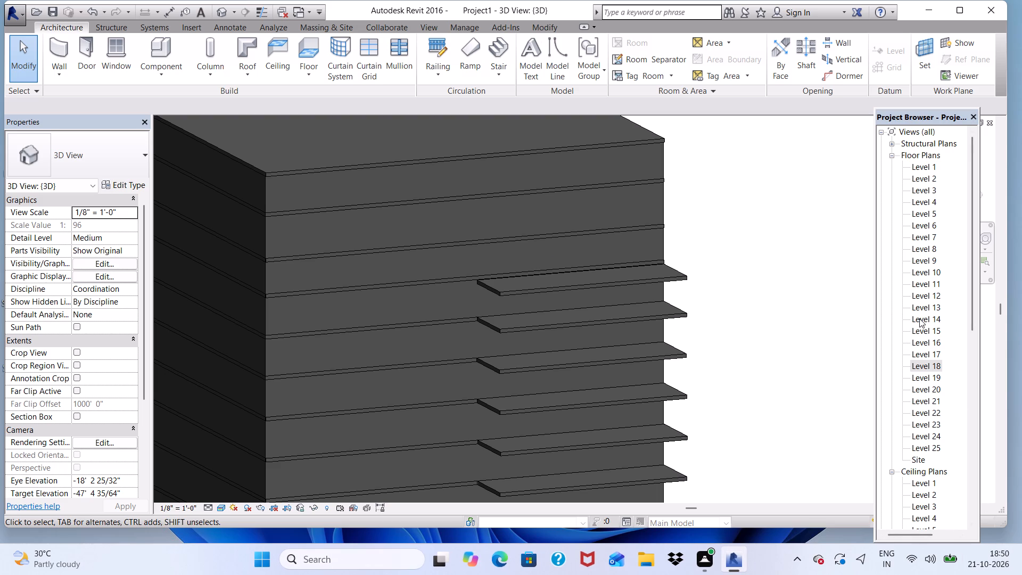
On Level 20, create a Generic - 12" rectangular floor, about 53' by 16'-4", from the building's outer wall corner over the underlying slab outline.
double_click(927, 392)
scroll(587, 401, "down", 3)
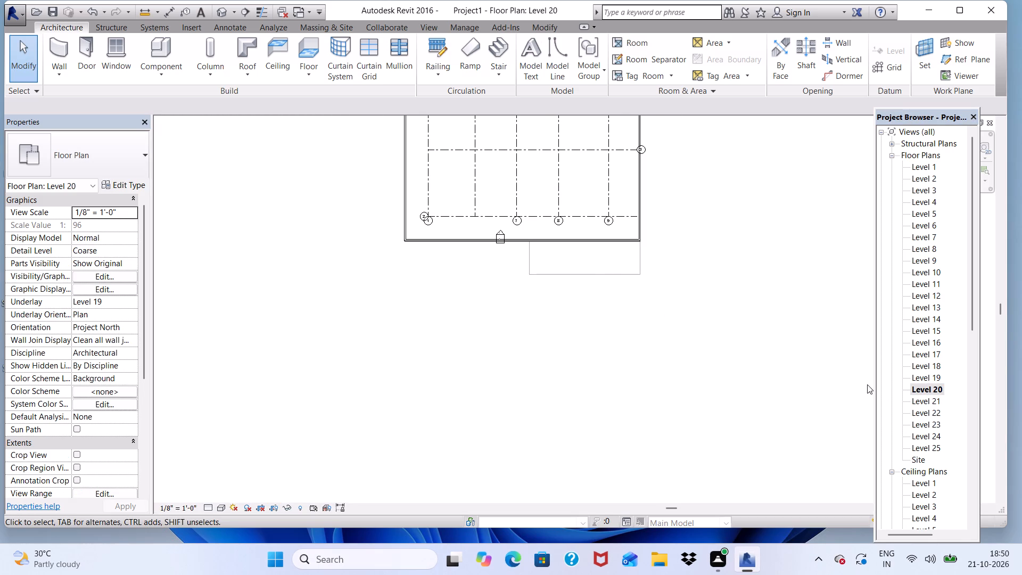
left_click(301, 43)
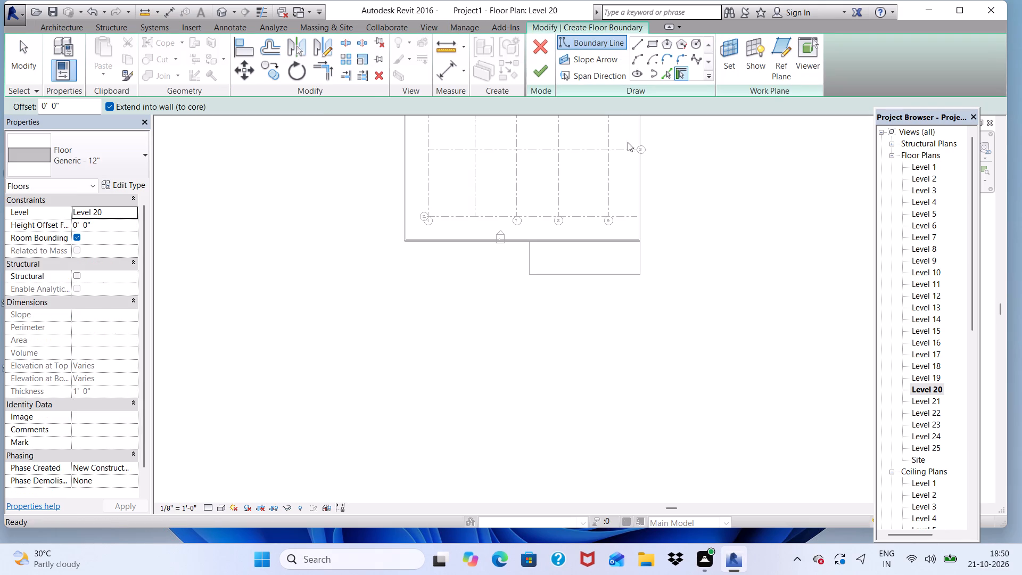
left_click(653, 42)
scroll(584, 262, "up", 2)
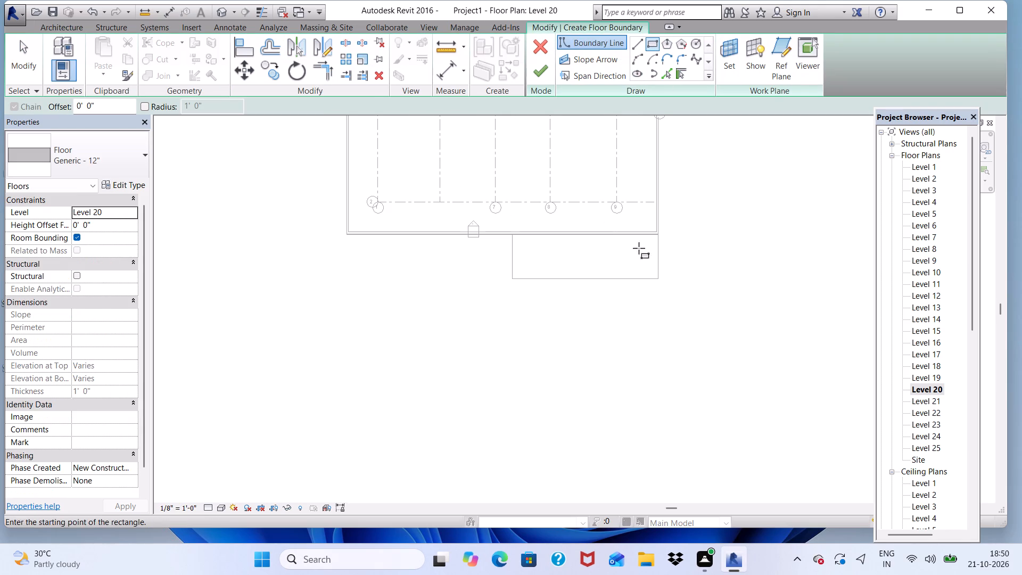
scroll(641, 243, "up", 4)
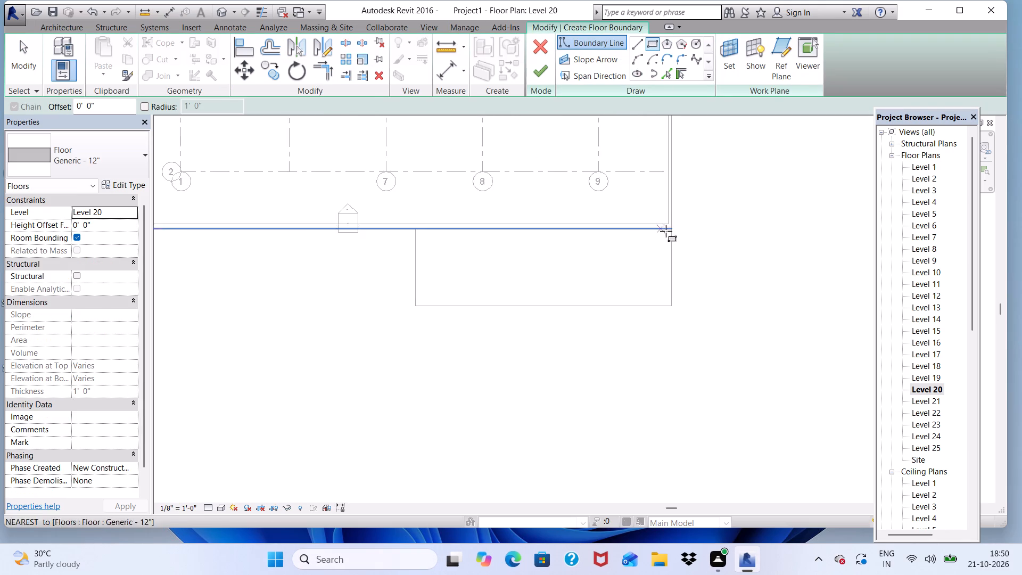
scroll(666, 231, "up", 17)
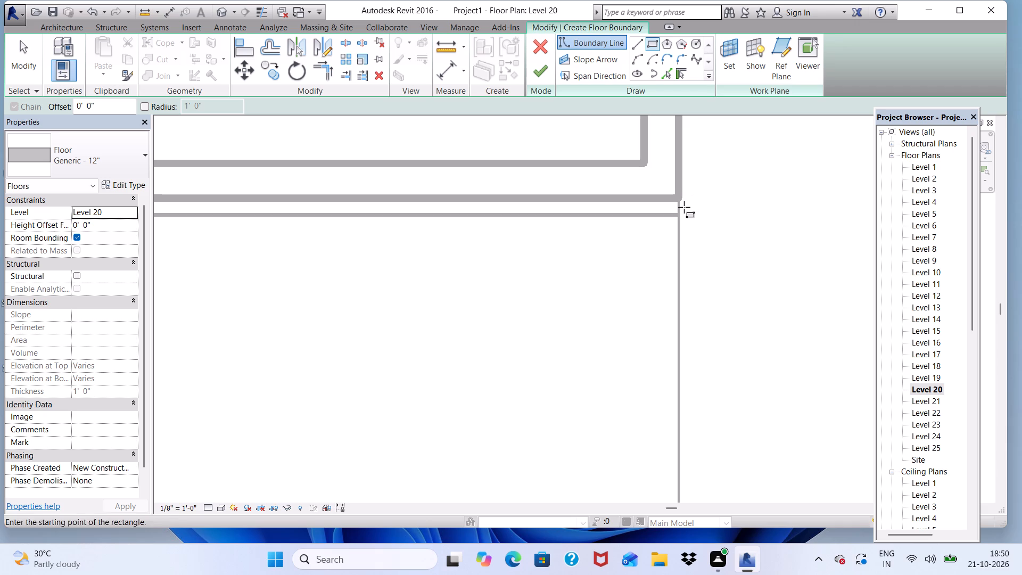
scroll(684, 207, "up", 2)
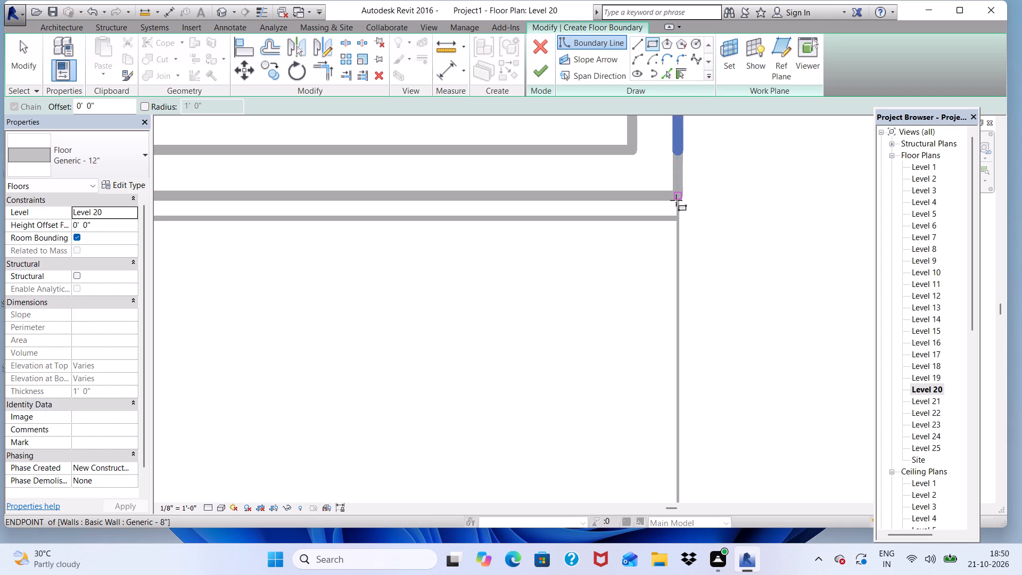
scroll(675, 203, "up", 2)
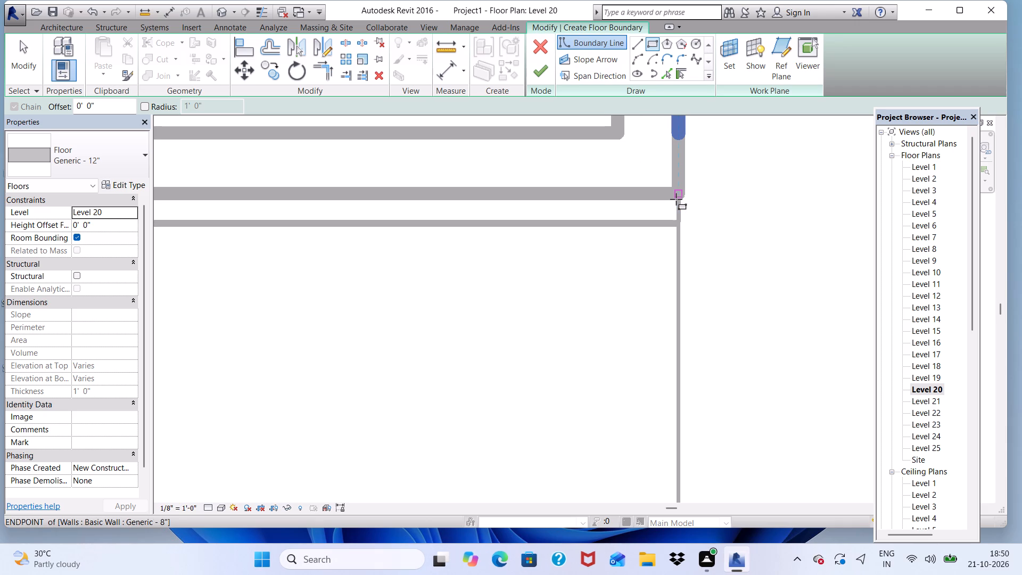
left_click(676, 199)
scroll(676, 245, "down", 3)
scroll(721, 172, "down", 7)
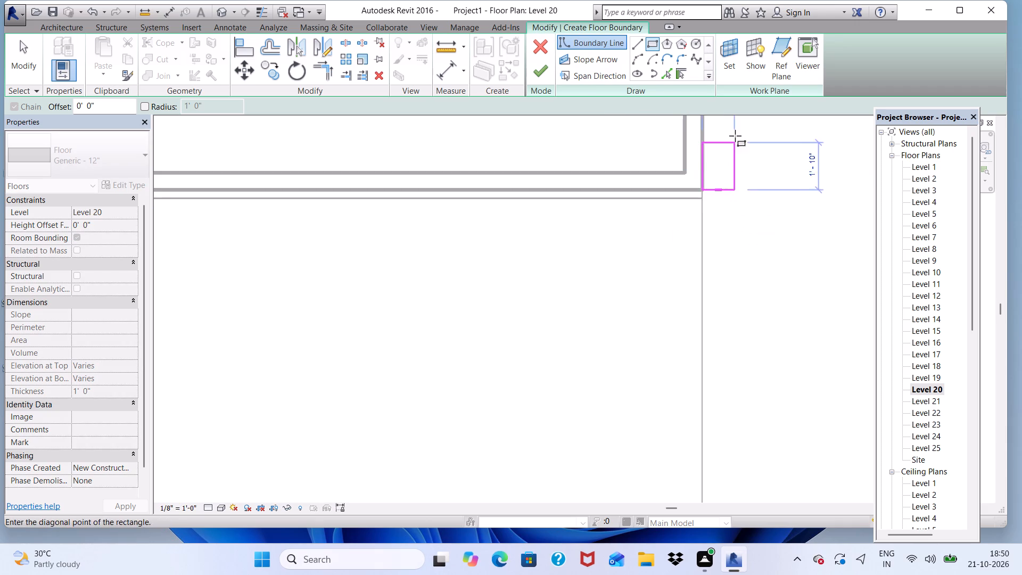
scroll(735, 136, "down", 13)
scroll(587, 220, "up", 4)
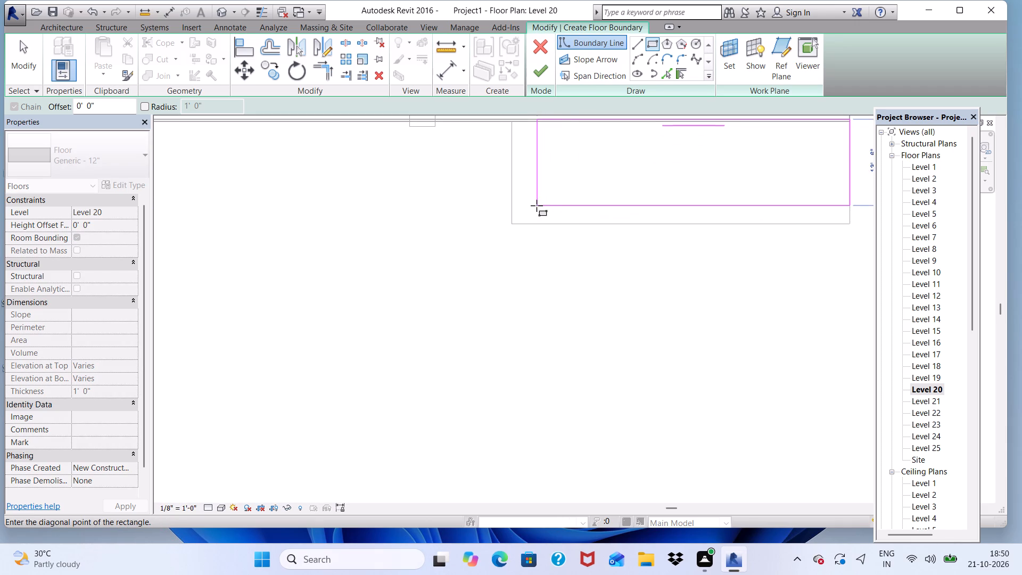
scroll(533, 208, "up", 1)
scroll(533, 208, "down", 6)
scroll(517, 221, "up", 3)
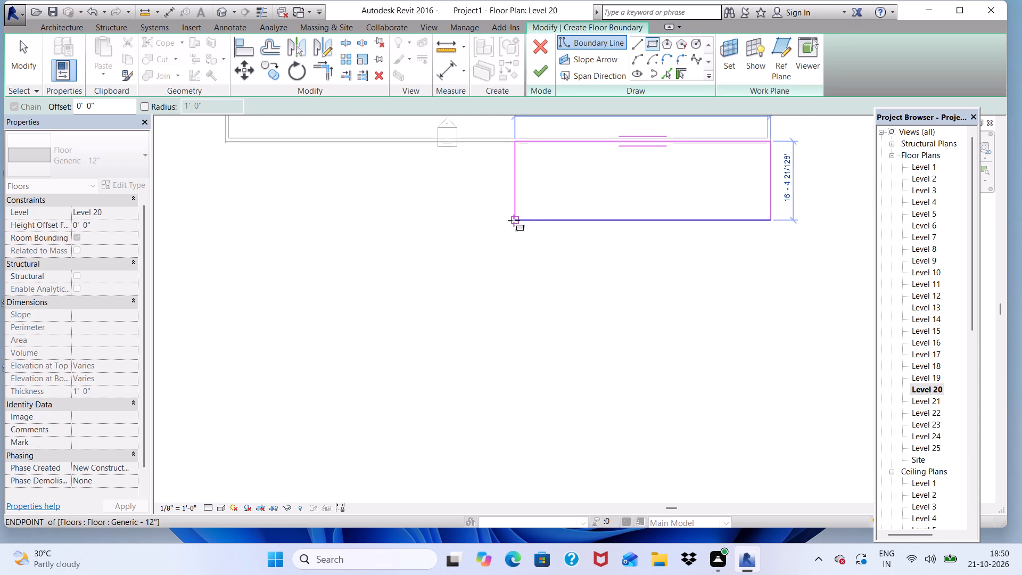
double_click(513, 220)
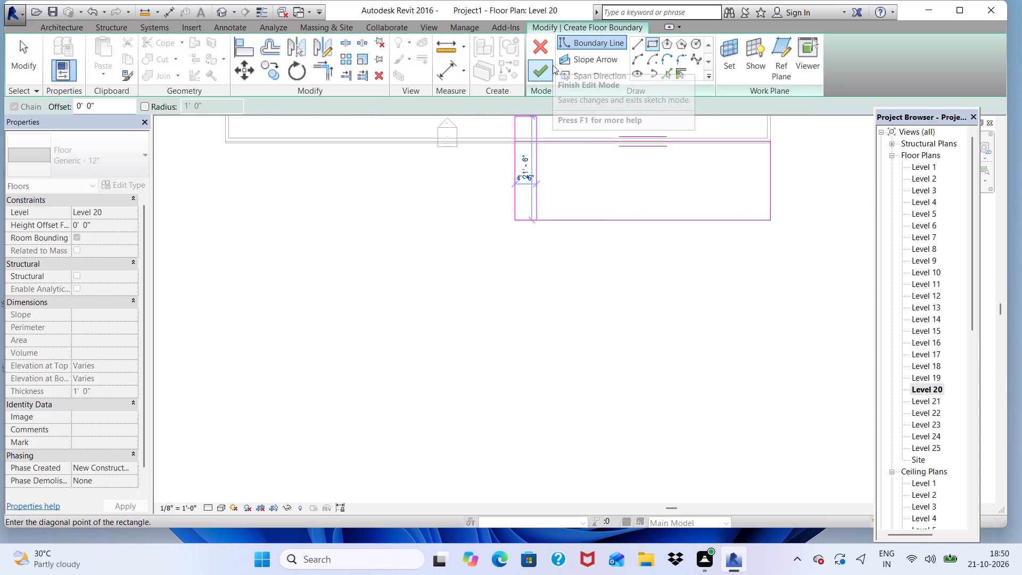
left_click(538, 72)
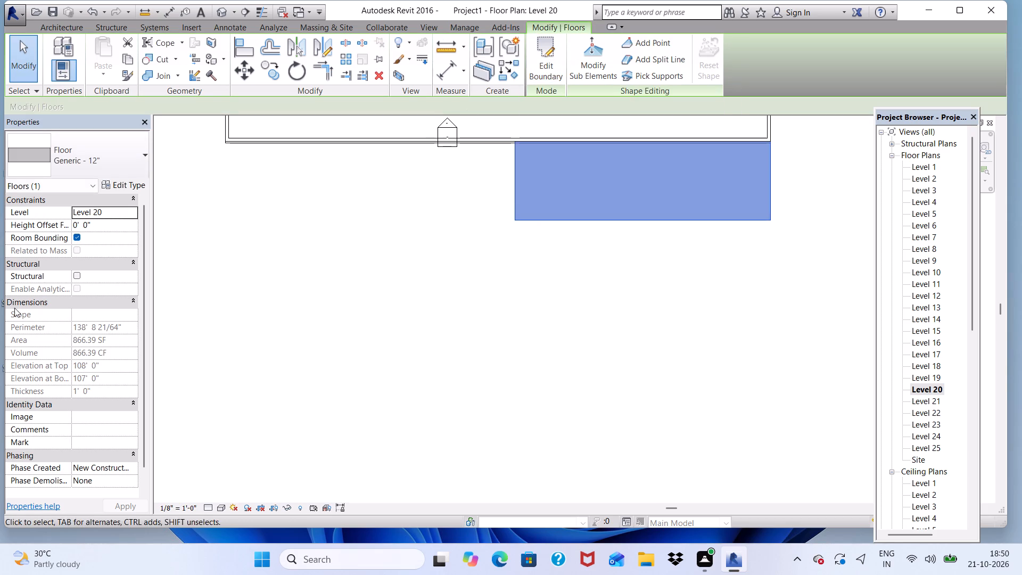
In the 3D view, move the Level 11 floor slab out of the building and delete it.
left_click(217, 10)
scroll(488, 186, "down", 4)
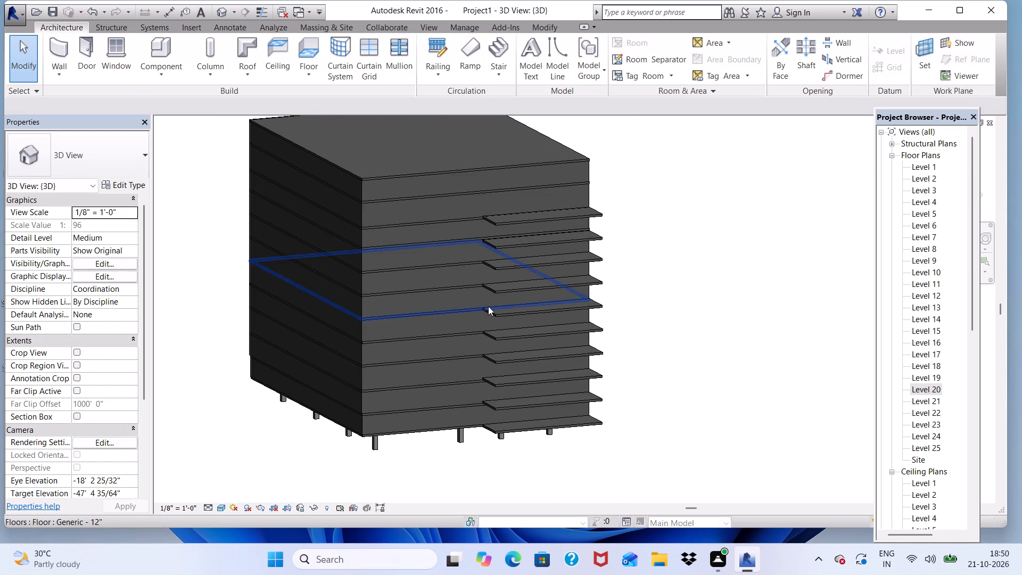
left_click_drag(451, 318, 504, 199)
scroll(448, 312, "up", 4)
key("space")
scroll(240, 299, "down", 1)
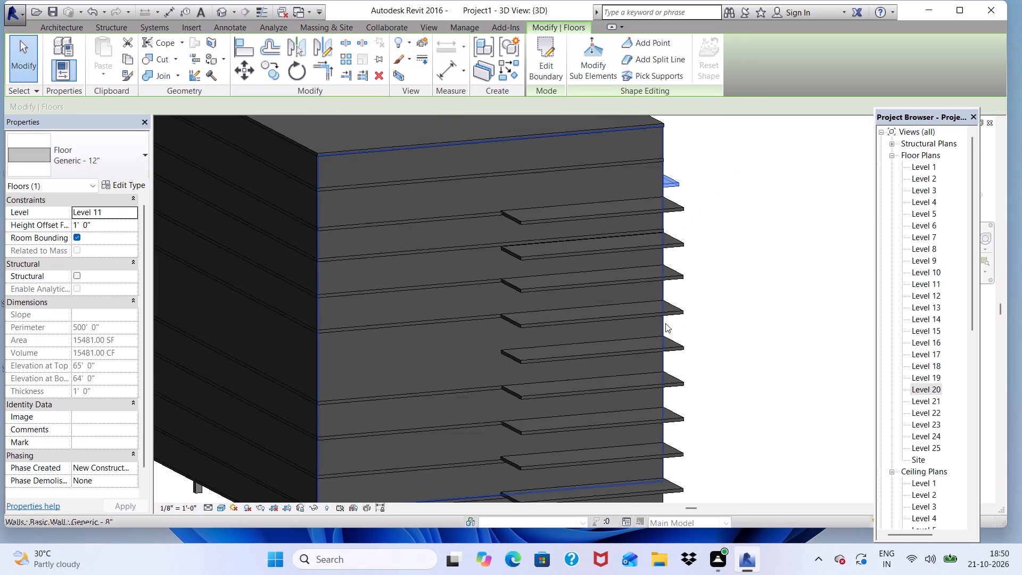
scroll(641, 280, "up", 2)
scroll(579, 232, "down", 4)
middle_click_drag(491, 328, 516, 234)
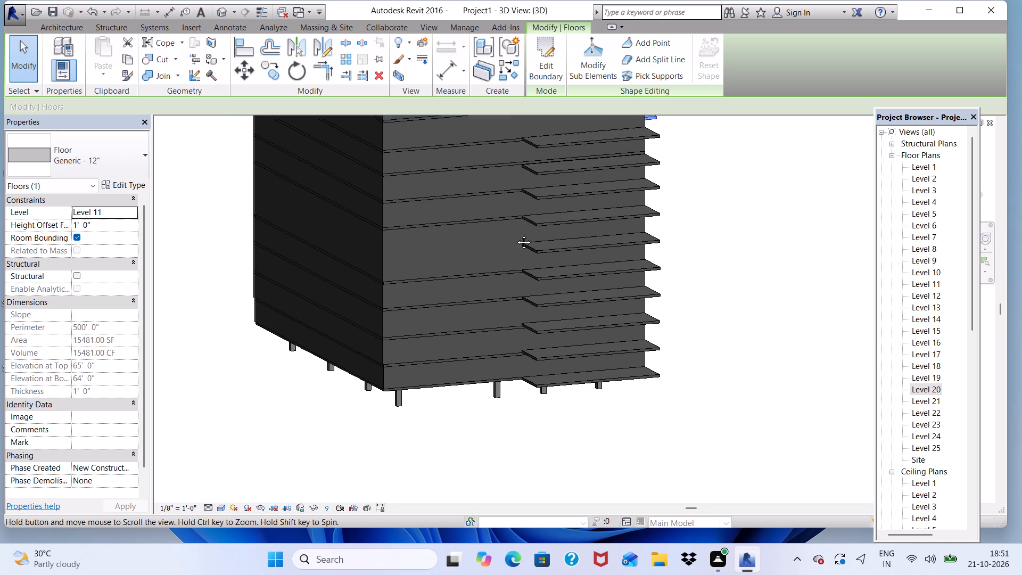
middle_click_drag(516, 234, 480, 339)
middle_click_drag(398, 351, 393, 382, "shift")
scroll(392, 328, "up", 1)
scroll(395, 315, "down", 3, "shift")
middle_click_drag(487, 357, 487, 358, "shift")
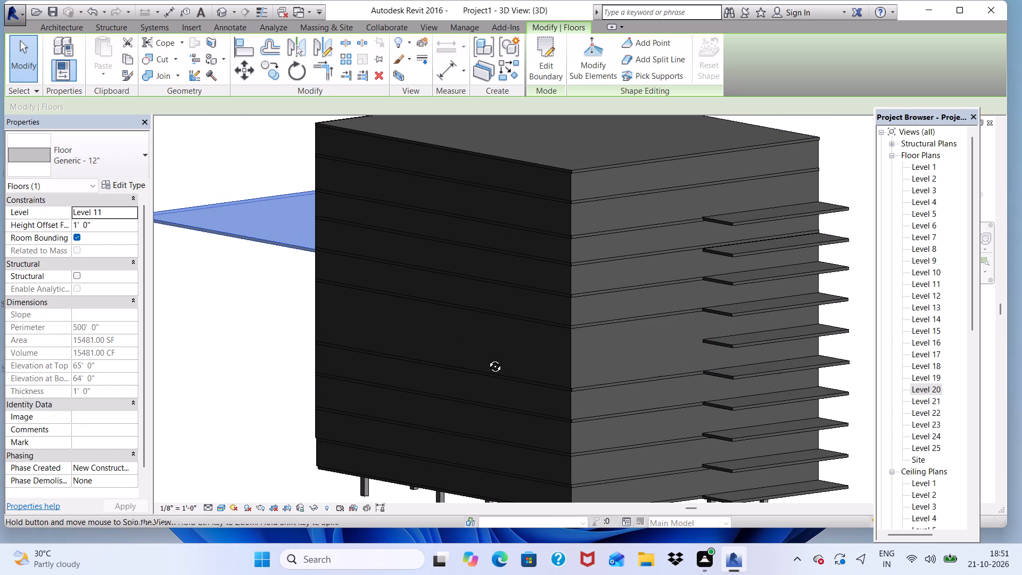
middle_click_drag(487, 358, 220, 387, "shift")
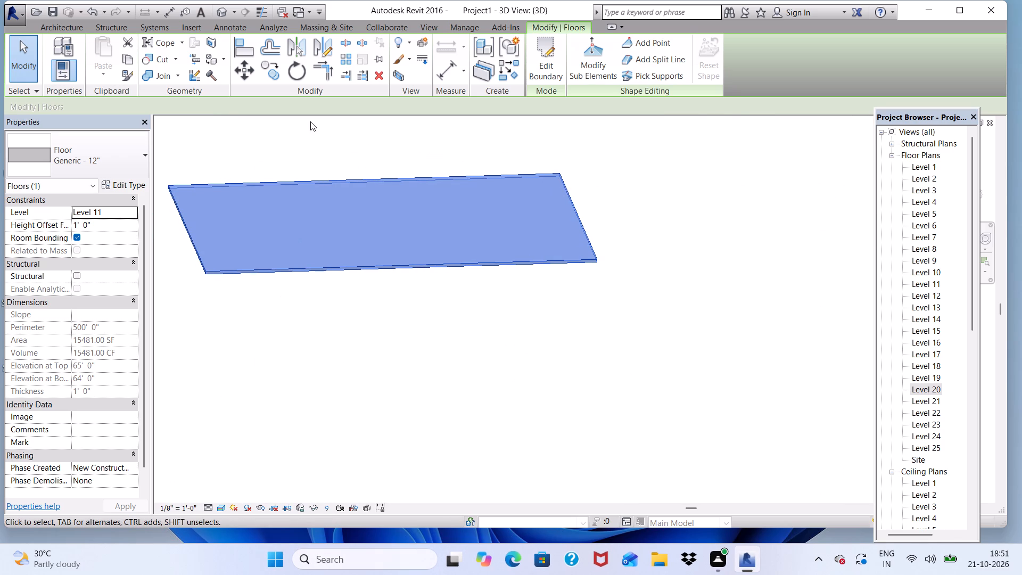
key("Delete")
Examine the building and its stacked projecting slabs from several angles in 3D.
scroll(438, 484, "down", 7)
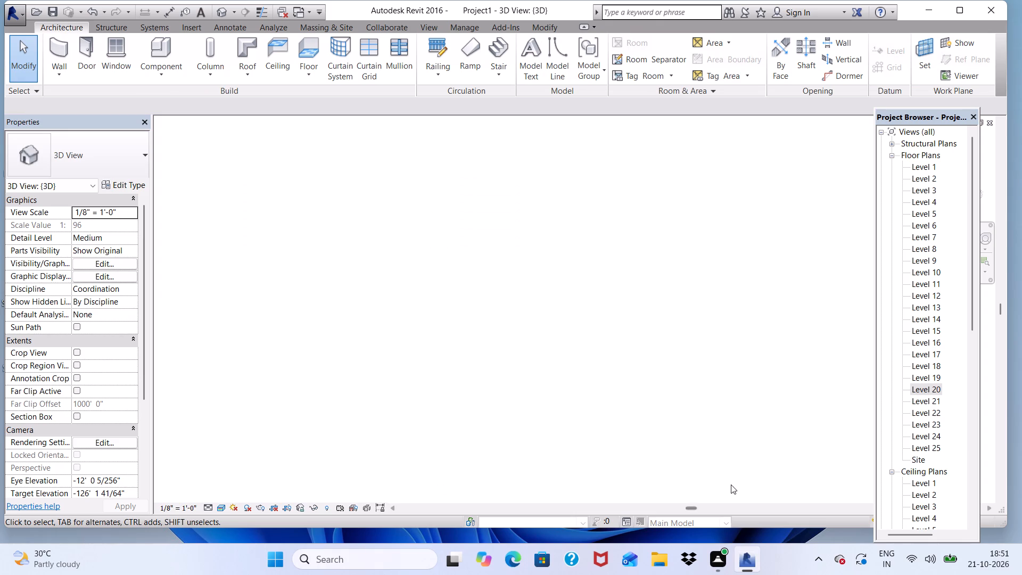
scroll(710, 493, "down", 5)
scroll(608, 505, "down", 6)
scroll(424, 466, "up", 5)
scroll(431, 364, "down", 6)
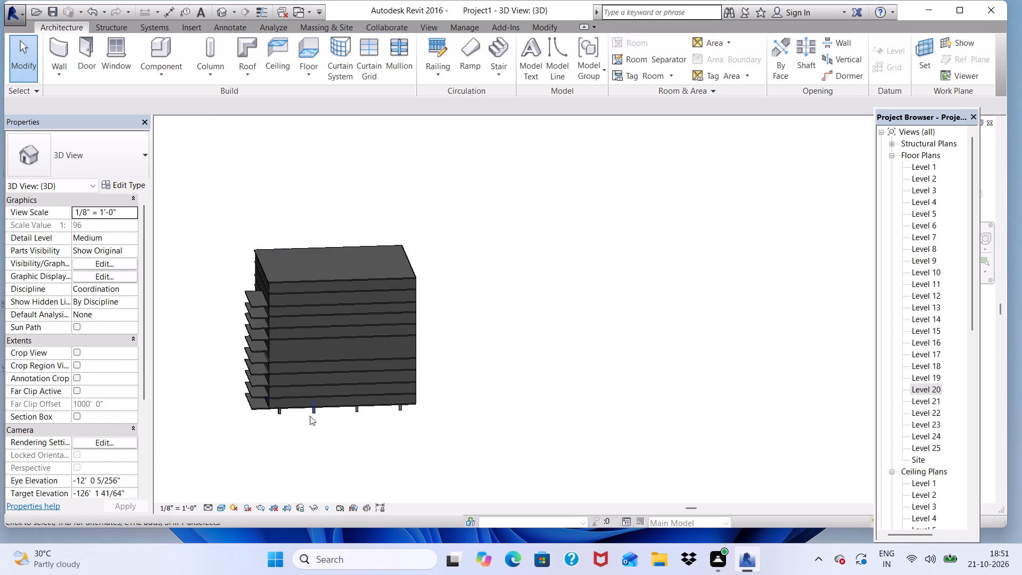
scroll(249, 344, "up", 5)
scroll(220, 350, "down", 1)
middle_click_drag(211, 360, 234, 368, "shift")
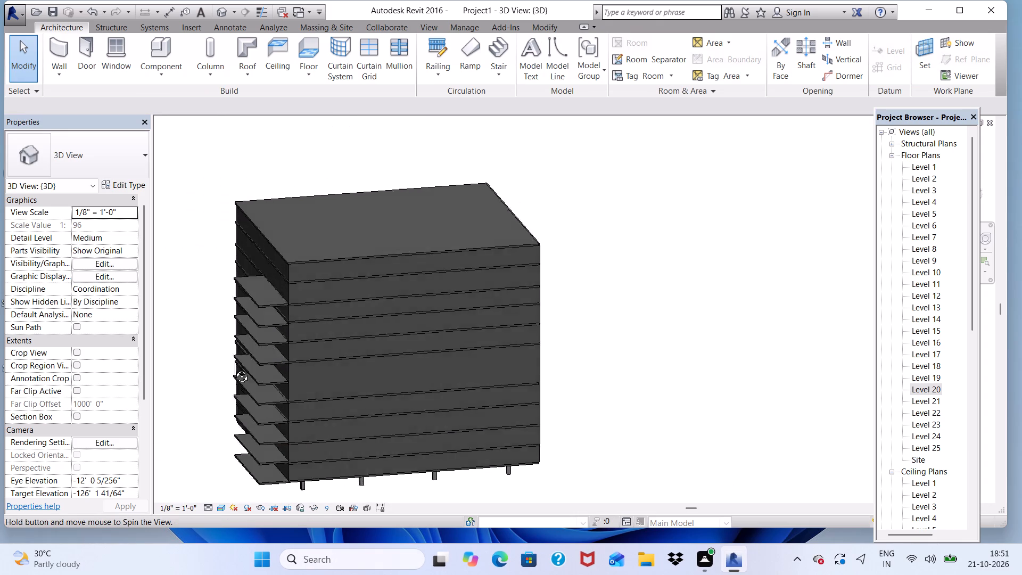
middle_click_drag(234, 368, 337, 377, "shift")
scroll(356, 393, "up", 5)
scroll(252, 351, "down", 4)
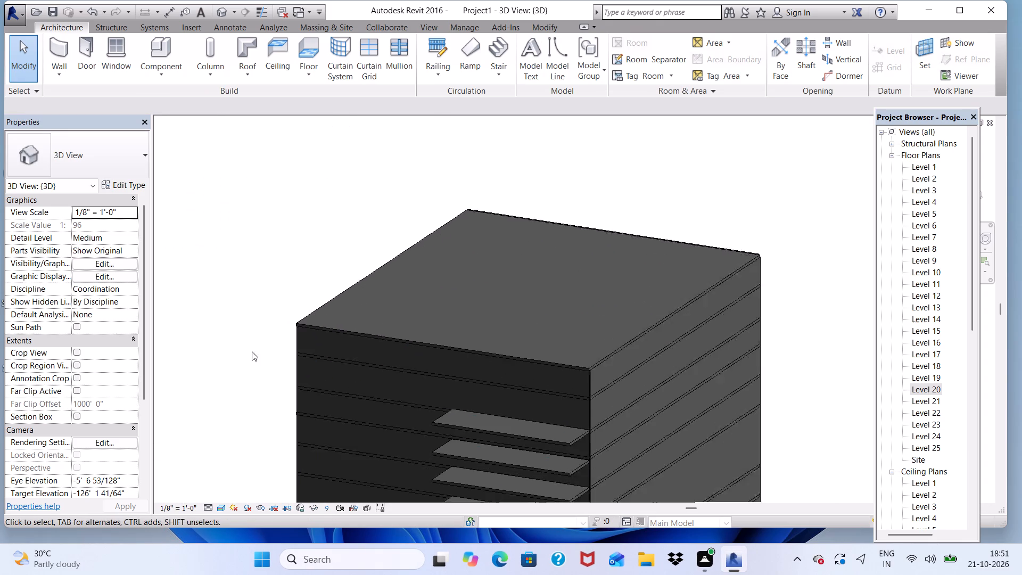
scroll(252, 351, "down", 1)
scroll(267, 397, "up", 1, "shift")
middle_click_drag(267, 397, 326, 415, "shift")
scroll(502, 310, "down", 4)
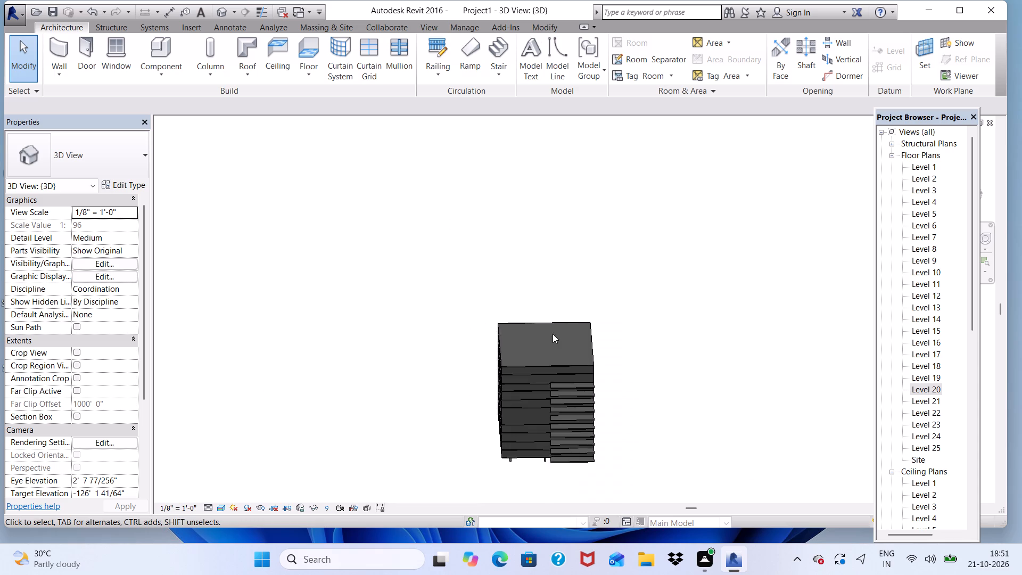
scroll(553, 334, "down", 3)
scroll(535, 392, "up", 4)
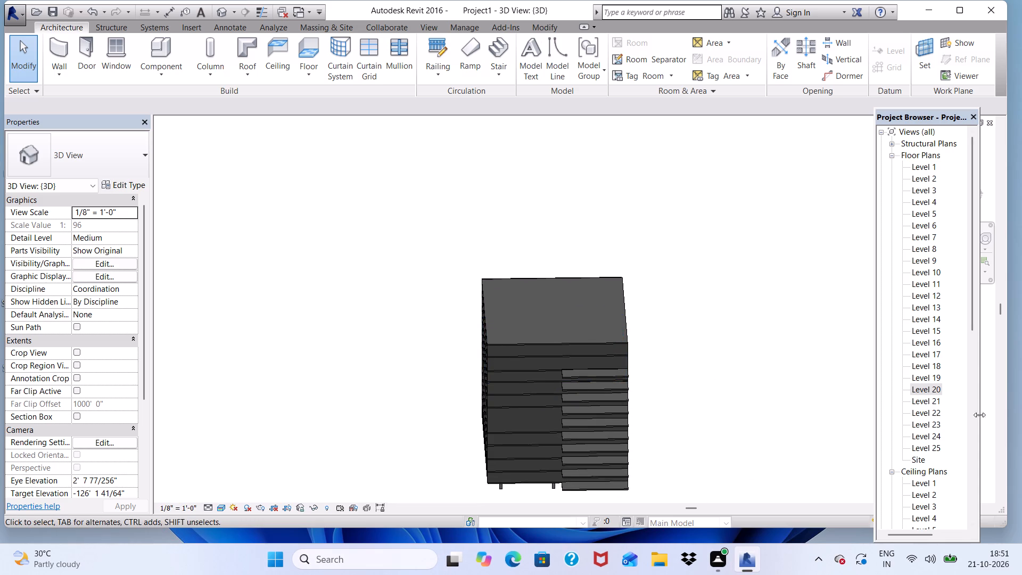
scroll(977, 400, "up", 2)
On Level 22, create a Generic - 12" rectangular floor, about 53' by 16'-3", from the building's outer wall over the underlying slab outline.
double_click(938, 414)
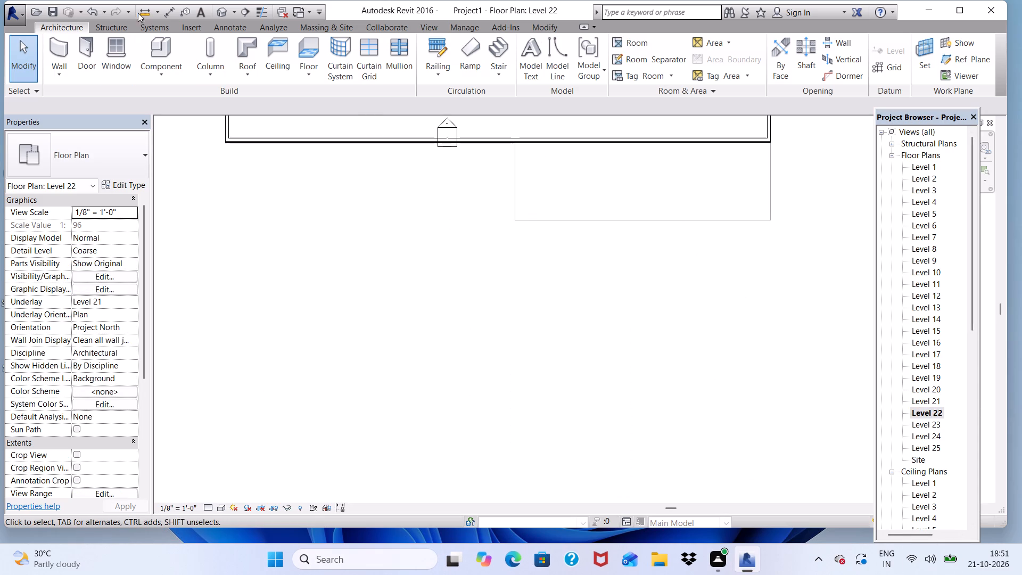
left_click(304, 40)
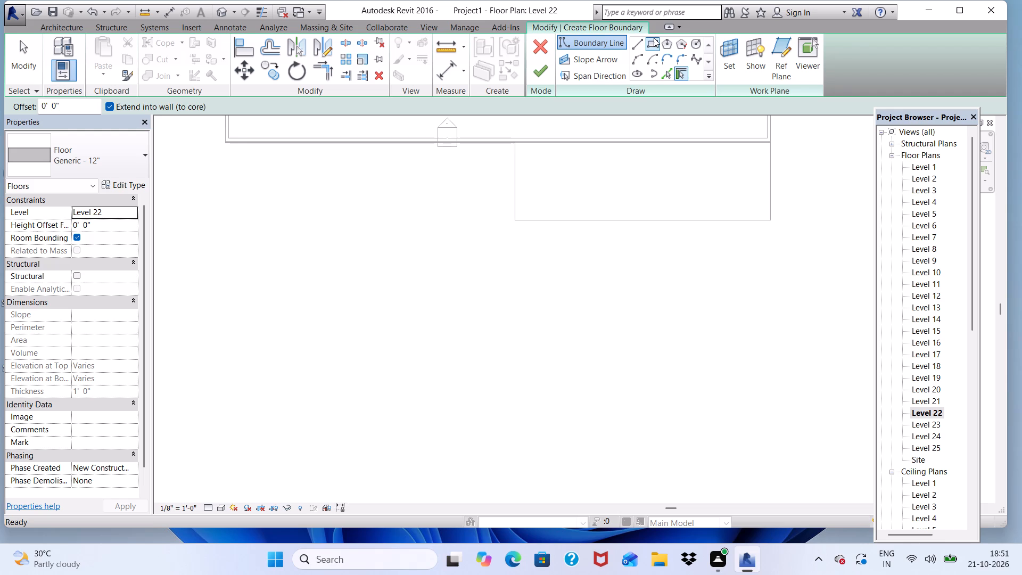
left_click(655, 38)
scroll(508, 139, "up", 14)
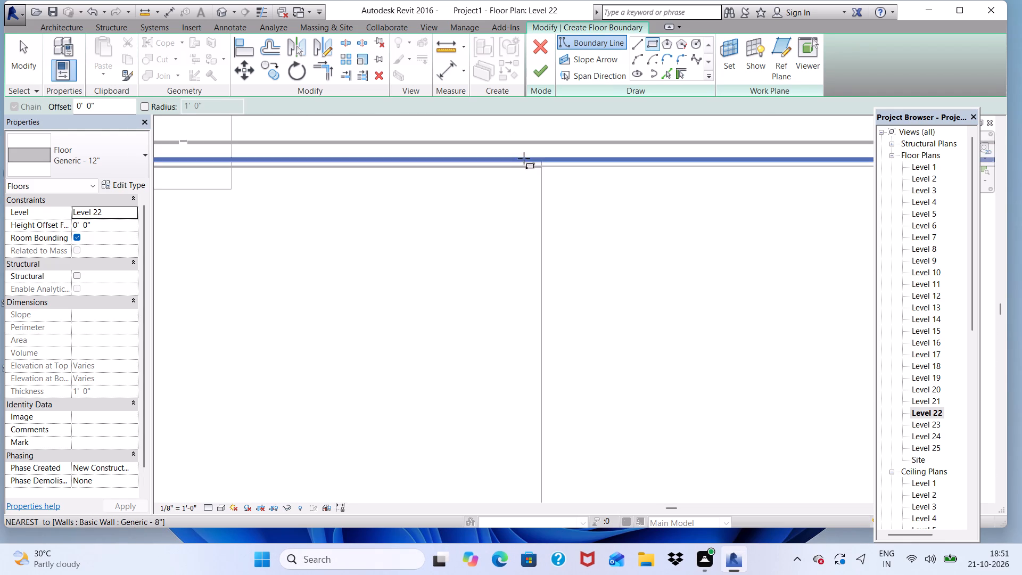
scroll(524, 158, "up", 6)
scroll(550, 145, "down", 1)
scroll(561, 152, "up", 4)
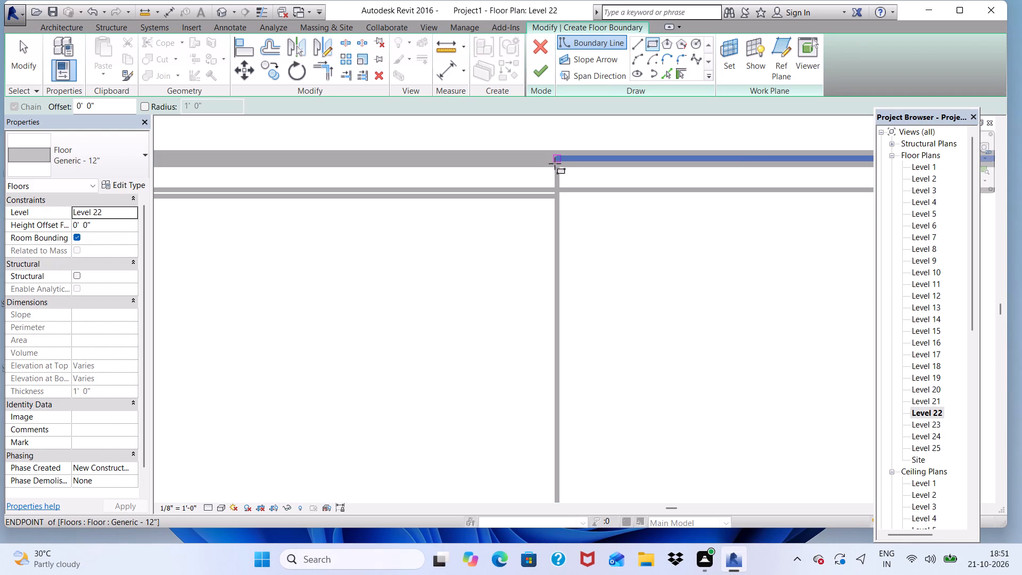
double_click(555, 164)
scroll(538, 194, "down", 5)
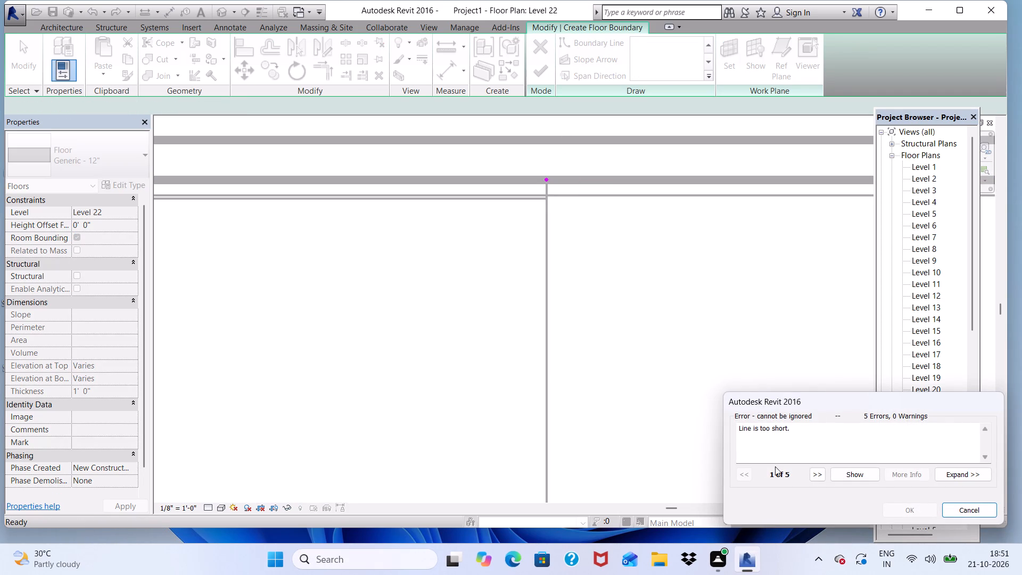
left_click(986, 511)
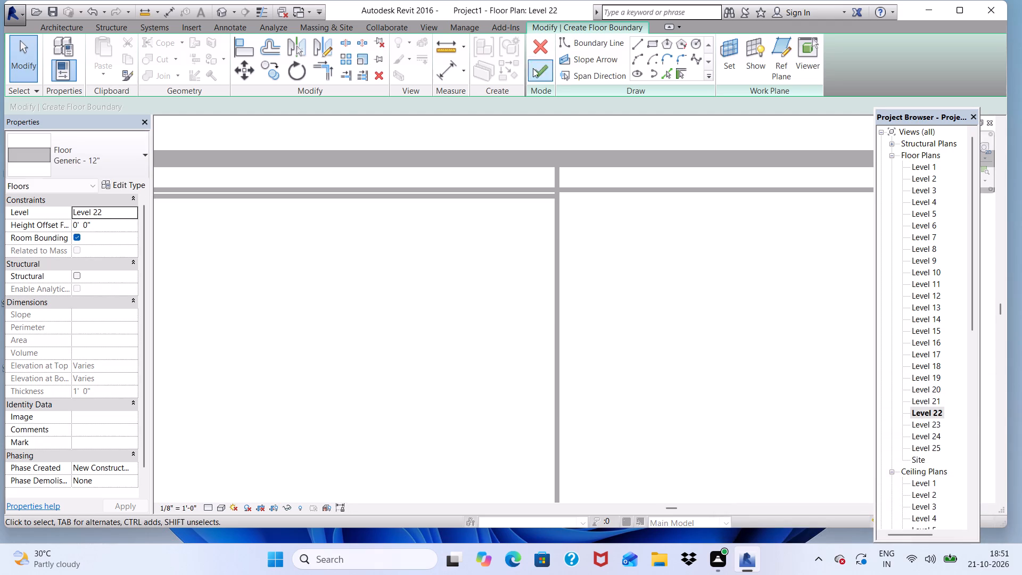
left_click(658, 42)
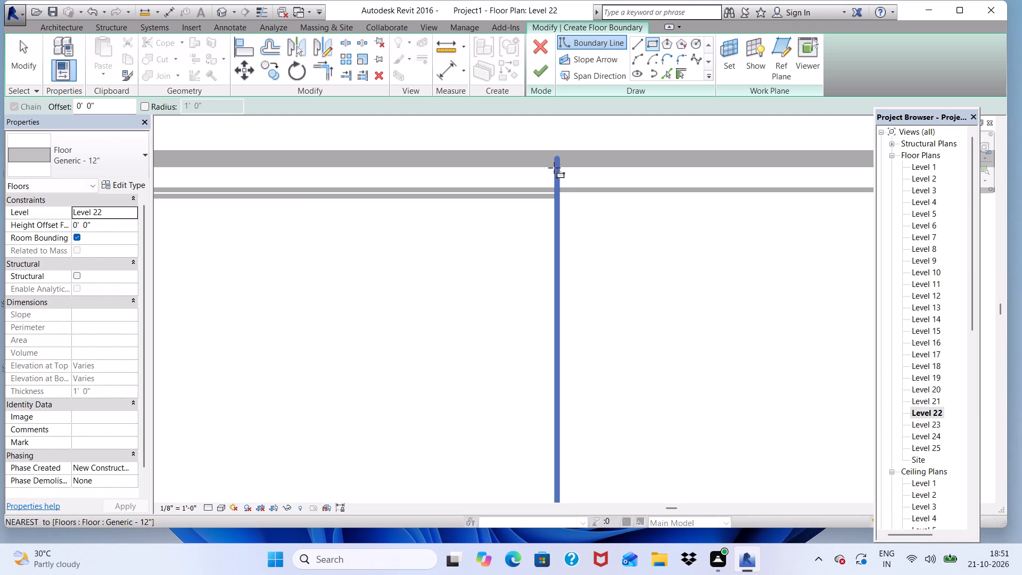
left_click(556, 166)
scroll(562, 231, "down", 2)
scroll(603, 149, "down", 5)
scroll(545, 143, "down", 6)
scroll(470, 121, "down", 12)
scroll(460, 174, "down", 3)
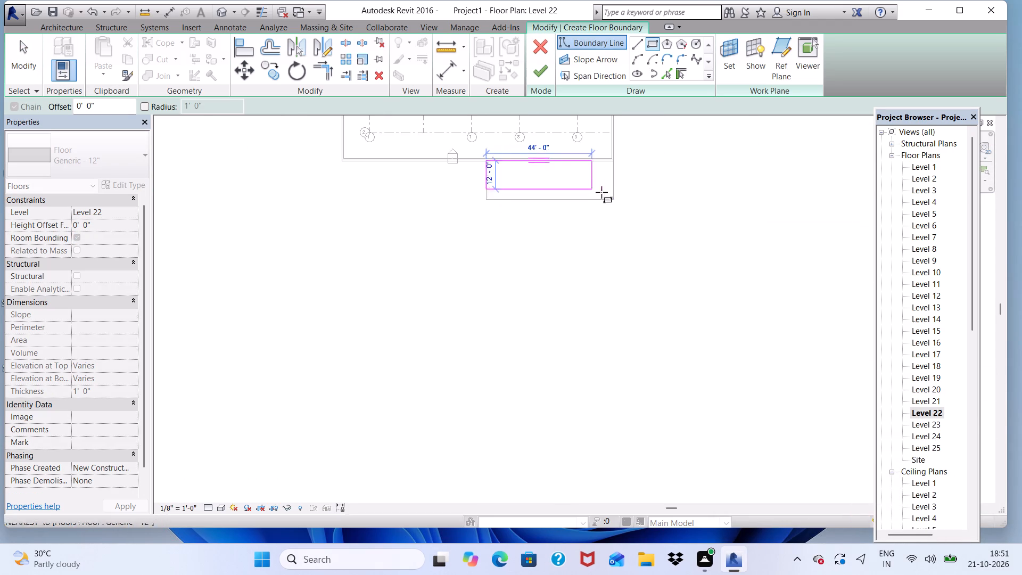
scroll(601, 192, "up", 11)
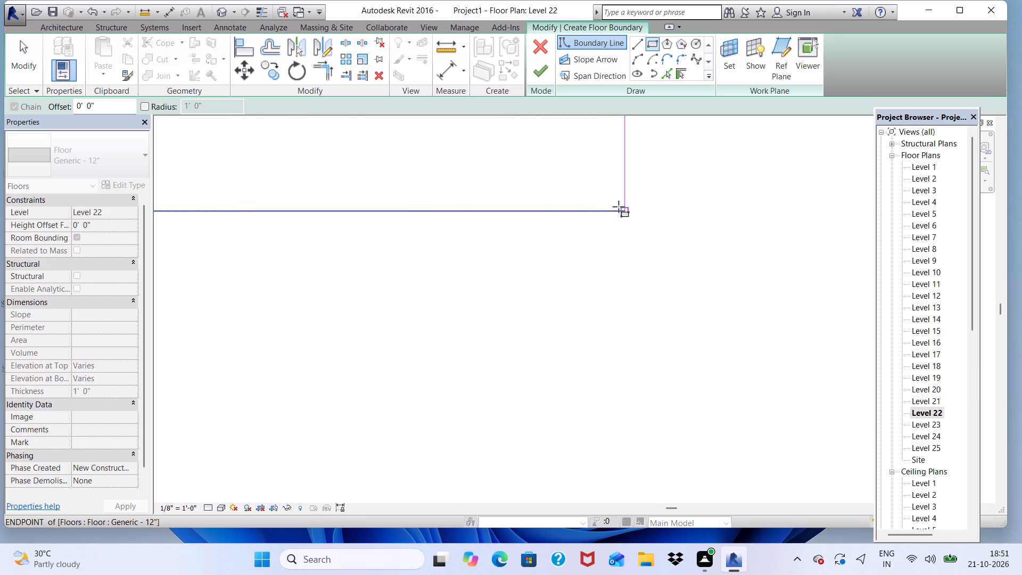
left_click(626, 208)
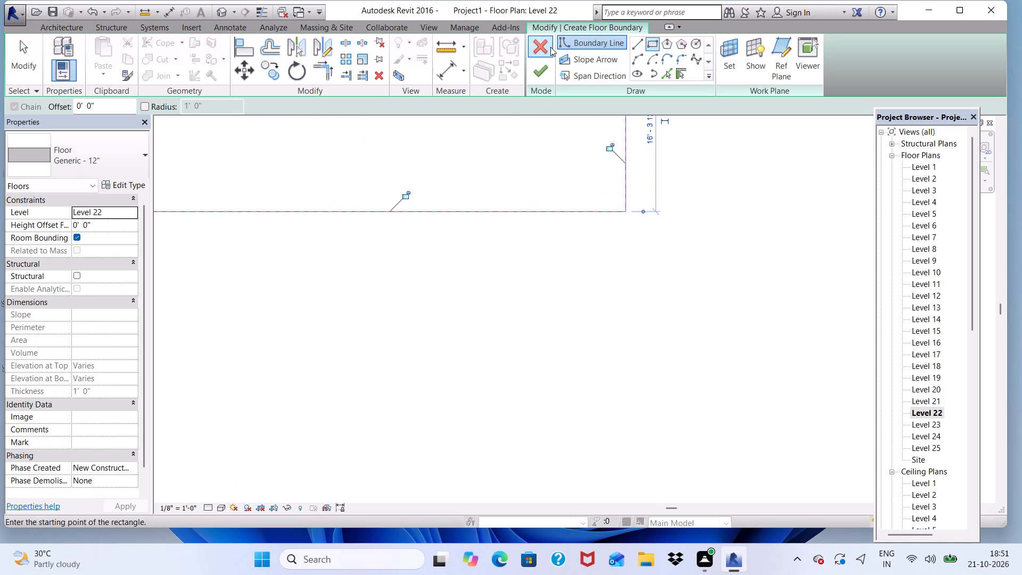
left_click(543, 68)
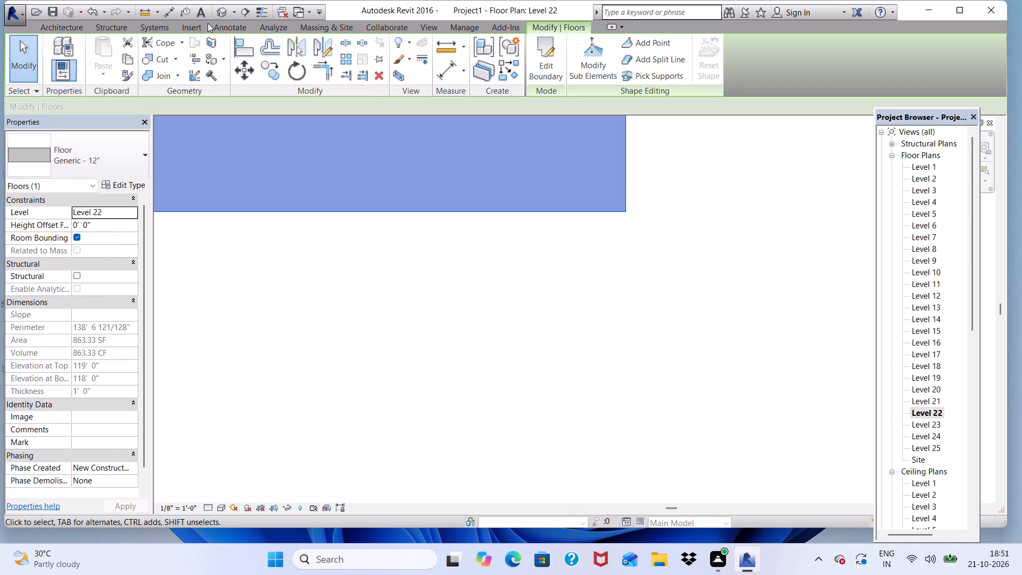
Examine the building and its stacked projecting slabs up to Level 22 in 3D, from above, below and both sides.
left_click(219, 9)
scroll(401, 222, "down", 3)
scroll(484, 303, "up", 4)
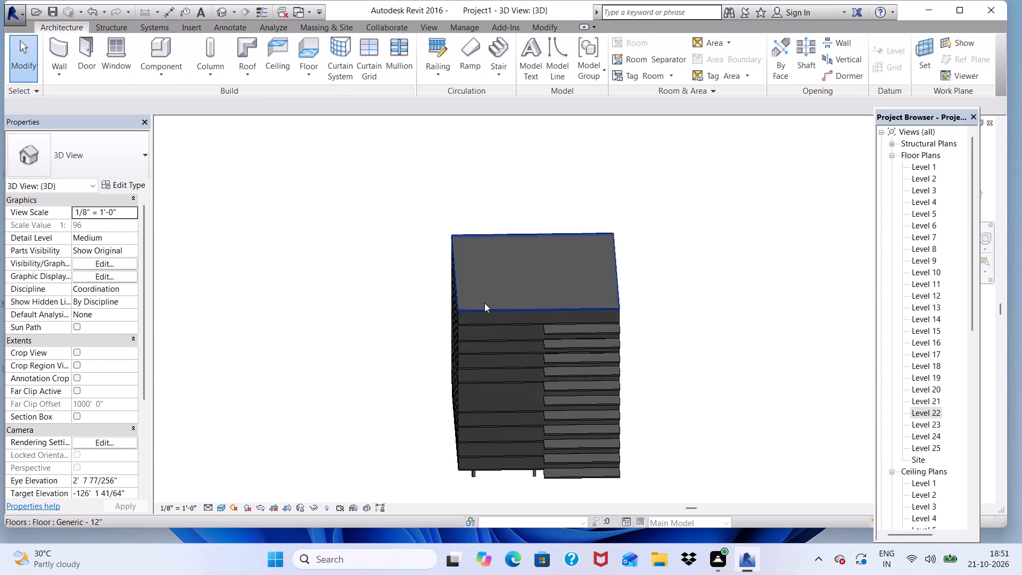
scroll(514, 315, "up", 8)
scroll(596, 297, "down", 4)
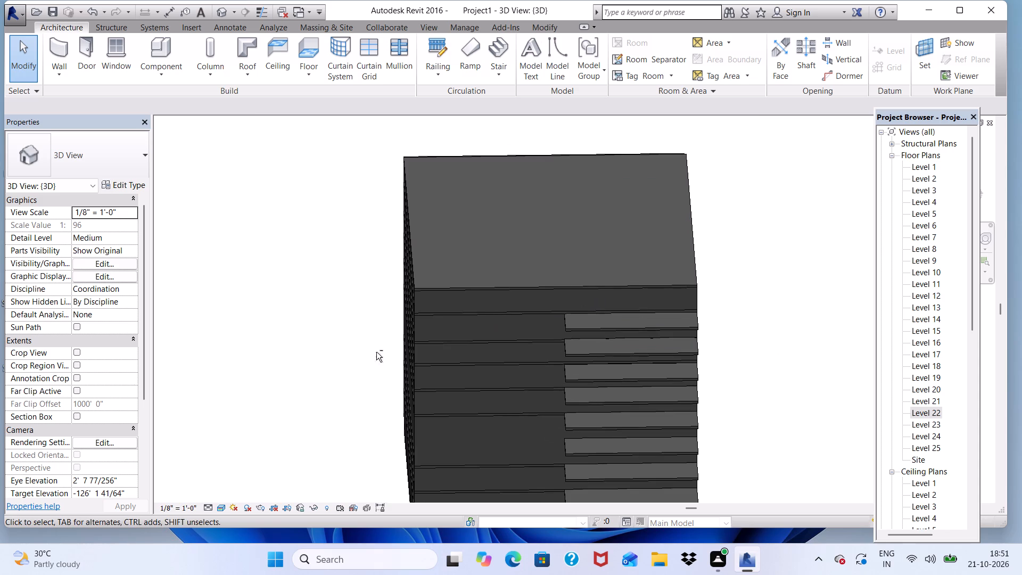
scroll(376, 359, "up", 2, "shift")
middle_click_drag(376, 359, 342, 340, "shift")
scroll(376, 359, "down", 1, "shift")
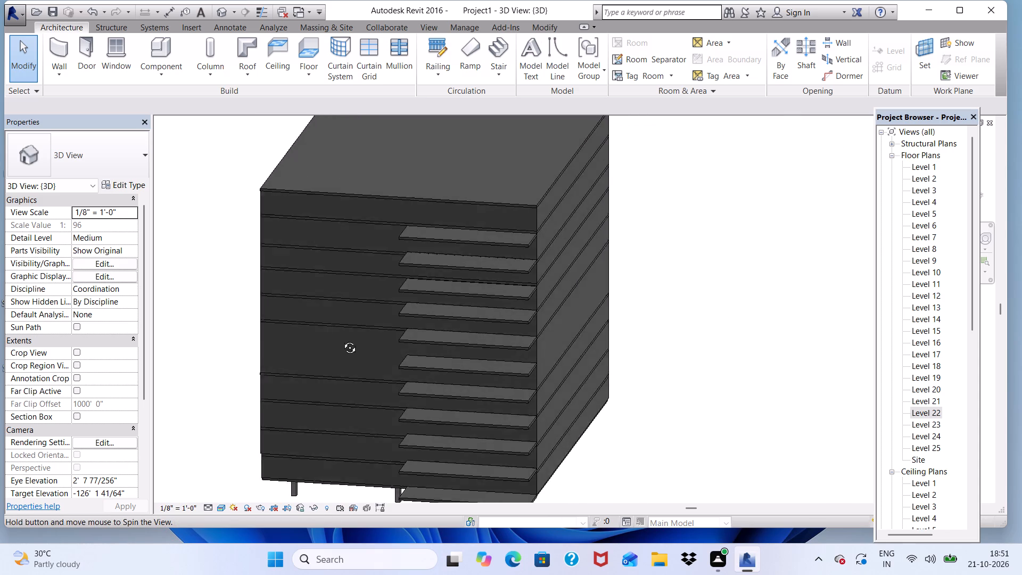
middle_click_drag(342, 340, 402, 369, "shift")
scroll(411, 364, "down", 1)
middle_click_drag(494, 369, 469, 361)
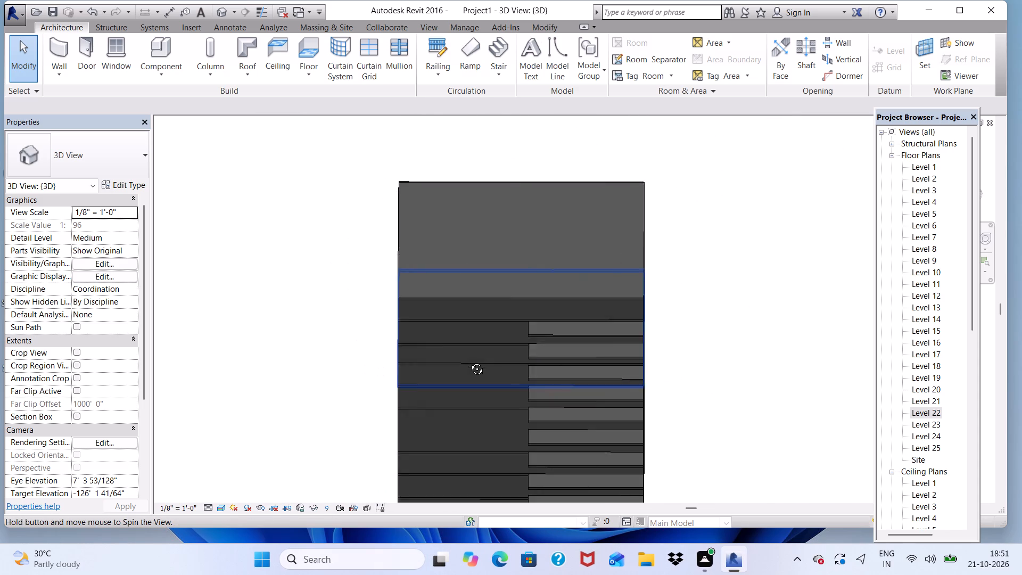
middle_click_drag(469, 361, 472, 286)
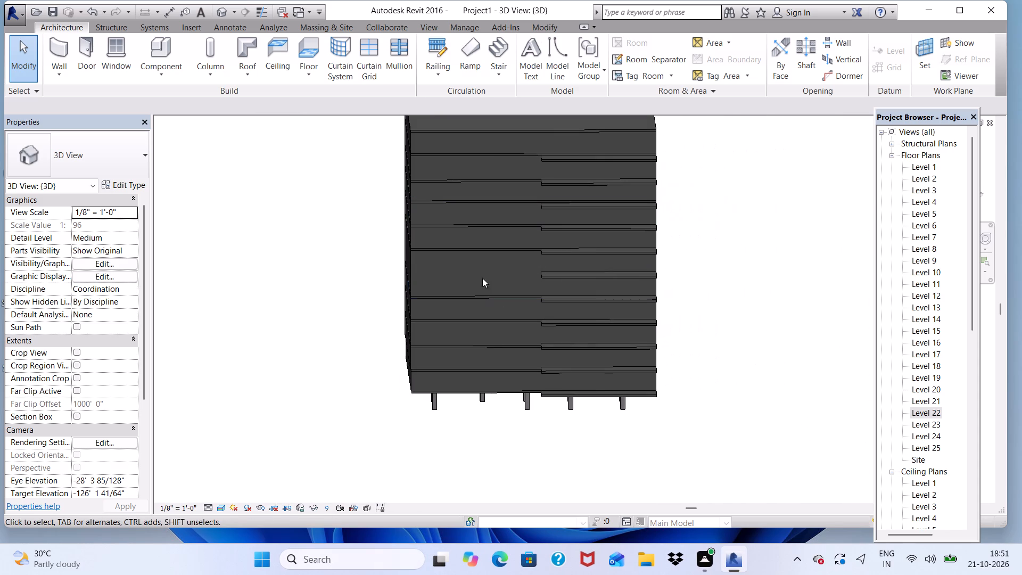
middle_click_drag(393, 303, 425, 351, "shift")
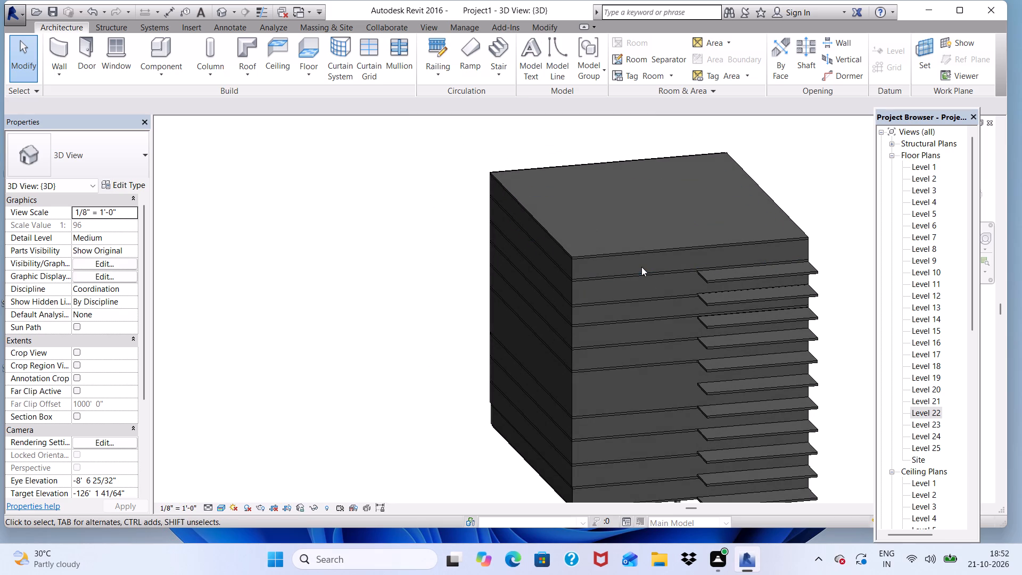
left_click(641, 267)
key("space")
scroll(719, 174, "up", 1)
scroll(704, 300, "up", 2)
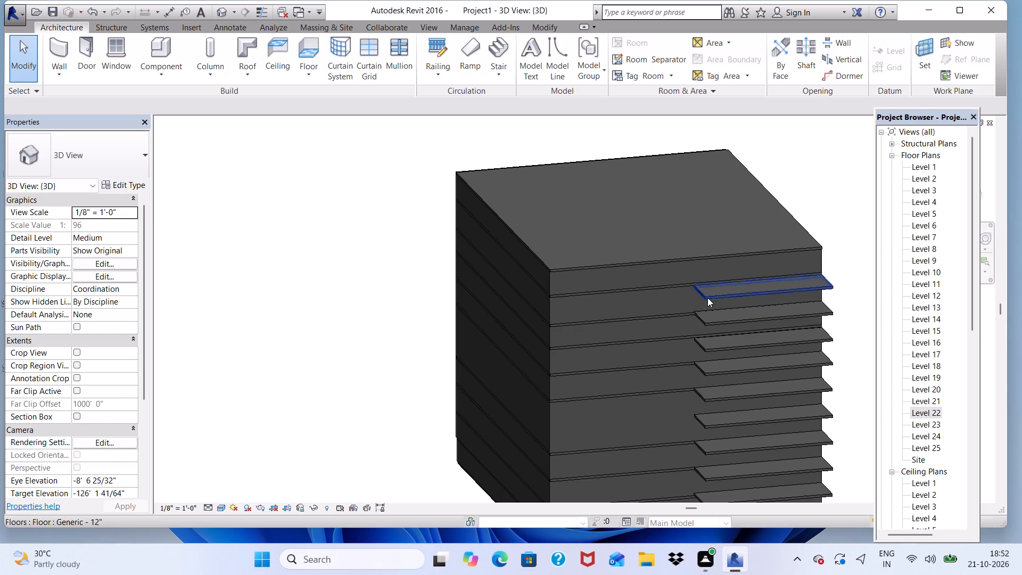
scroll(707, 298, "up", 4)
scroll(637, 270, "down", 6)
middle_click_drag(674, 344, 679, 351, "shift")
scroll(423, 272, "up", 3, "shift")
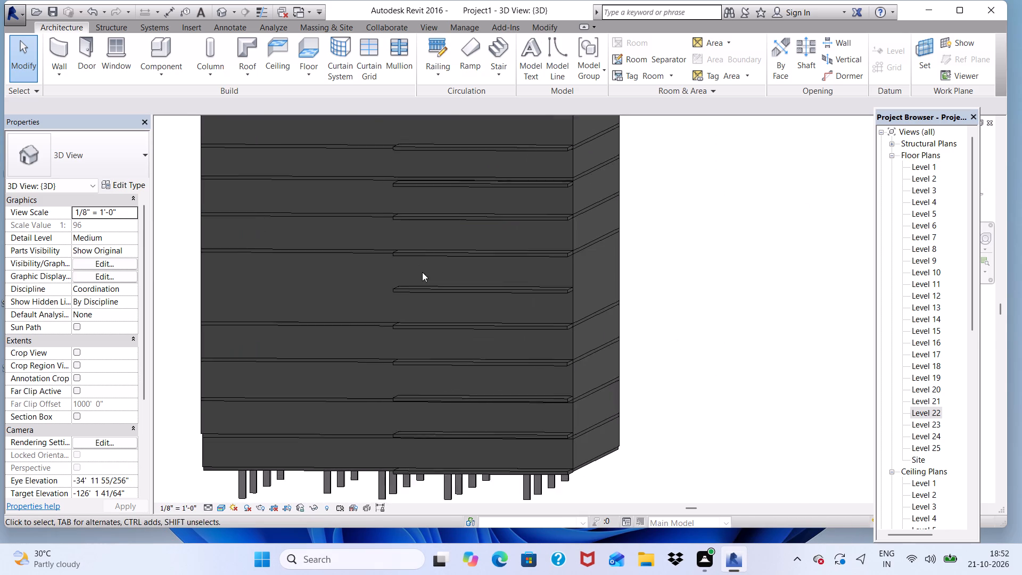
scroll(422, 272, "up", 1, "shift")
scroll(407, 296, "down", 1)
middle_click_drag(406, 298, 438, 323, "shift")
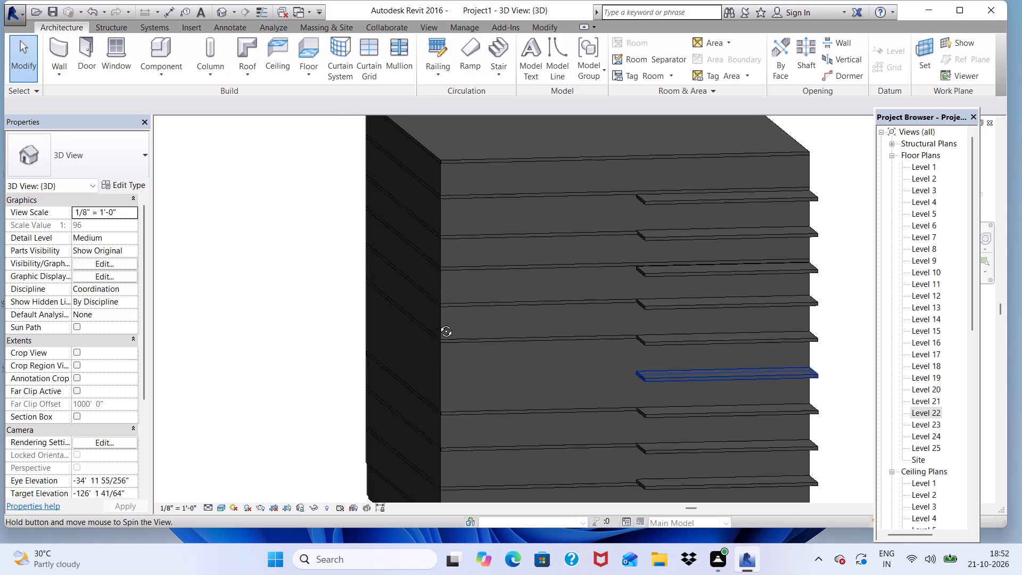
middle_click_drag(438, 323, 435, 330, "shift")
scroll(632, 227, "up", 5, "shift")
scroll(632, 224, "down", 4)
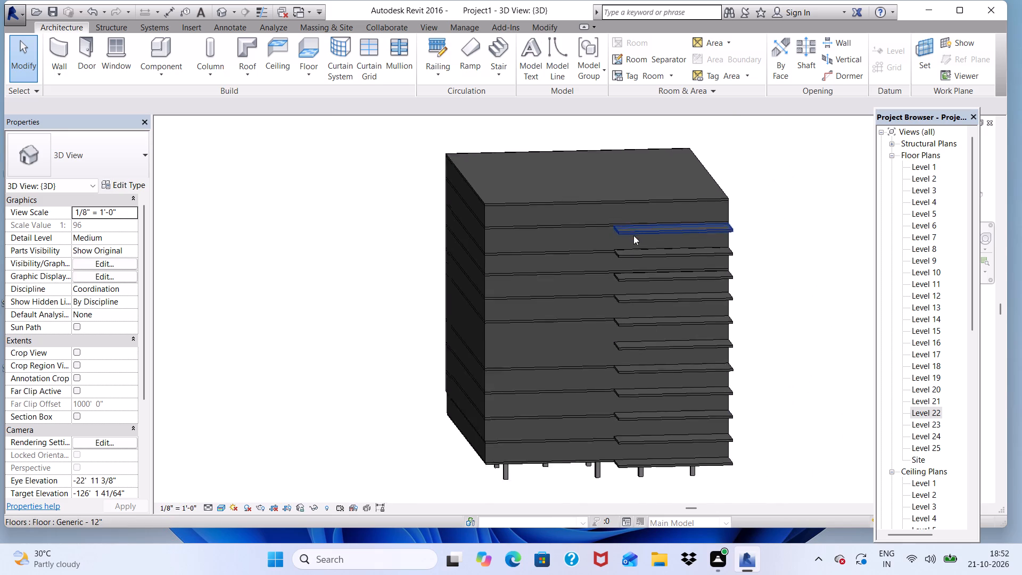
scroll(633, 235, "down", 1)
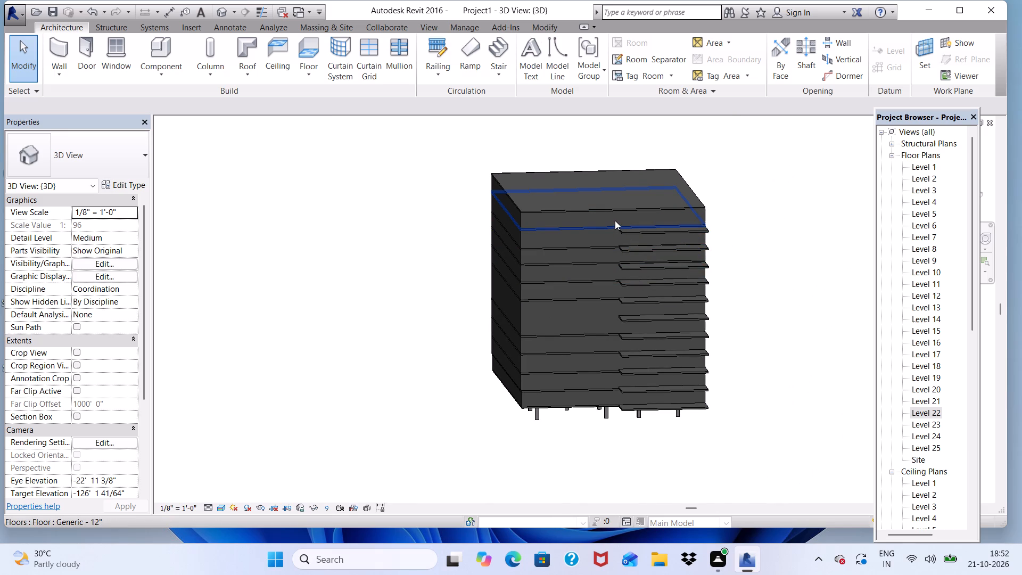
scroll(658, 180, "up", 5)
scroll(606, 147, "down", 3)
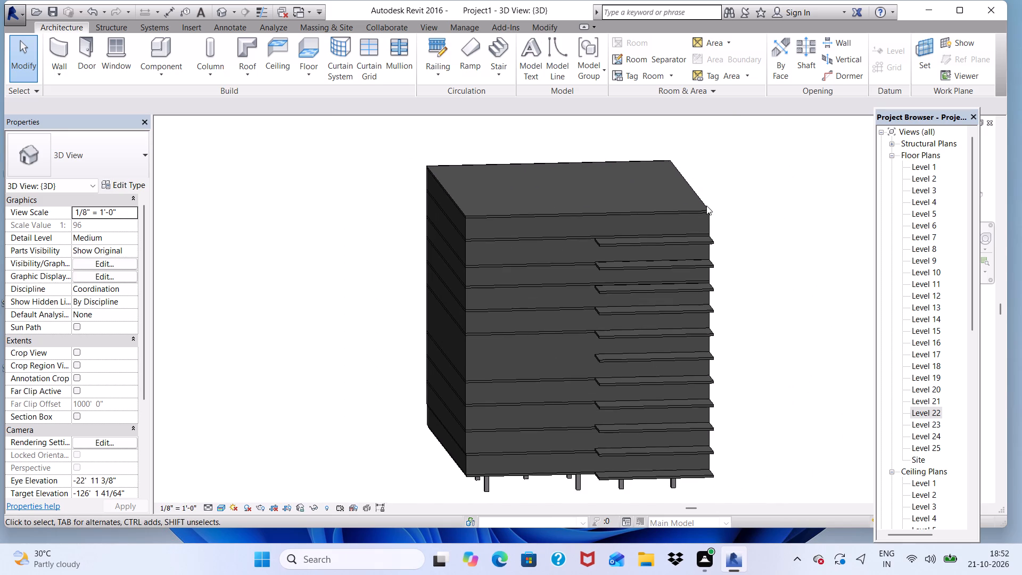
scroll(608, 242, "up", 4)
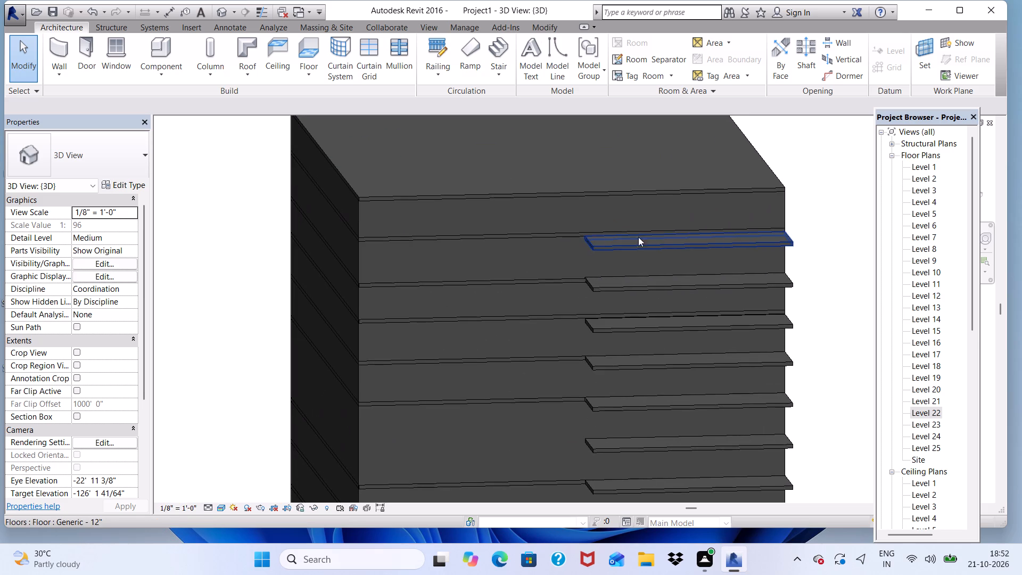
scroll(920, 245, "up", 3)
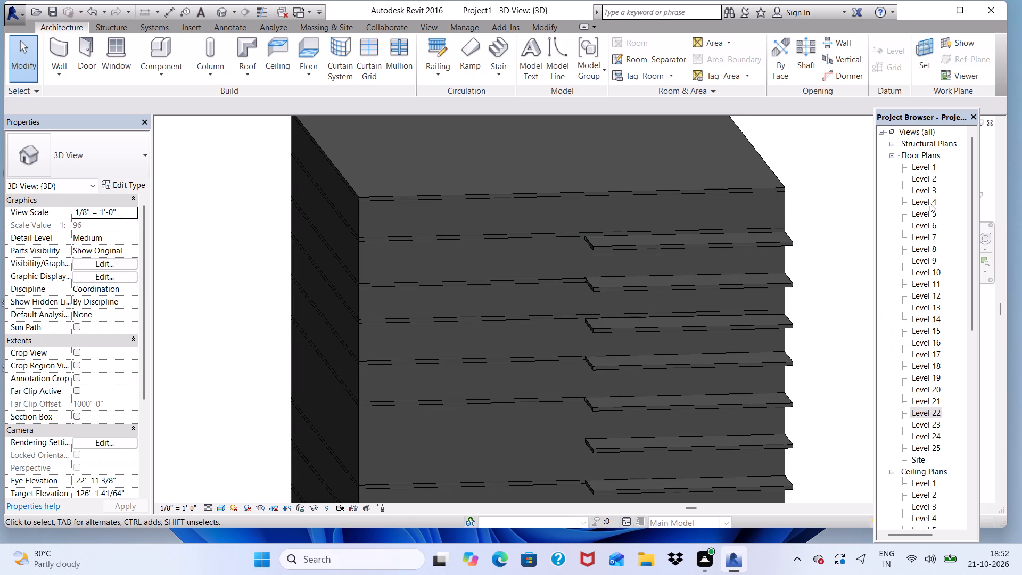
On the Level 4 floor plan, set up a new architectural wall of type Curtain Wall 1 with an unconnected height of 5'.
triple_click(930, 203)
scroll(713, 199, "down", 5)
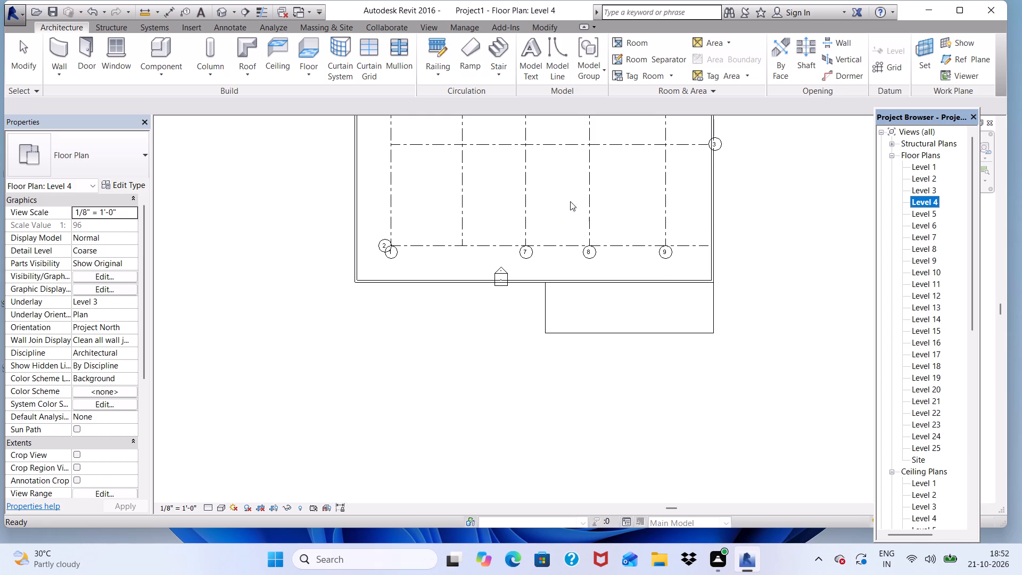
left_click(61, 42)
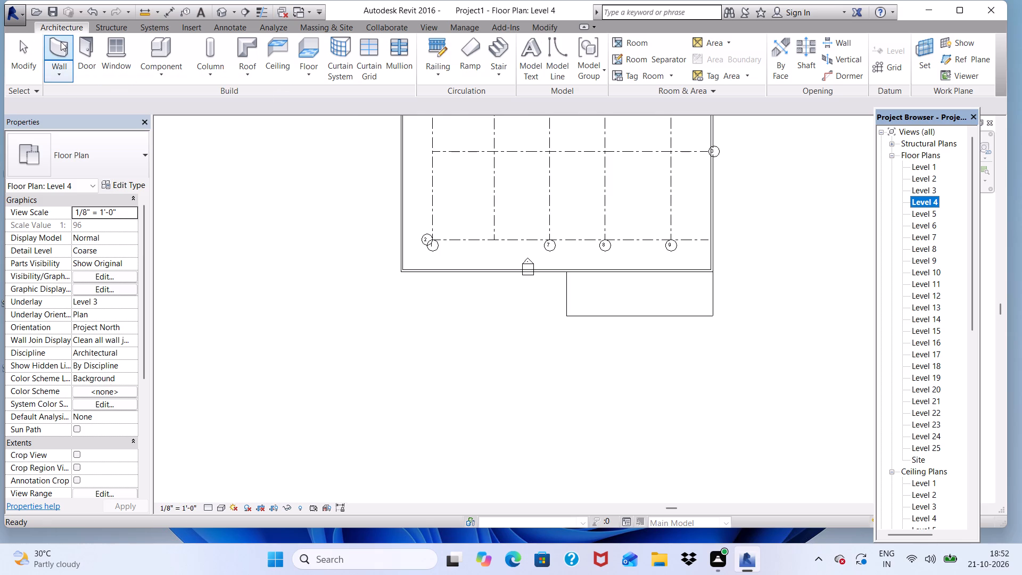
left_click(59, 71)
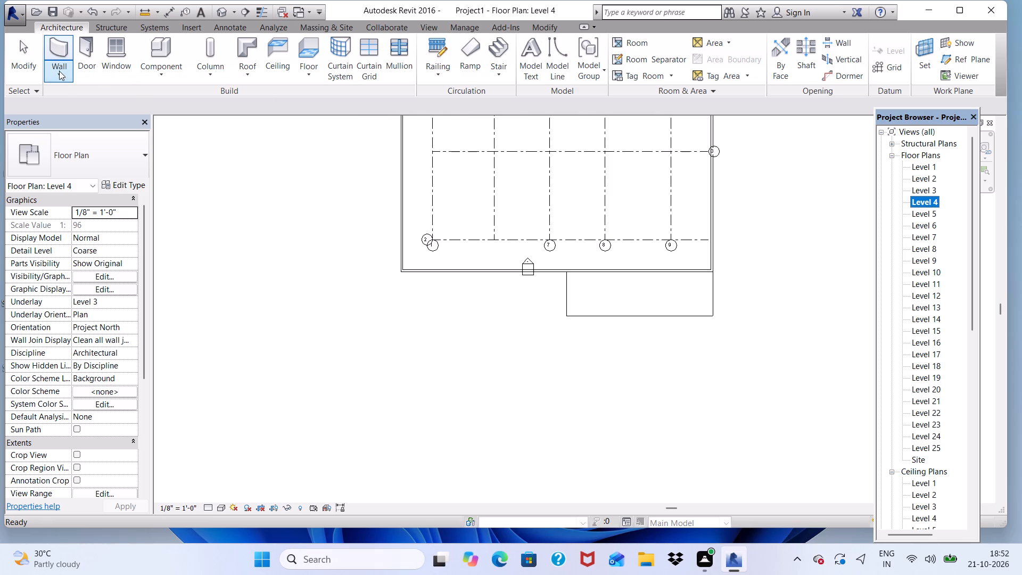
double_click(58, 72)
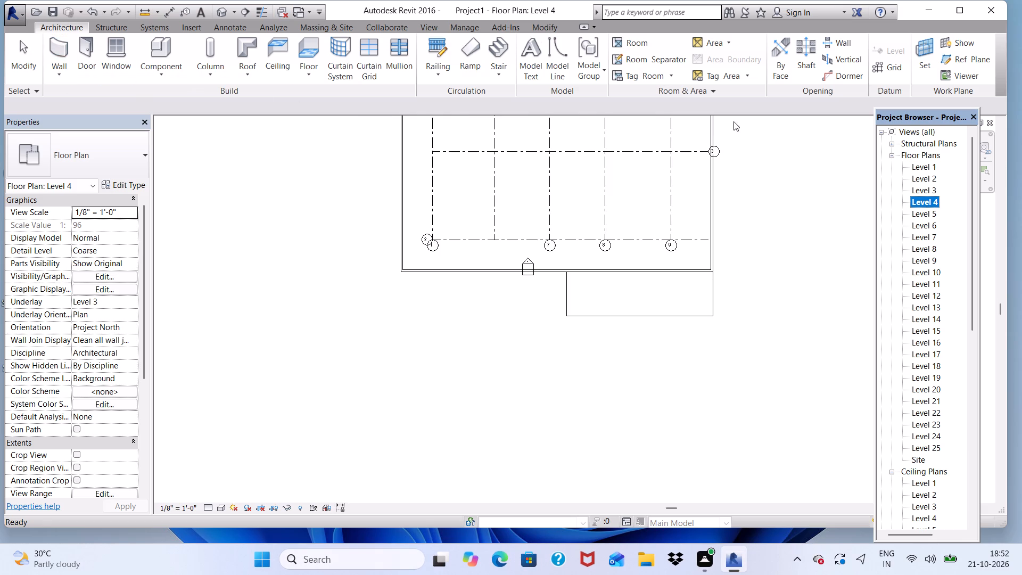
left_click(921, 201)
left_click(921, 201)
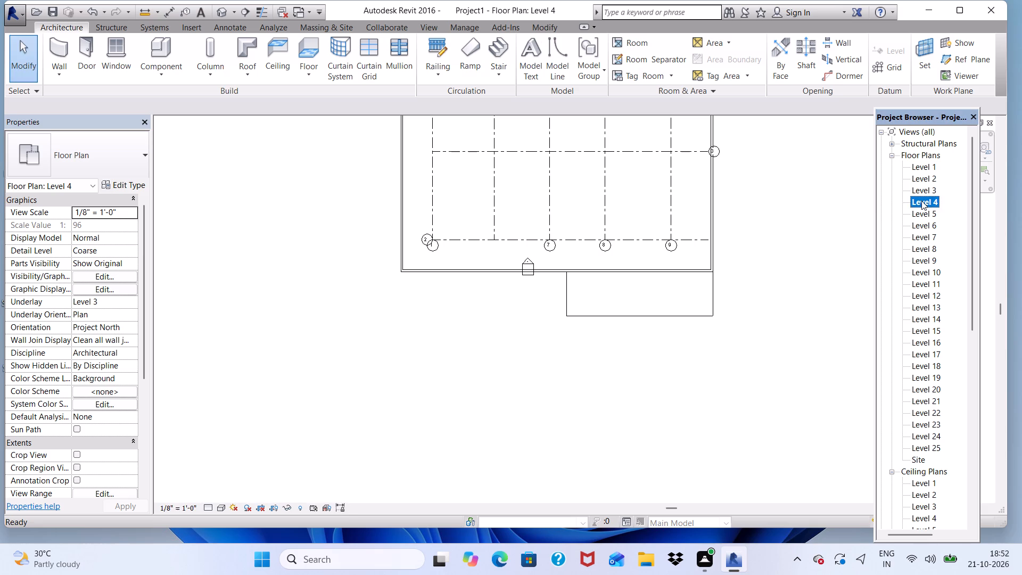
left_click(921, 201)
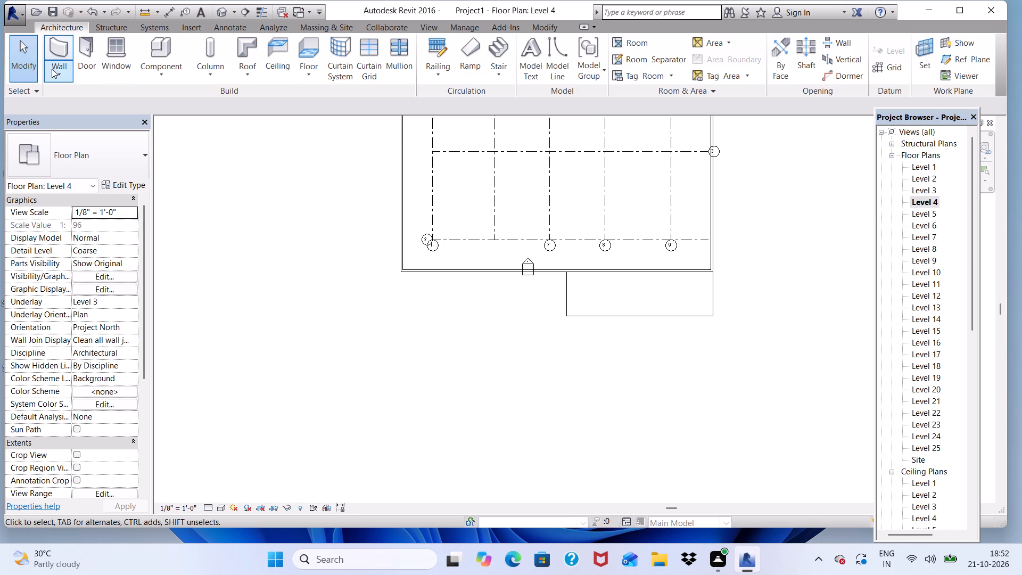
left_click(52, 69)
left_click(69, 98)
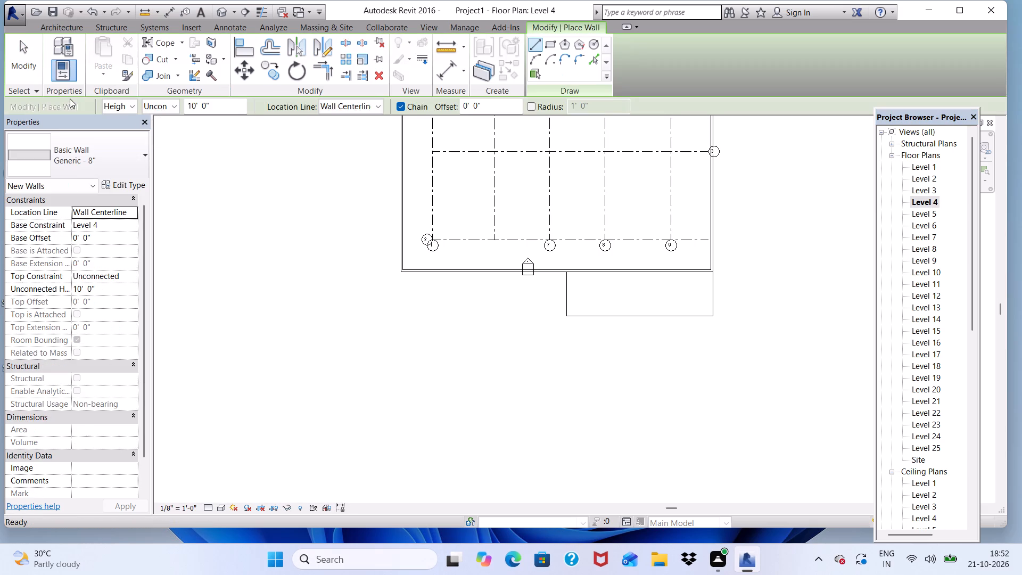
left_click(144, 154)
scroll(96, 242, "down", 13)
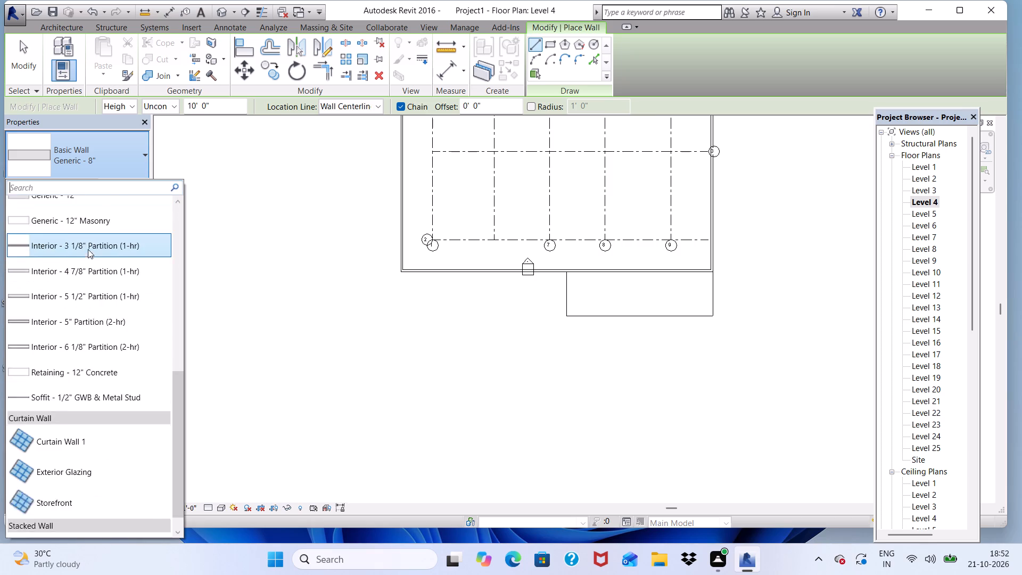
scroll(88, 247, "down", 4)
left_click(51, 418)
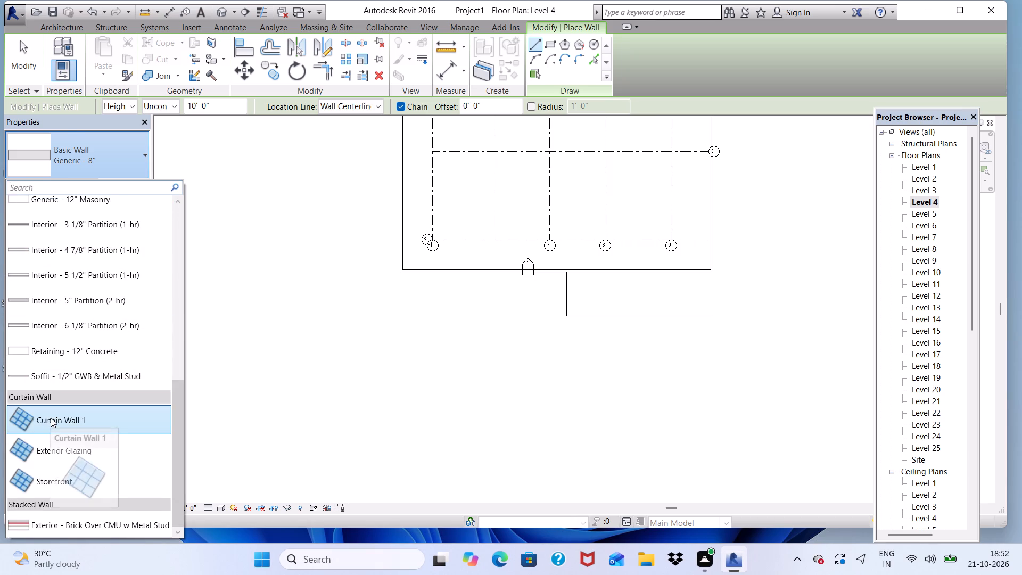
left_click(226, 102)
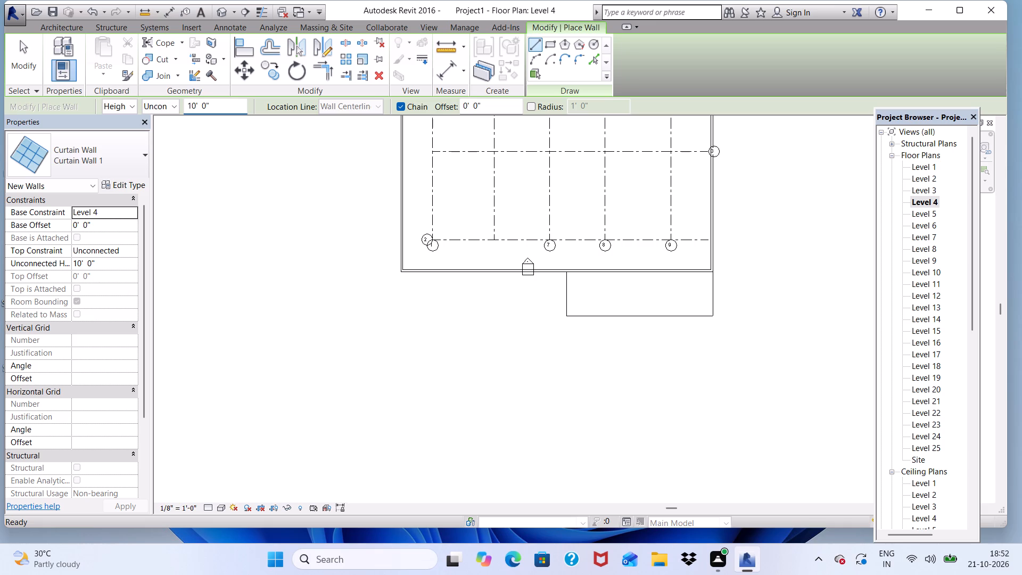
key("BackSpace")
key("BackSpace")
key("BackSpace")
key("BackSpace")
key("BackSpace")
key("BackSpace")
key("BackSpace")
key("BackSpace")
key("BackSpace")
key("BackSpace")
key("BackSpace")
key("BackSpace")
key("BackSpace")
key("BackSpace")
key("BackSpace")
key("BackSpace")
key("BackSpace")
type("5'")
key("Return")
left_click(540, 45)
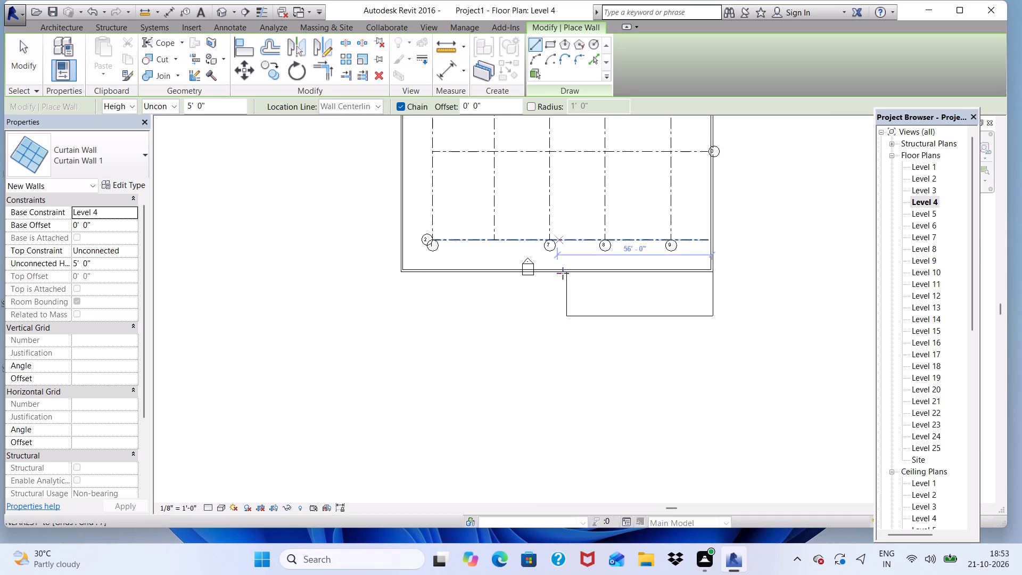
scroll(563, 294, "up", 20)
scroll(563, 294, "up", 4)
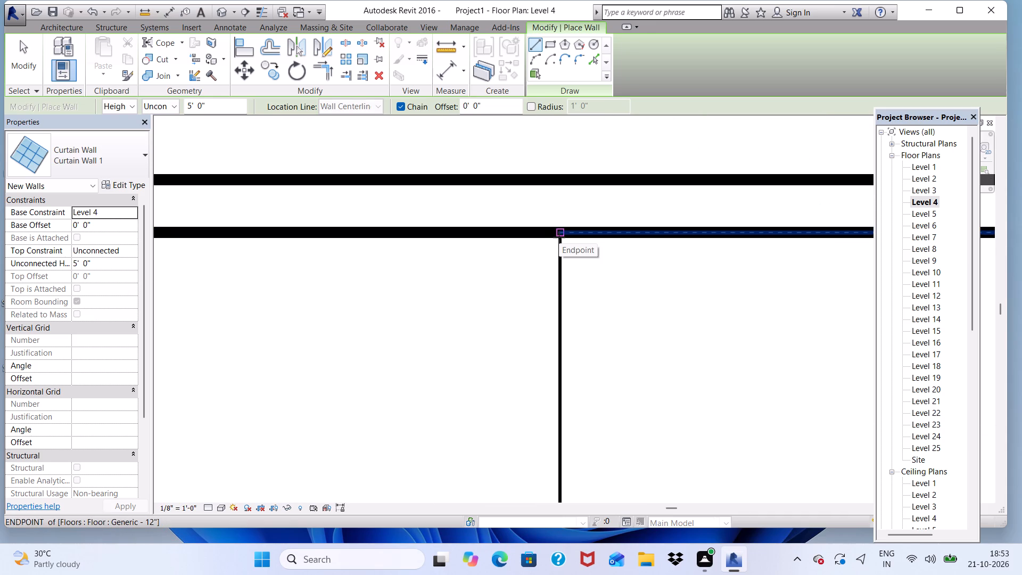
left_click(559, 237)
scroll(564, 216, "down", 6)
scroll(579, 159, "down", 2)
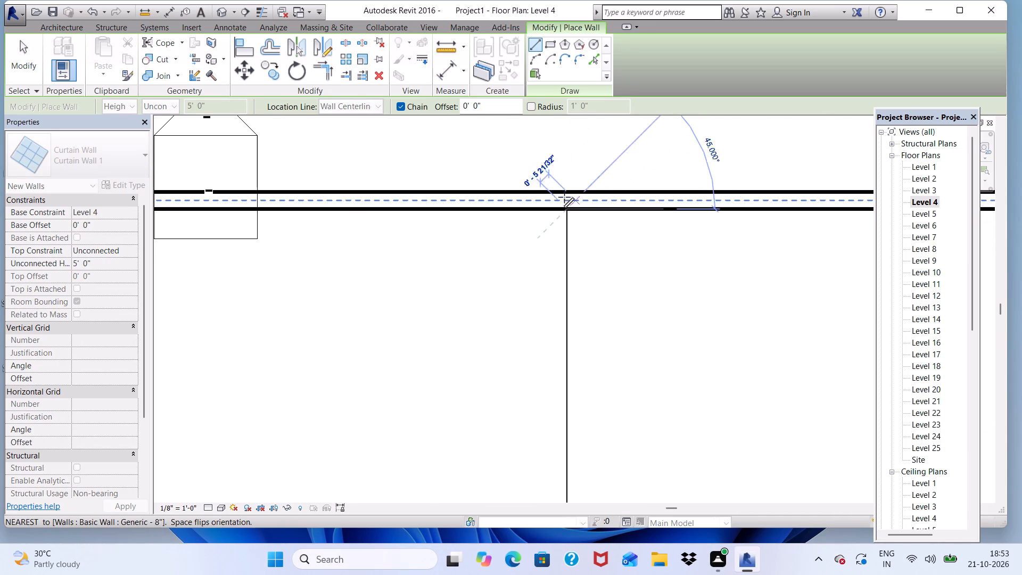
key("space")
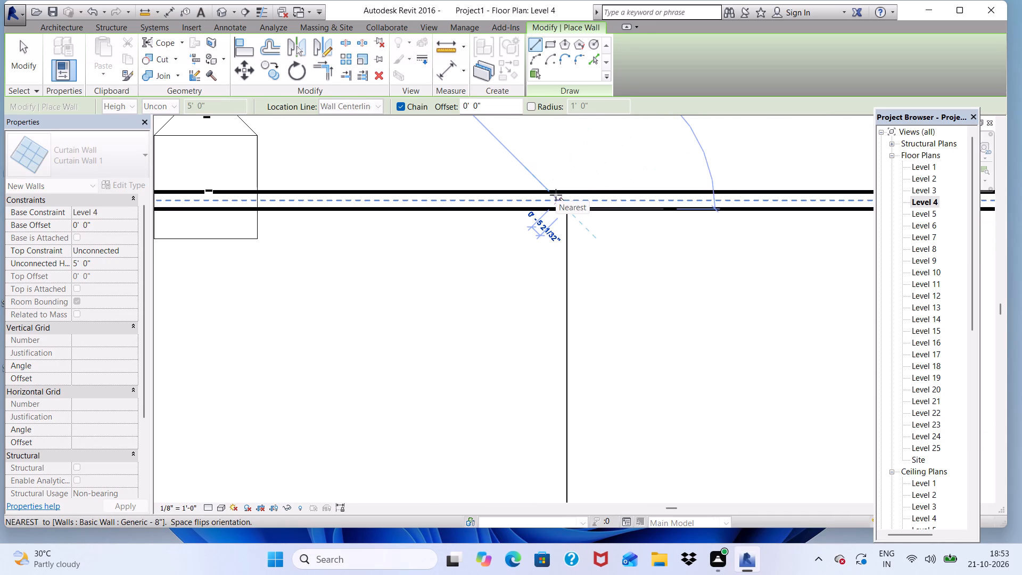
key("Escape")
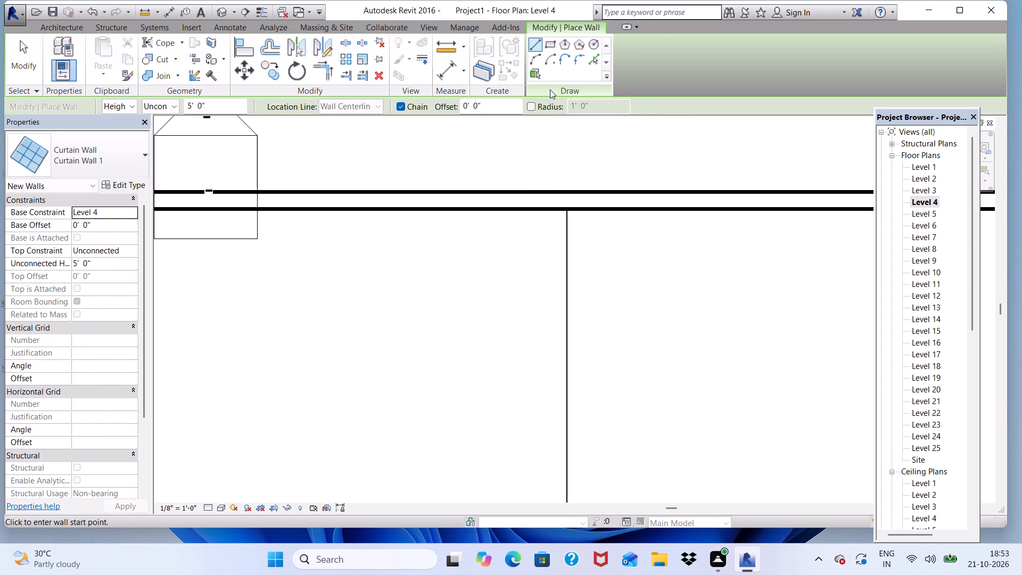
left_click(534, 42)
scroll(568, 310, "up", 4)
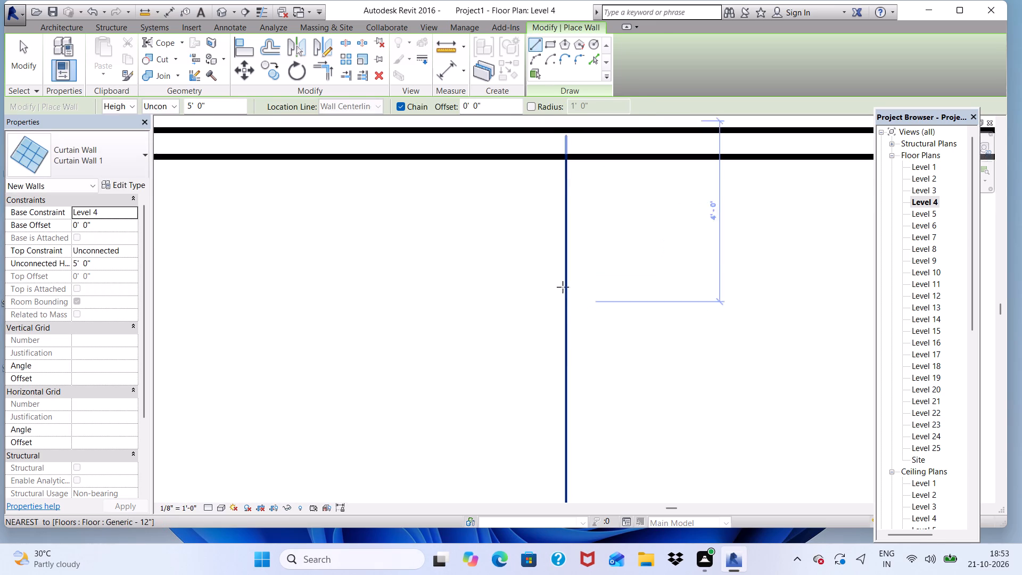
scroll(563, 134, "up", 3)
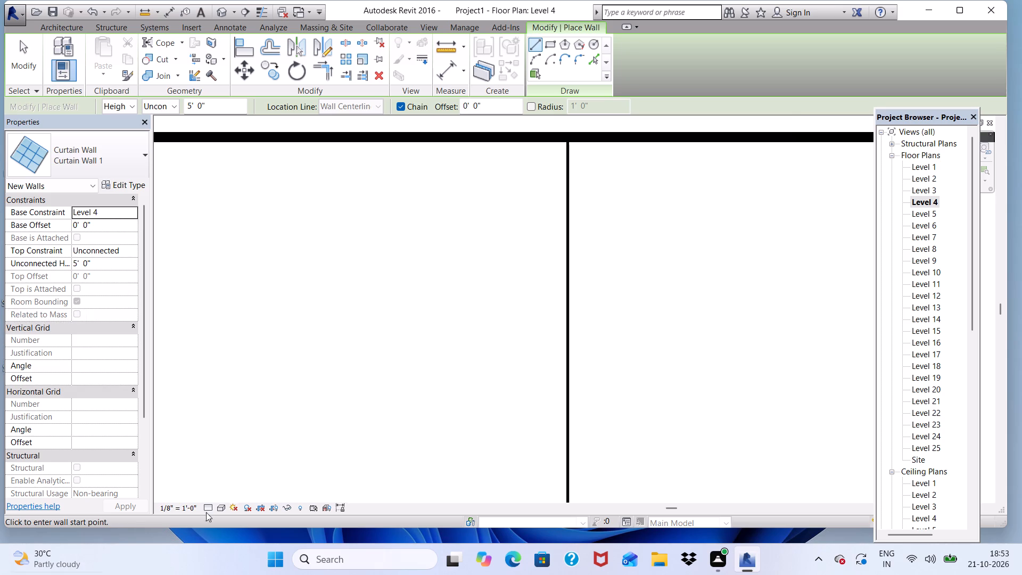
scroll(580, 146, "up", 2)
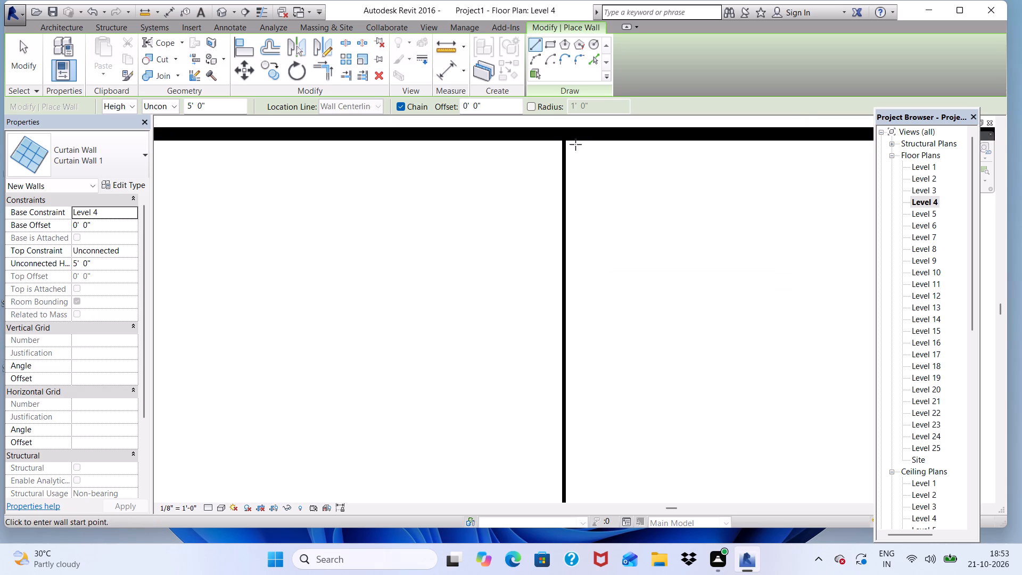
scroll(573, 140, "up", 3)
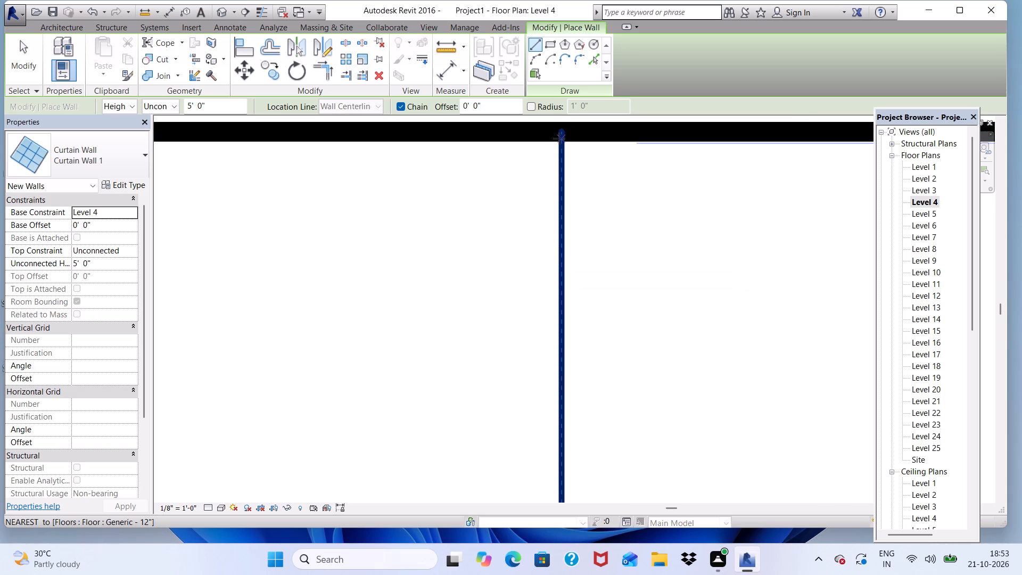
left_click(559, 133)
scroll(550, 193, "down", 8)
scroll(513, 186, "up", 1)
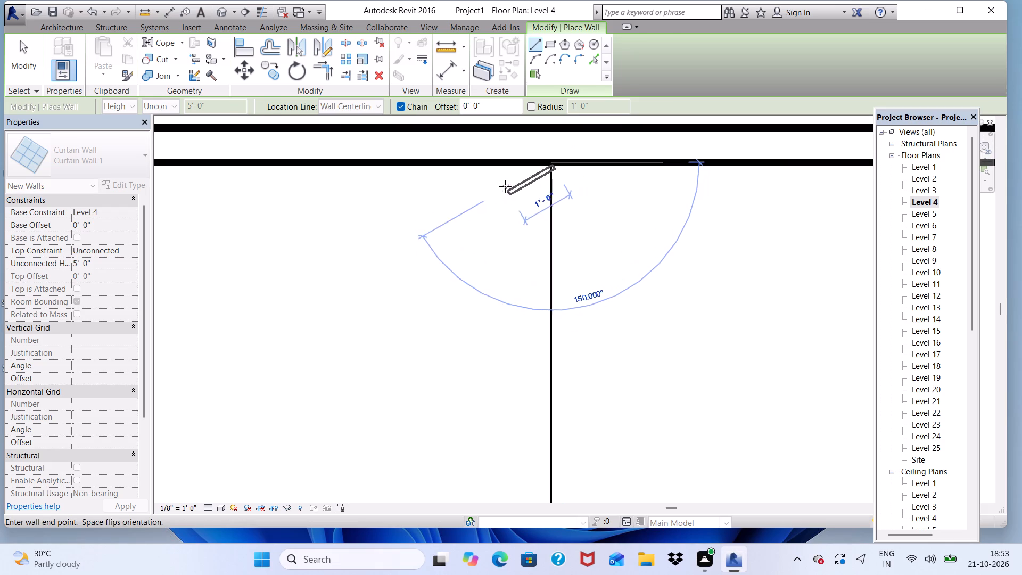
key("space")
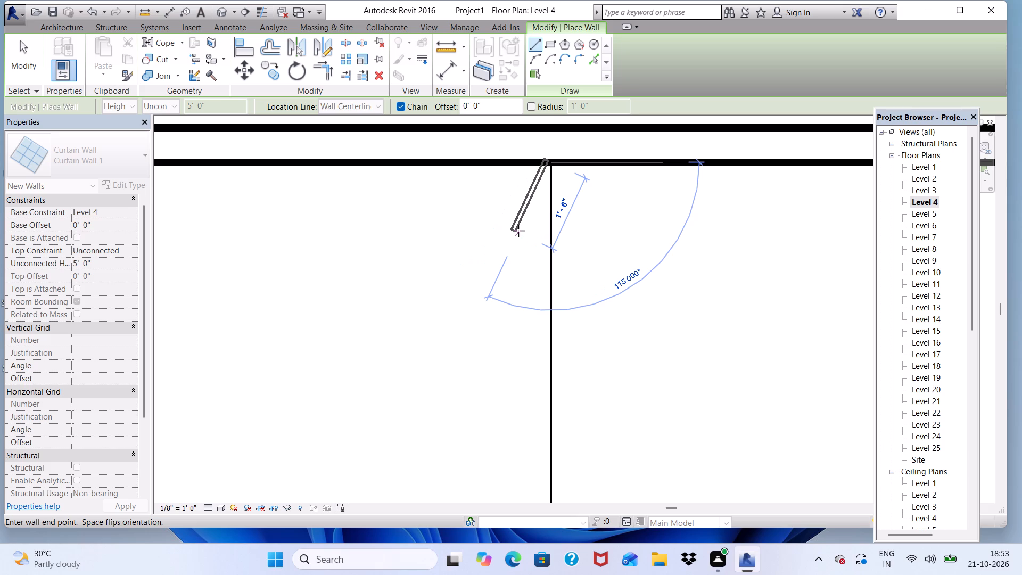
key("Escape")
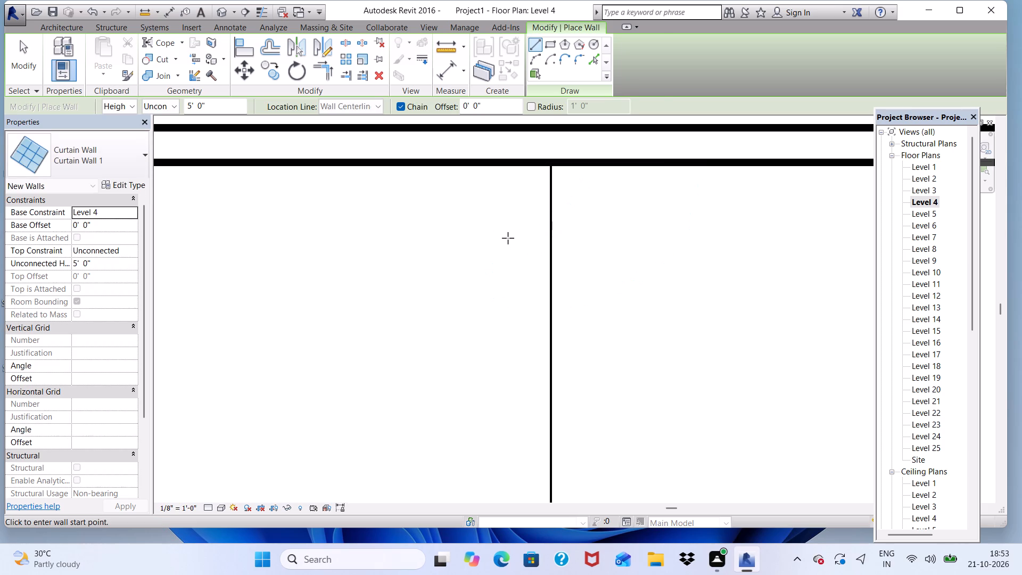
Draw a curtain wall along the projecting slab's short edge nearest the building's middle, from the outer wall to the slab's outer corner.
left_click_drag(540, 44, 539, 39)
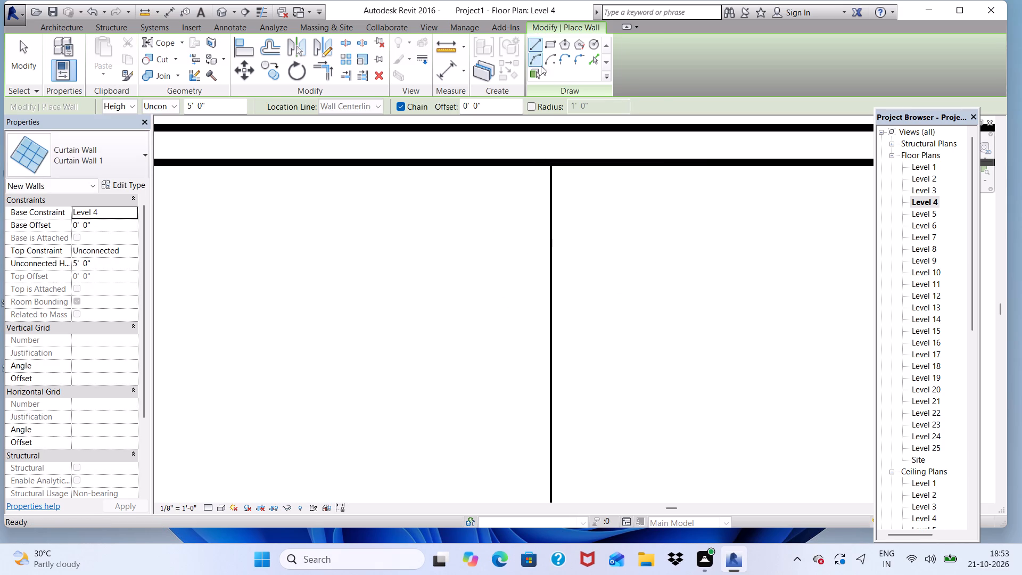
scroll(558, 168, "up", 3)
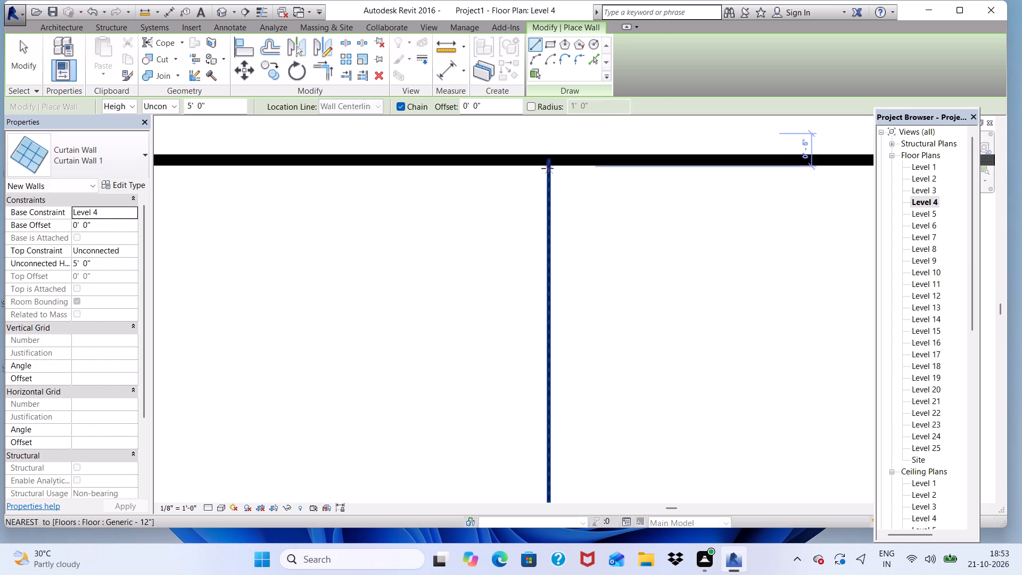
left_click(550, 160)
scroll(530, 220, "down", 3)
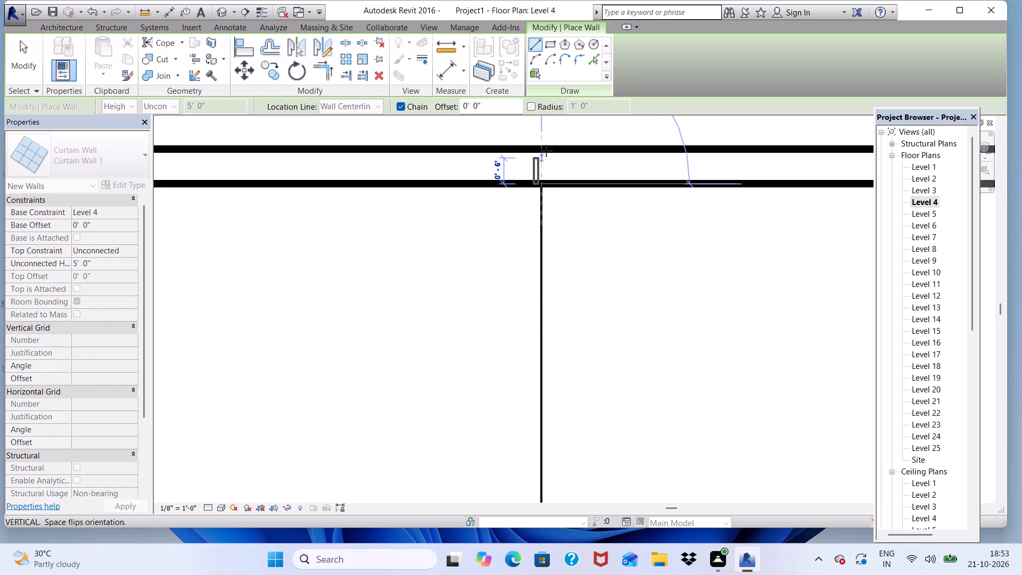
scroll(546, 151, "down", 14)
scroll(541, 282, "up", 3)
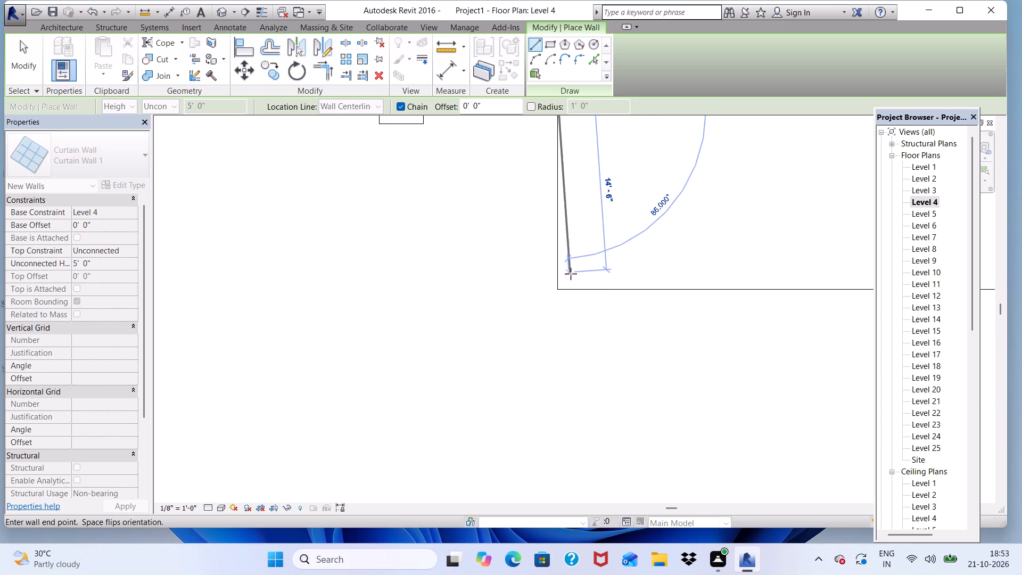
scroll(555, 303, "up", 8)
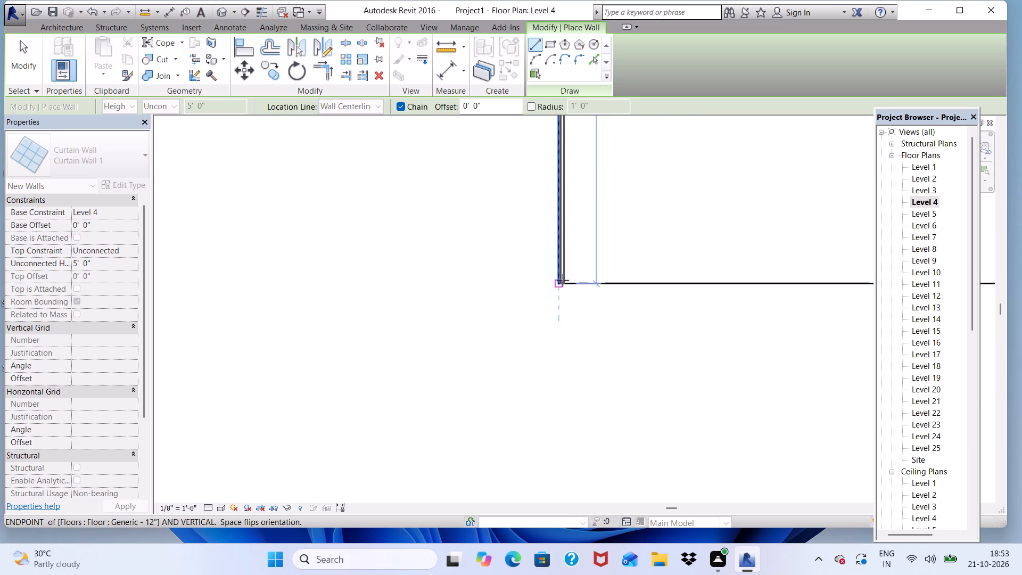
scroll(563, 280, "up", 1)
left_click(560, 280)
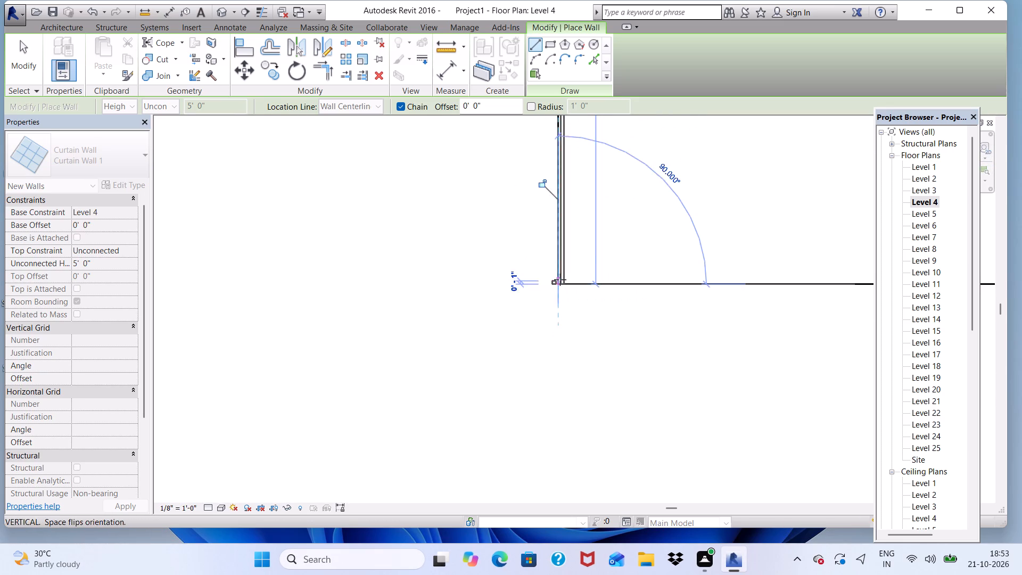
Continue the curtain wall 53' along the projecting slab's long outer edge to its far corner.
scroll(575, 274, "down", 2)
scroll(481, 233, "down", 9)
scroll(553, 217, "down", 4)
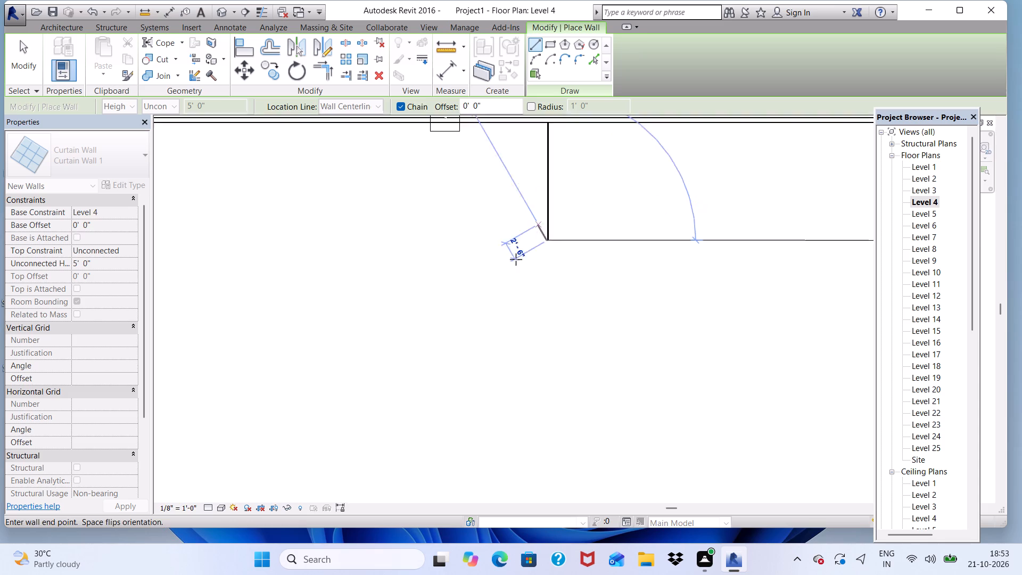
scroll(625, 225, "down", 3)
scroll(736, 248, "up", 9)
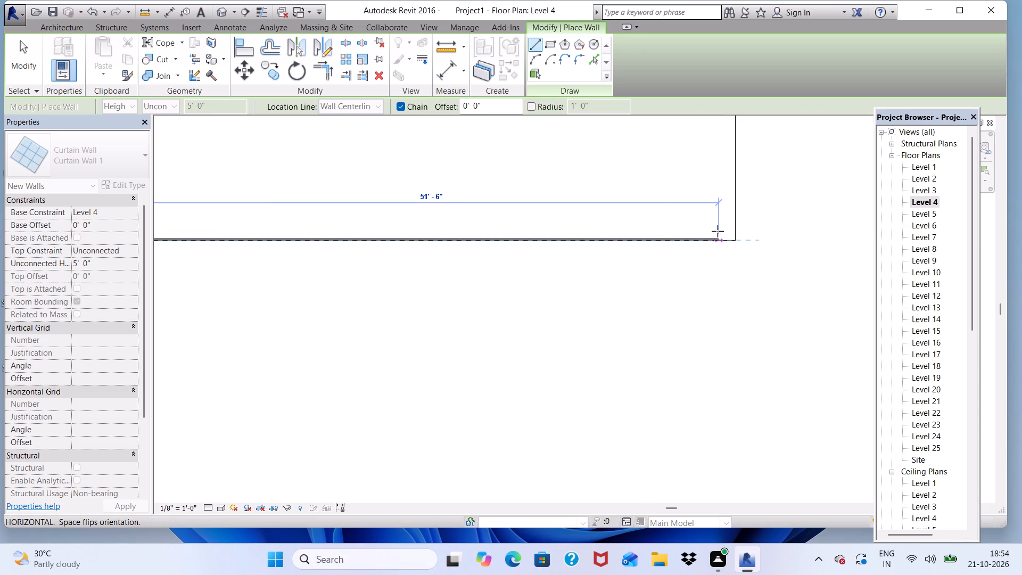
scroll(730, 237, "up", 3)
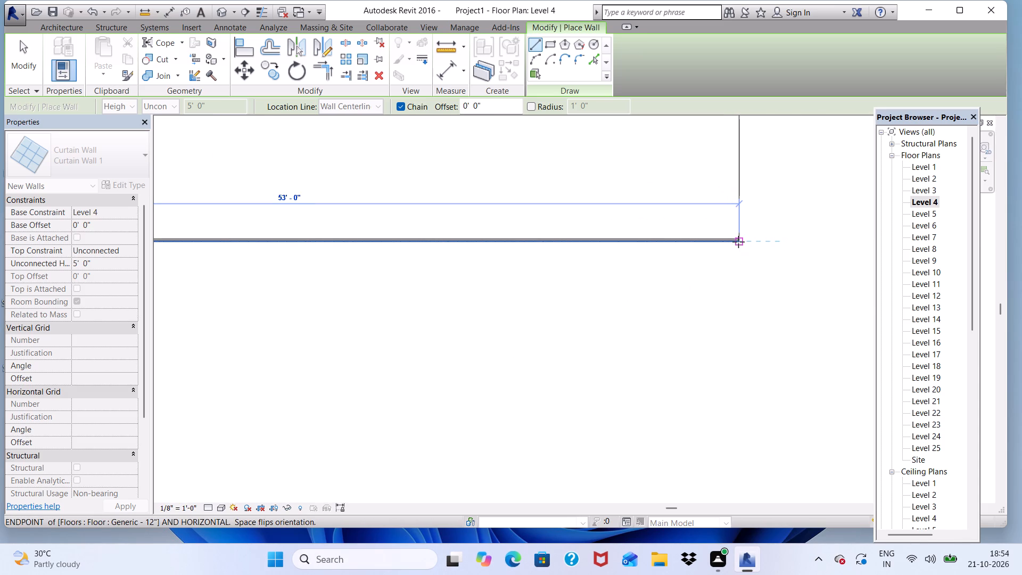
left_click(738, 242)
Close the Level 4 slab enclosure with a 16' curtain wall along its remaining short edge, ending at the building's outer corner.
scroll(738, 244, "down", 8)
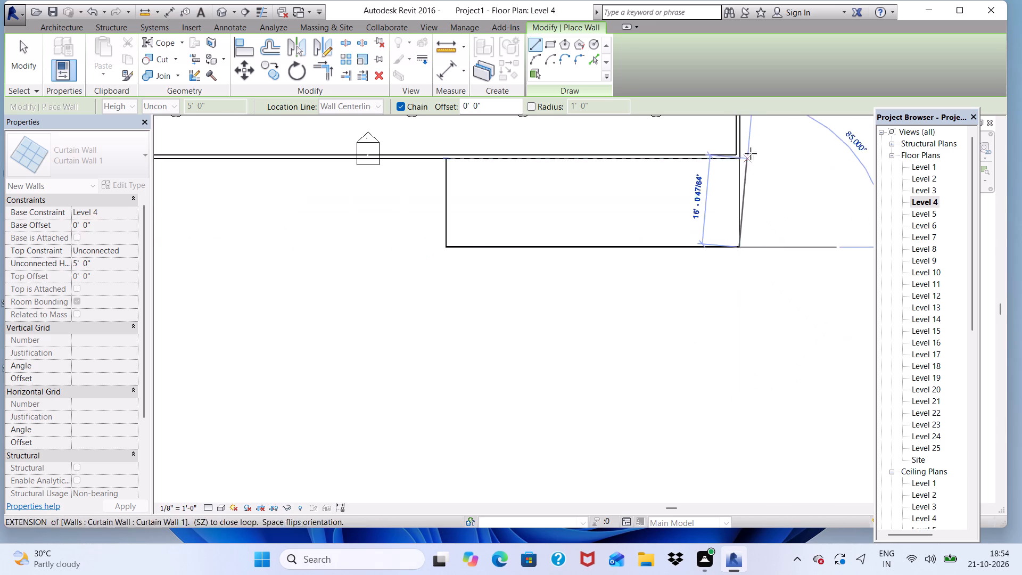
scroll(752, 152, "up", 4)
scroll(728, 188, "up", 7)
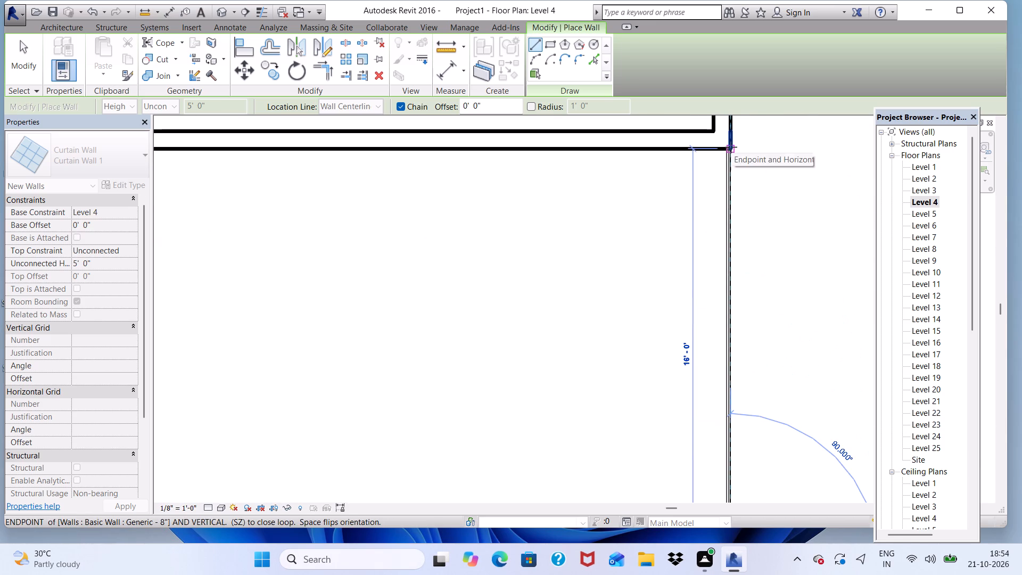
left_click(731, 147)
key("space")
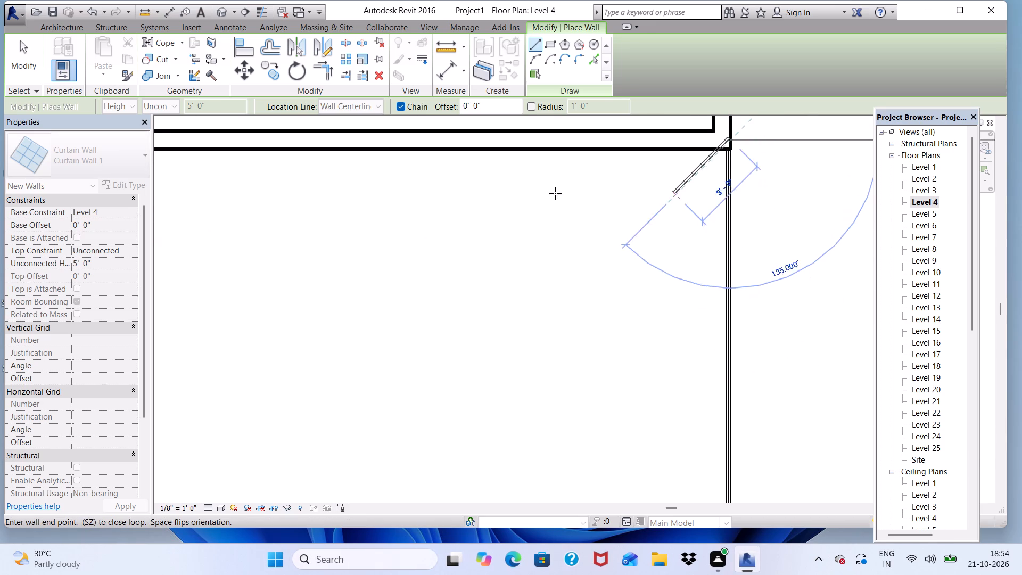
key("Escape")
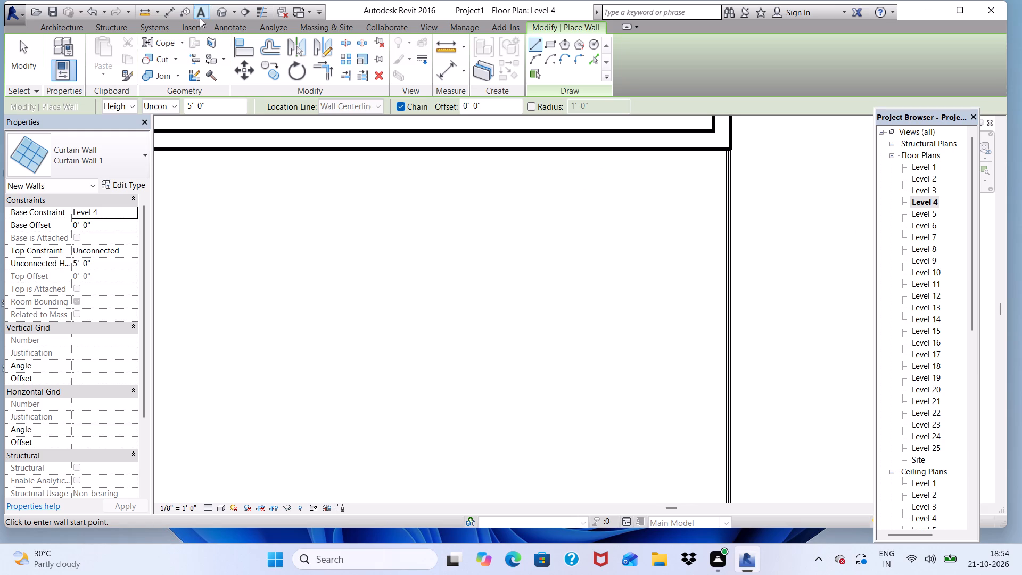
Examine the new curtain wall enclosure on the Level 4 projecting slab in 3D, from several sides and distances.
left_click(220, 7)
scroll(436, 205, "down", 2)
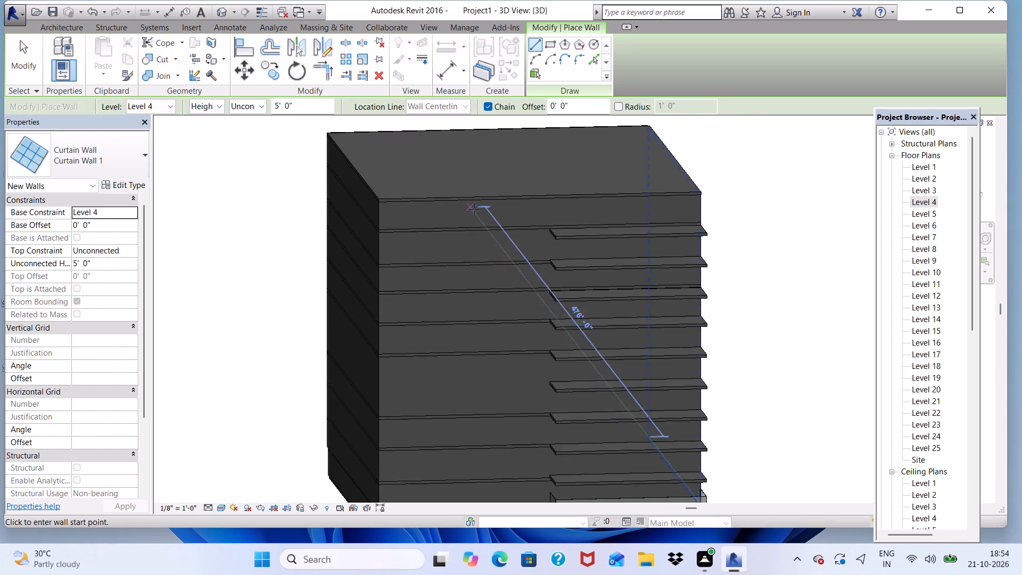
scroll(523, 270, "up", 1)
scroll(535, 243, "down", 4)
scroll(572, 404, "up", 3)
key("space")
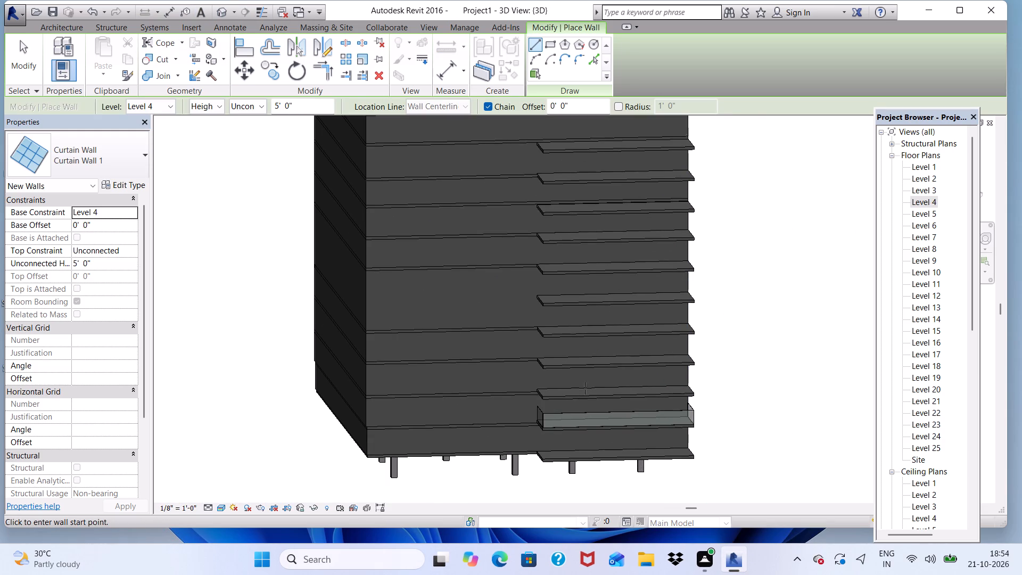
key("Escape")
scroll(608, 383, "up", 3)
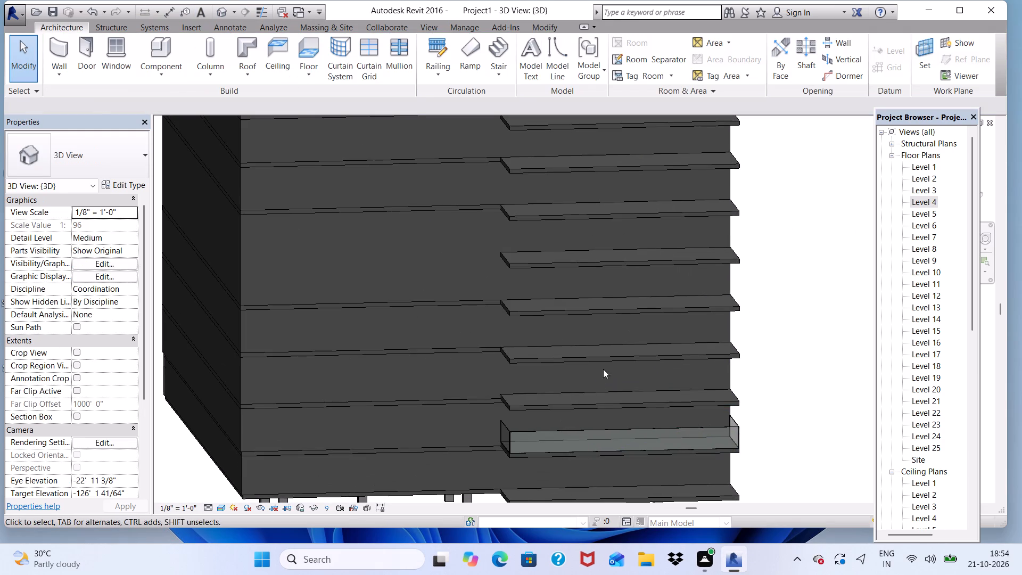
middle_click_drag(871, 479, 885, 455, "shift")
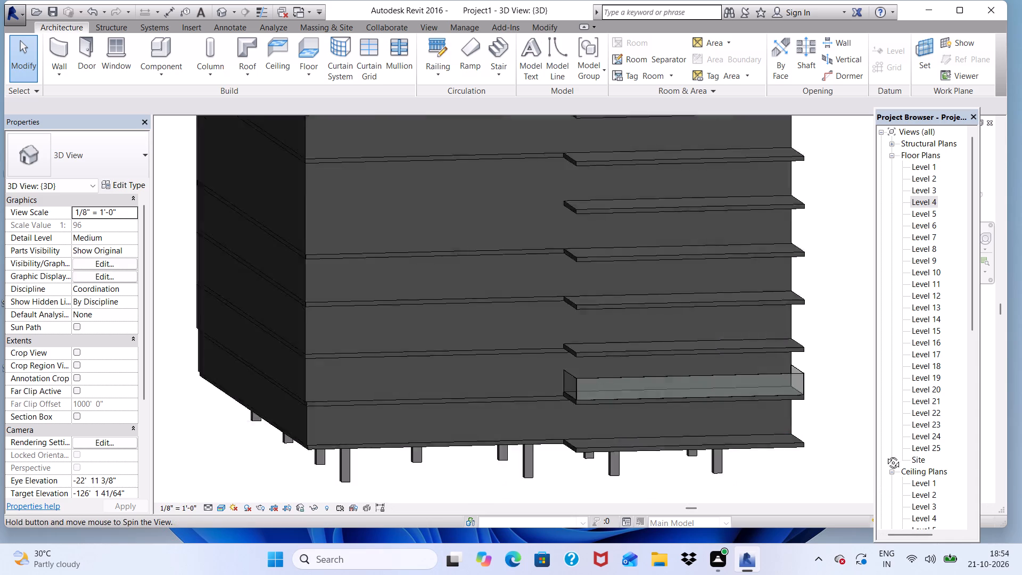
middle_click_drag(885, 455, 866, 431, "shift")
scroll(556, 291, "up", 6)
scroll(432, 170, "up", 3)
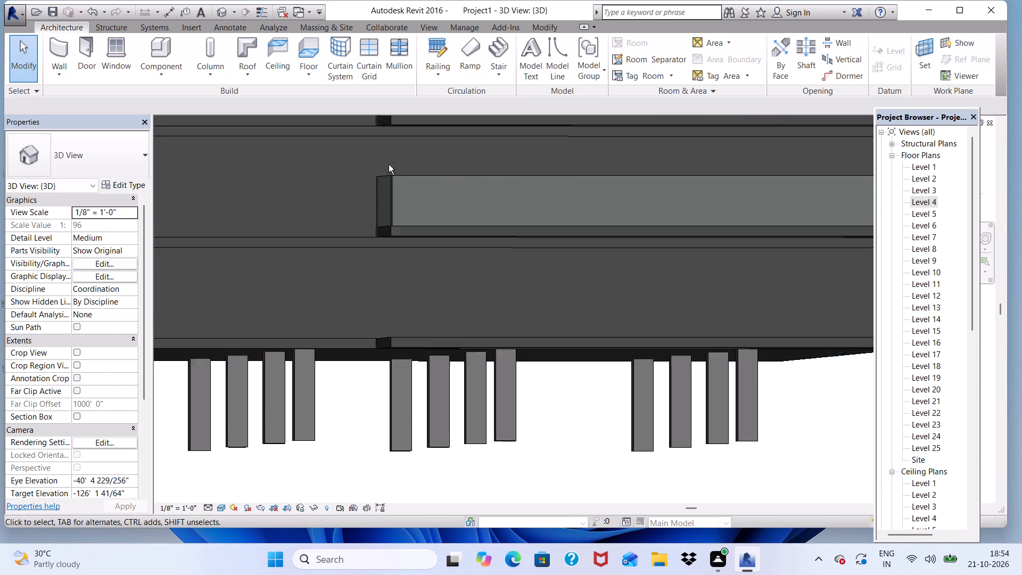
scroll(384, 166, "down", 4, "shift")
middle_click_drag(368, 206, 402, 282, "shift")
middle_click_drag(348, 224, 327, 227, "shift")
scroll(370, 226, "down", 6)
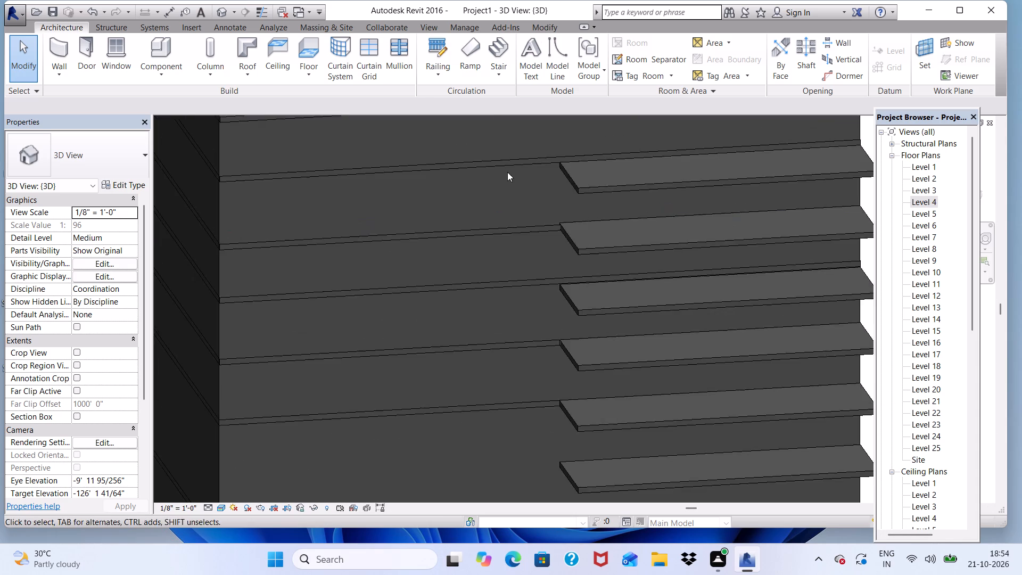
scroll(507, 172, "down", 2)
scroll(520, 372, "up", 3)
scroll(518, 198, "down", 5)
middle_click_drag(566, 437, 531, 410, "shift")
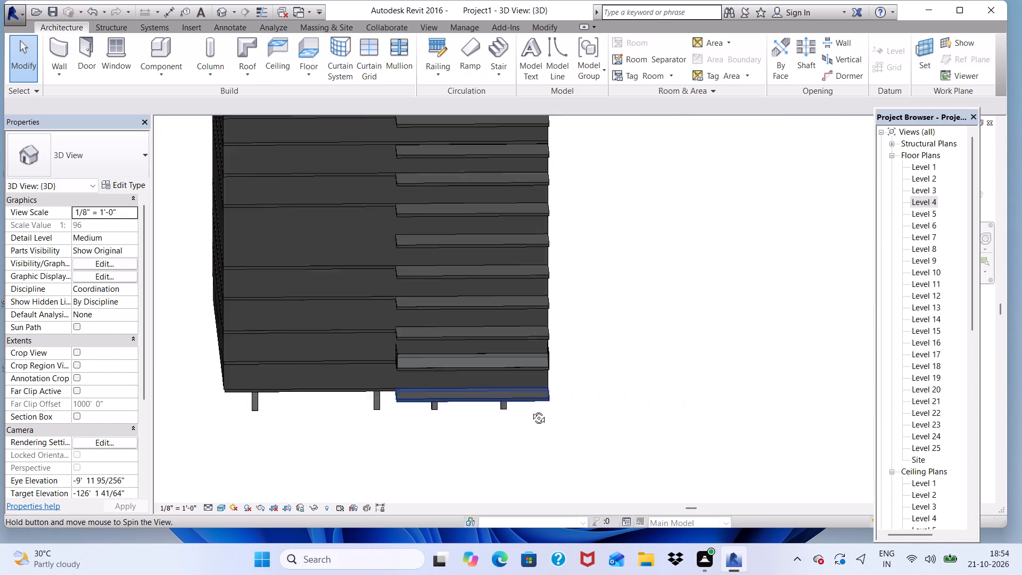
middle_click_drag(531, 410, 530, 391, "shift")
scroll(429, 319, "up", 3, "shift")
scroll(403, 250, "up", 7)
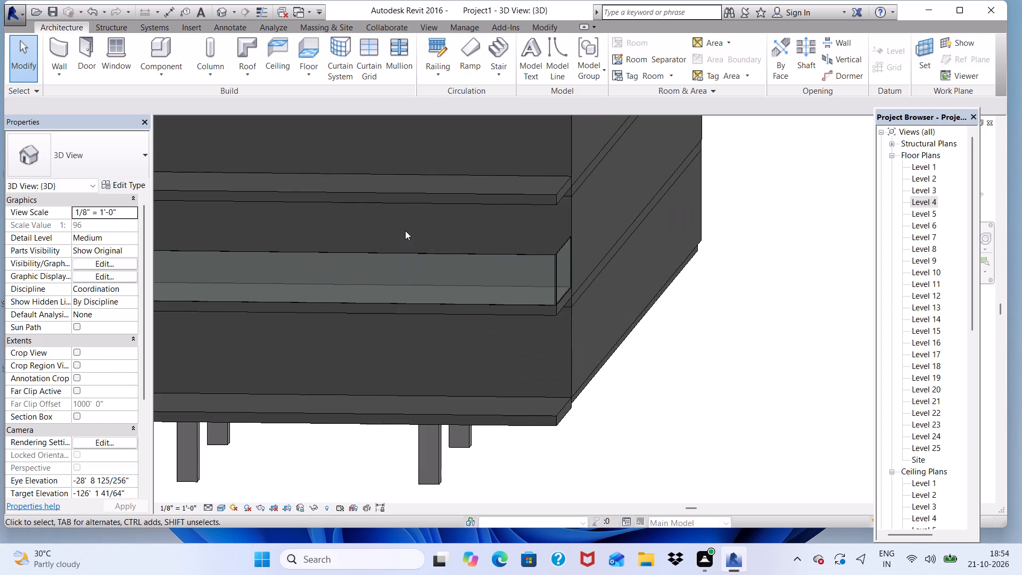
scroll(405, 231, "up", 1)
scroll(406, 235, "down", 3)
middle_click_drag(406, 276, 464, 283, "shift")
scroll(454, 276, "down", 5)
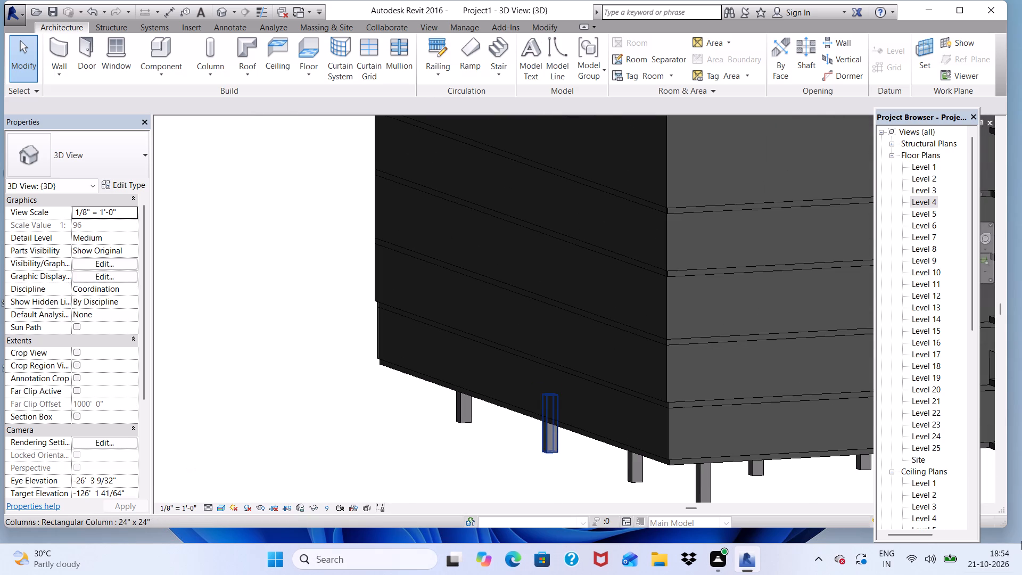
scroll(375, 226, "down", 2)
scroll(440, 285, "down", 1, "shift")
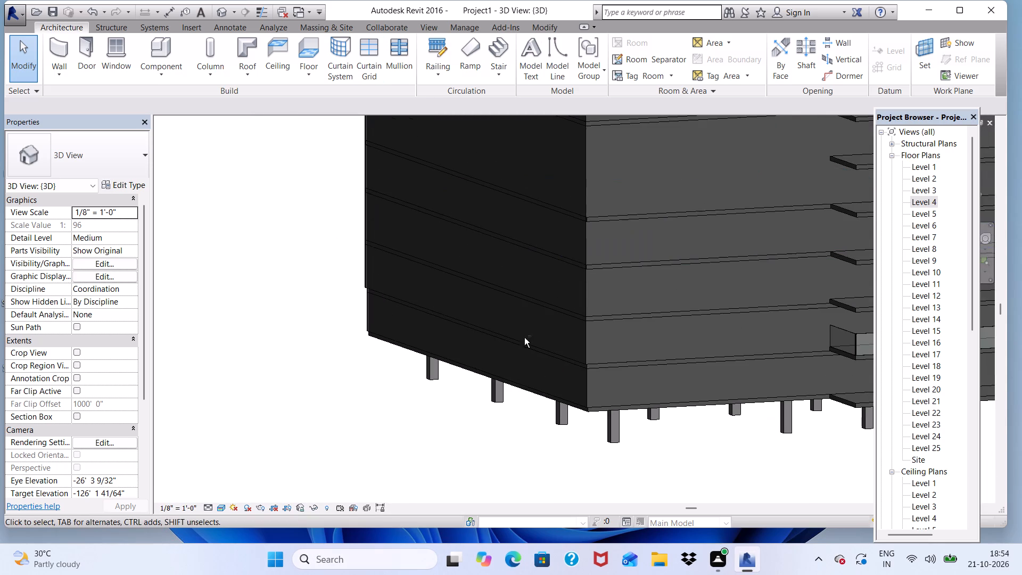
middle_click_drag(588, 351, 518, 349, "shift")
scroll(336, 354, "up", 4, "shift")
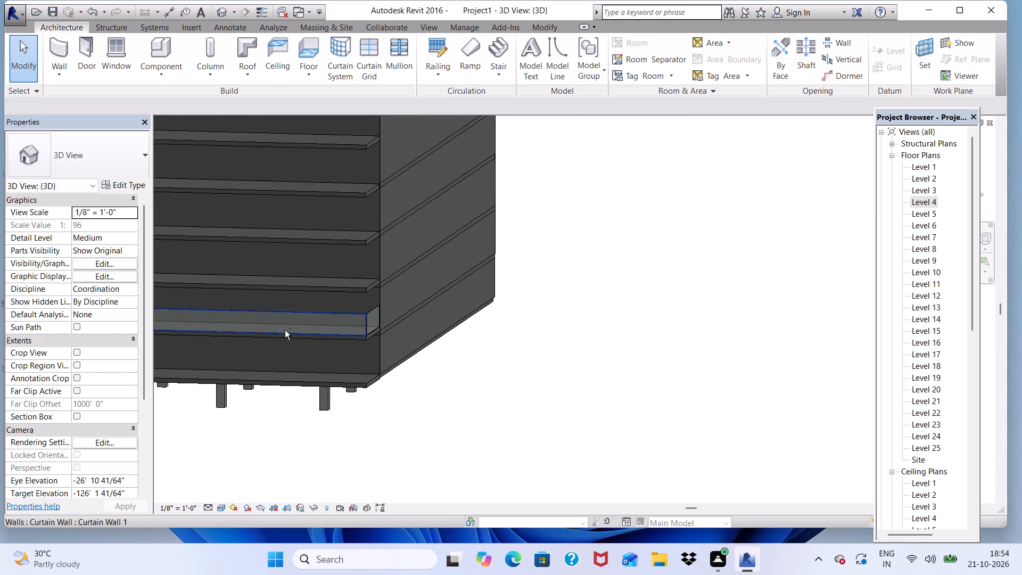
scroll(266, 318, "down", 1)
scroll(266, 318, "up", 4)
scroll(263, 313, "down", 4)
scroll(300, 324, "up", 4)
scroll(333, 311, "down", 4)
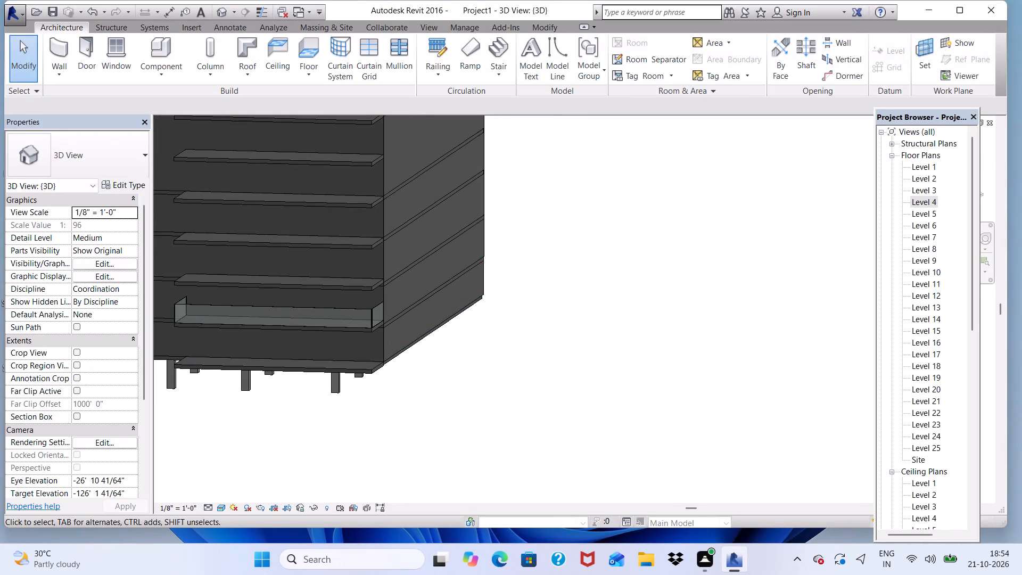
middle_click_drag(155, 338, 182, 349, "shift")
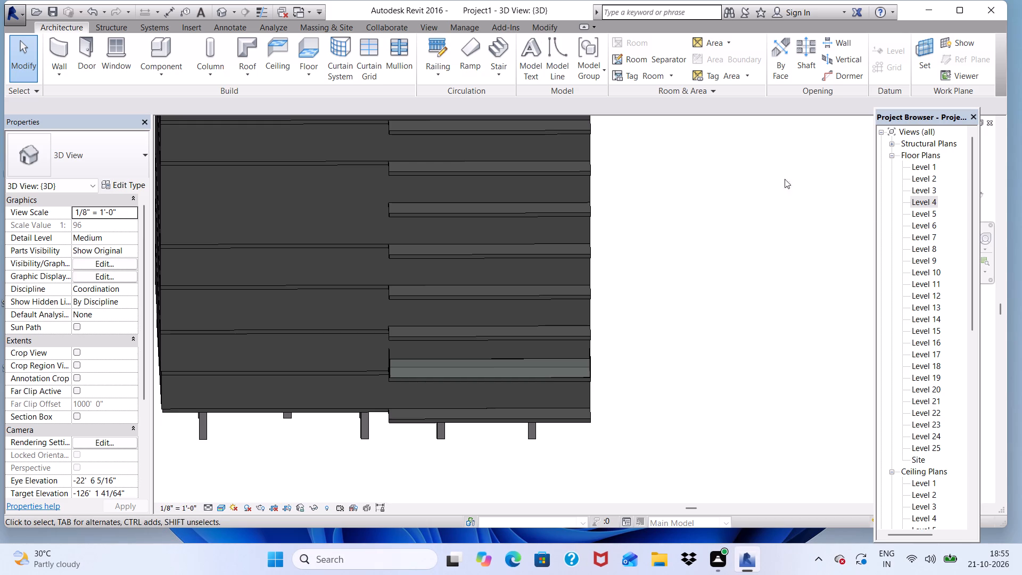
On the Level 2 floor plan, draw a 53' by 16' rectangle of 5' high Curtain Wall 1 around the projecting slab's outline.
double_click(921, 180)
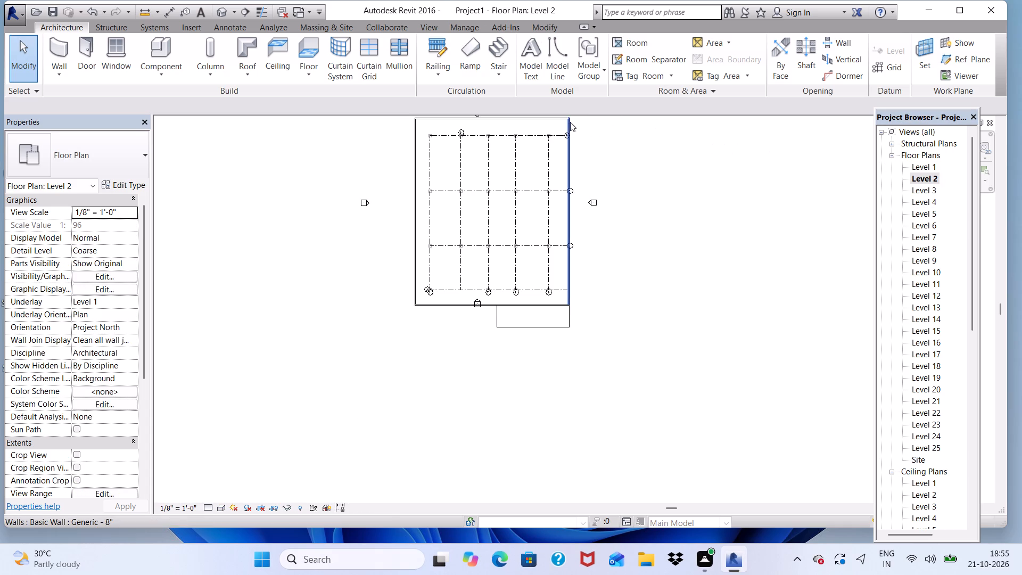
scroll(566, 122, "up", 4)
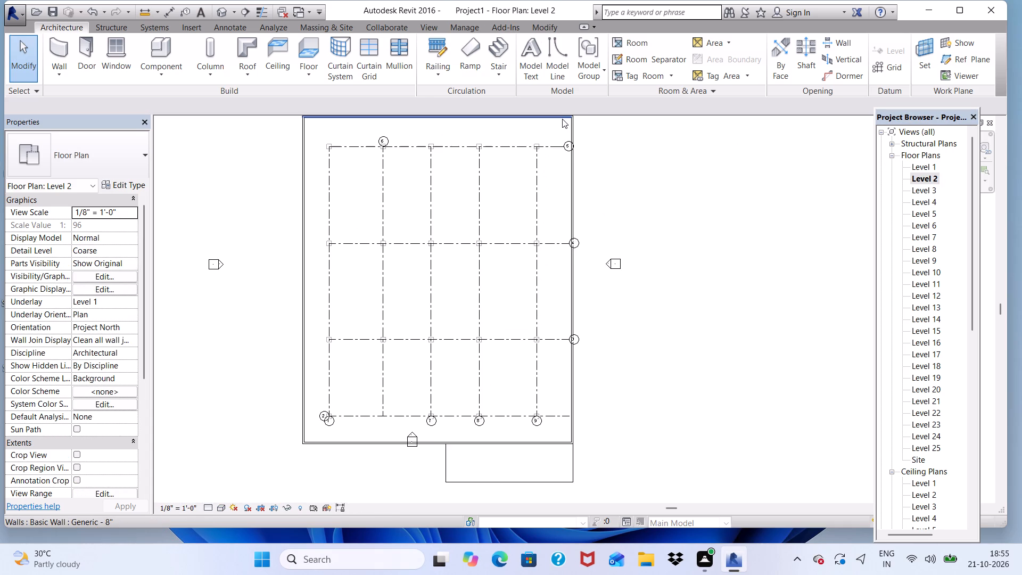
scroll(562, 112, "down", 2)
scroll(494, 237, "down", 1)
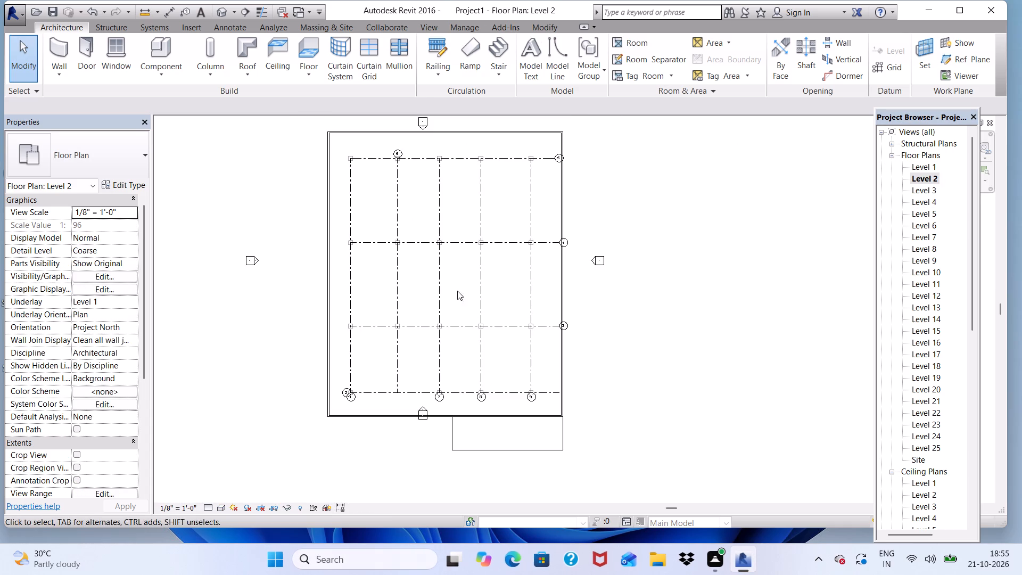
scroll(456, 273, "up", 2)
left_click(57, 50)
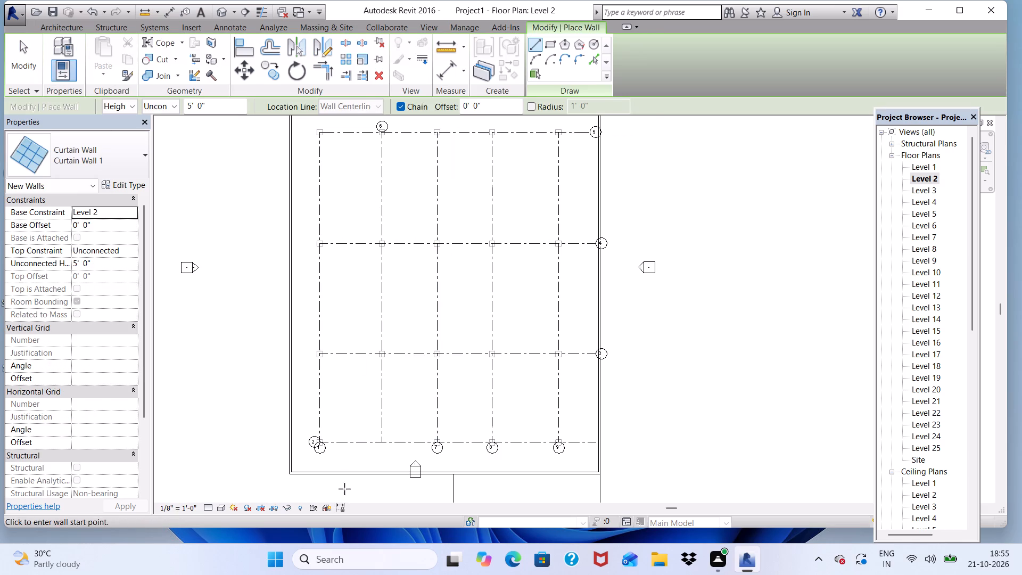
scroll(386, 300, "down", 5)
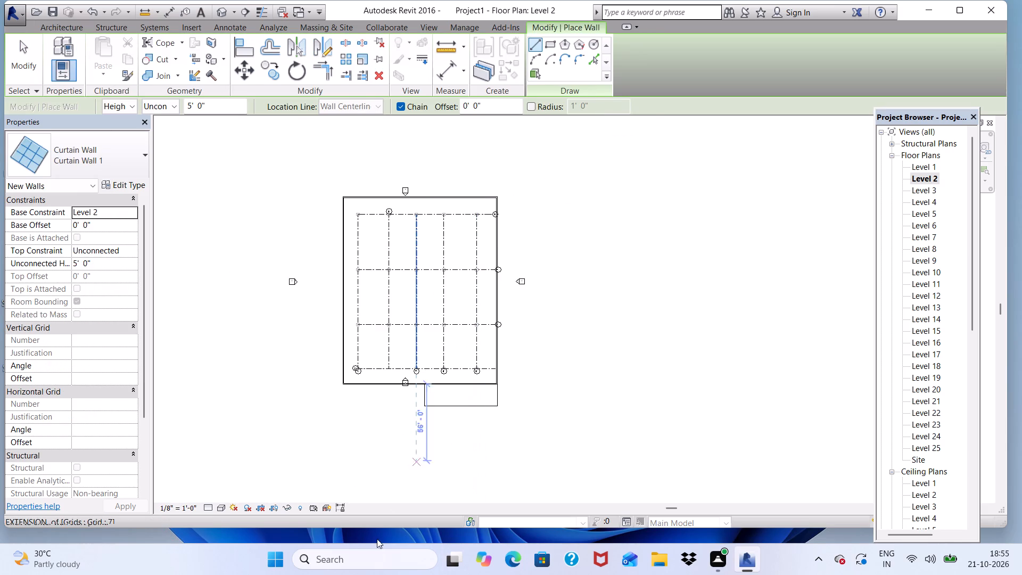
left_click(550, 45)
scroll(421, 481, "up", 3)
scroll(427, 376, "up", 4)
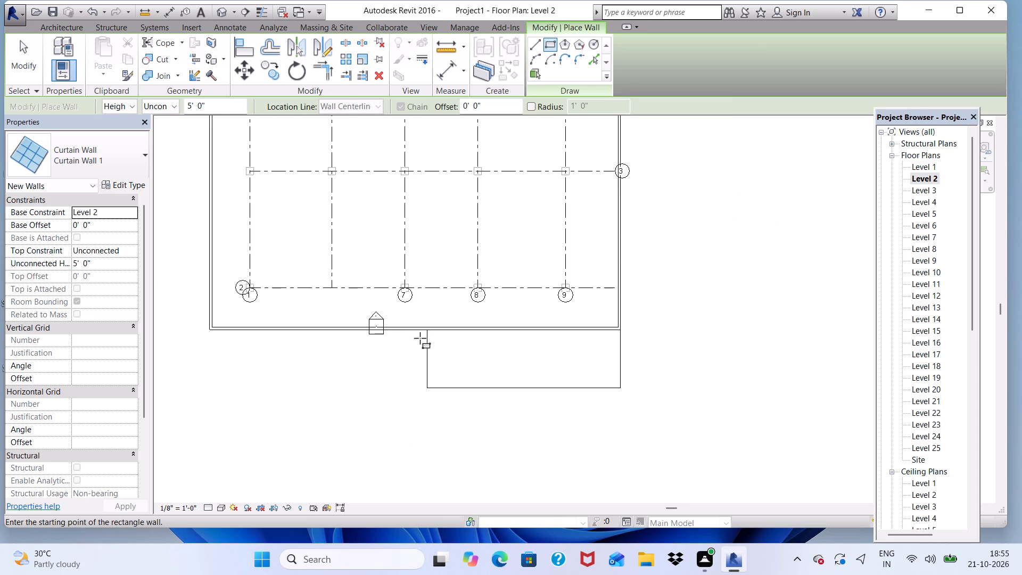
scroll(419, 340, "up", 17)
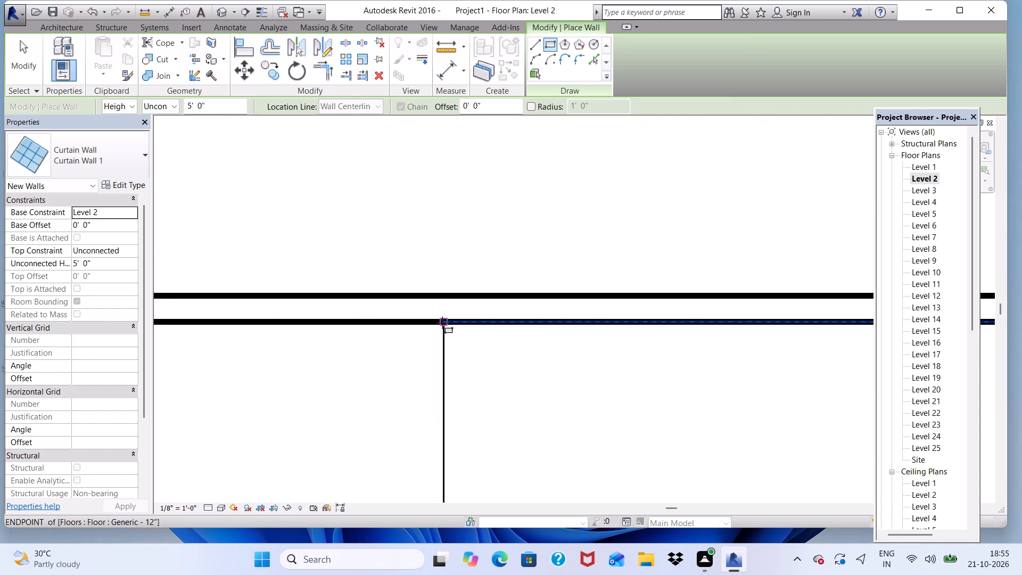
left_click(442, 323)
scroll(380, 319, "down", 14)
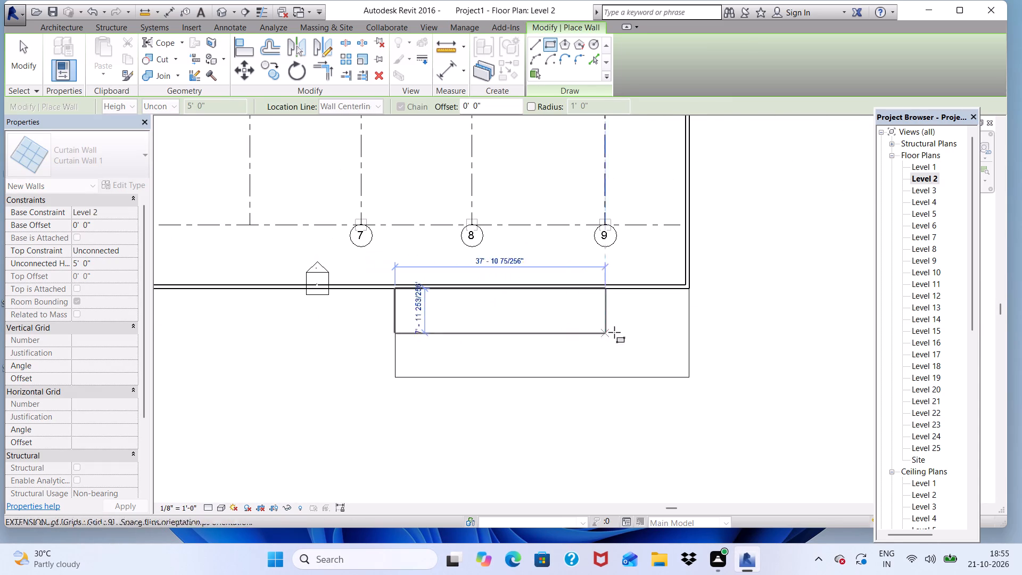
left_click(687, 376)
Examine the curtain wall enclosures on the Level 2 and Level 4 projecting slabs in 3D, from the front and the sides.
left_click(218, 11)
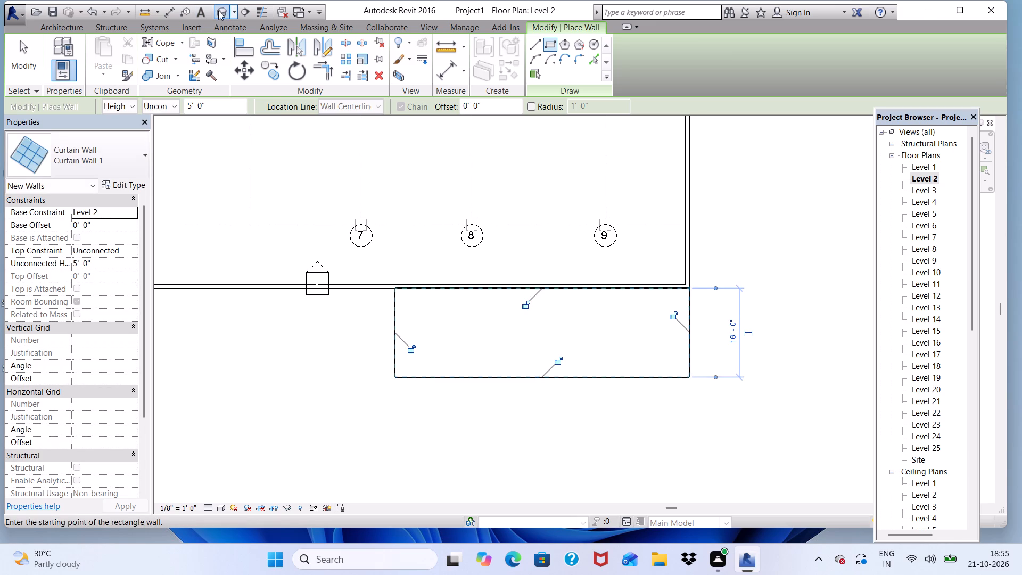
scroll(426, 416, "up", 13)
scroll(325, 378, "down", 3)
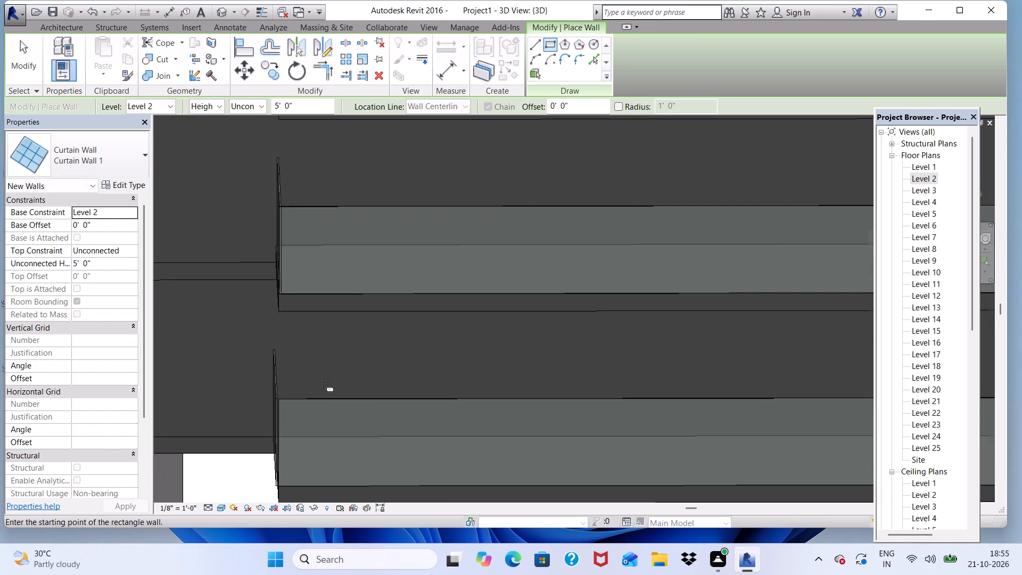
scroll(324, 382, "down", 4)
middle_click(327, 391)
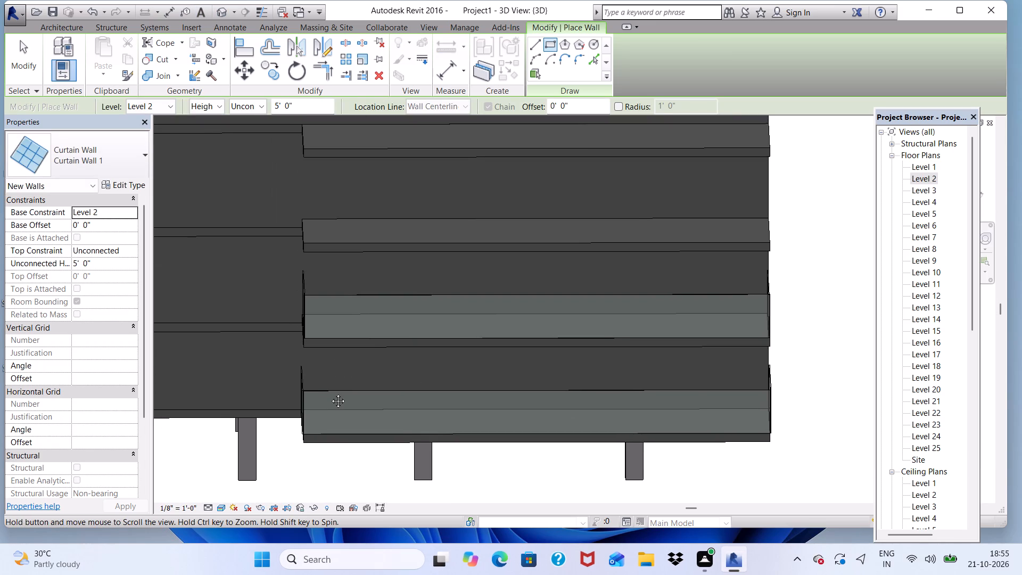
middle_click_drag(331, 405, 365, 368, "shift")
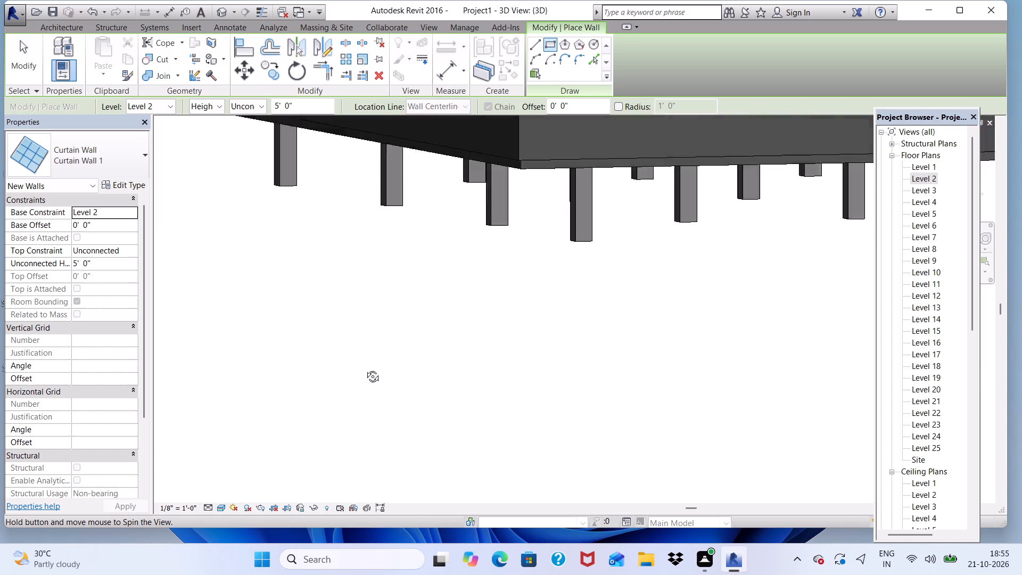
middle_click_drag(365, 368, 309, 409, "shift")
scroll(312, 396, "up", 1)
scroll(316, 389, "down", 4)
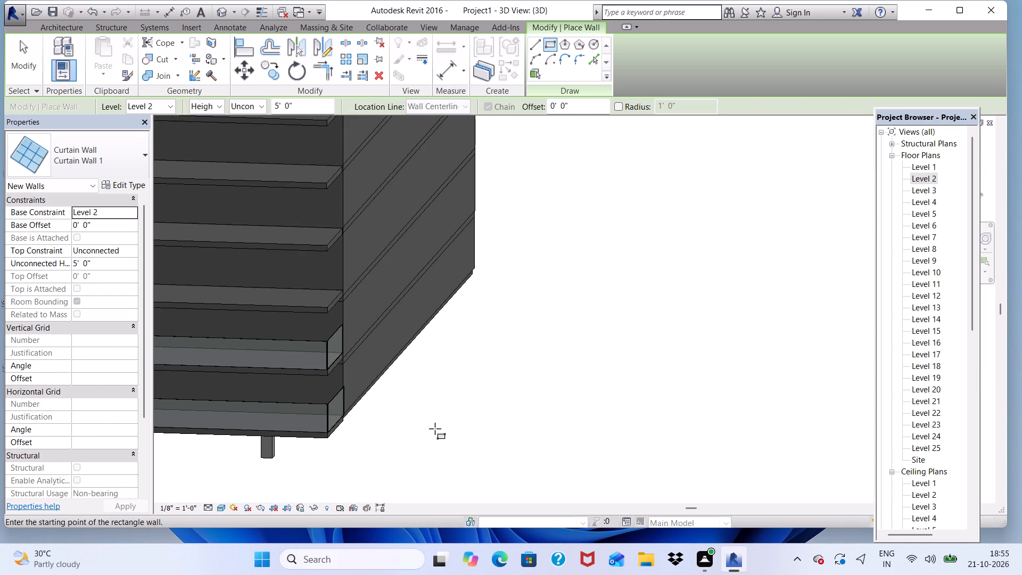
key("space")
key("Escape")
scroll(430, 417, "up", 2)
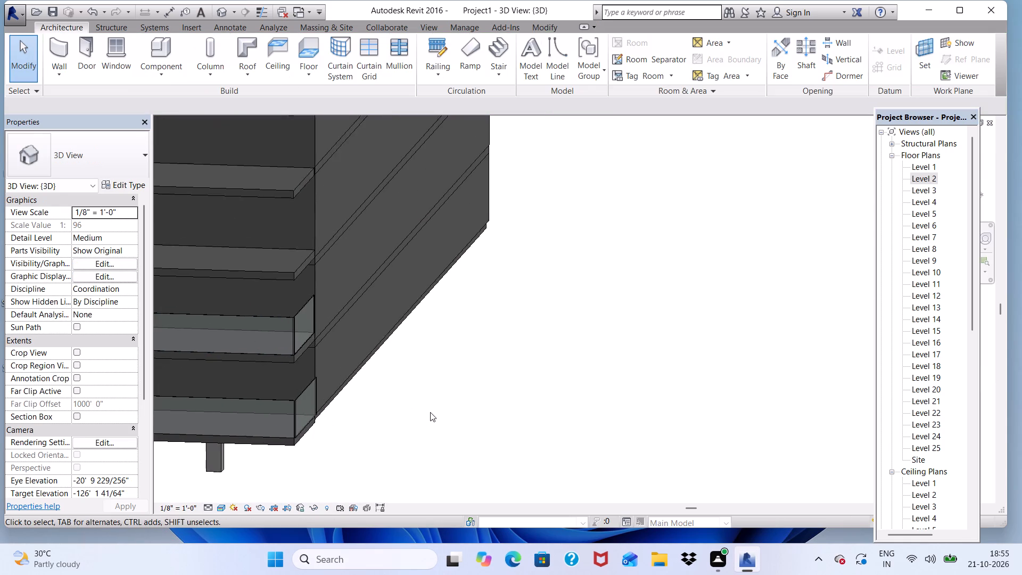
scroll(430, 412, "down", 11)
scroll(444, 394, "up", 4)
scroll(318, 258, "down", 4)
scroll(327, 323, "up", 5)
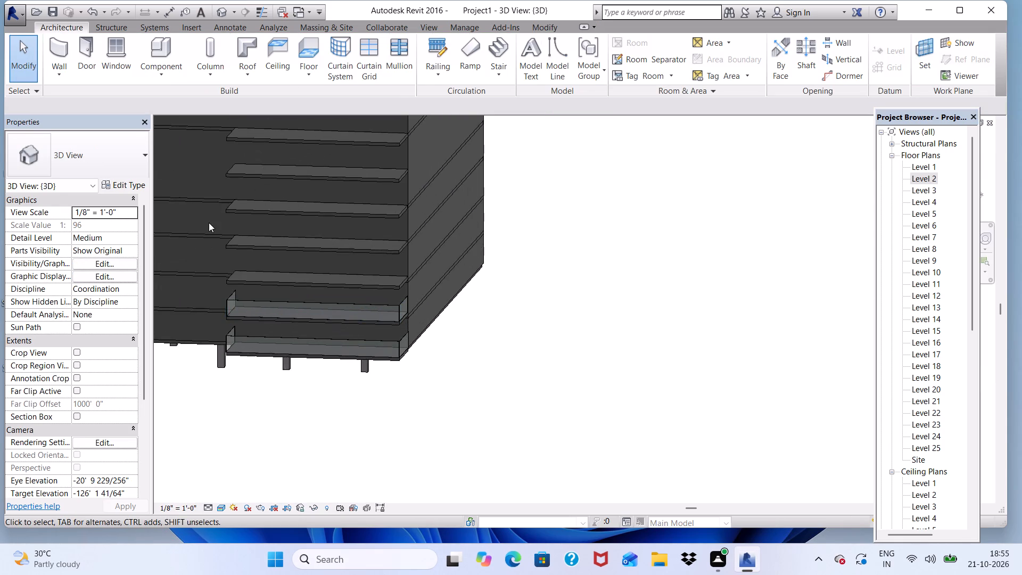
scroll(208, 223, "up", 4)
scroll(299, 441, "up", 4)
scroll(282, 299, "down", 4)
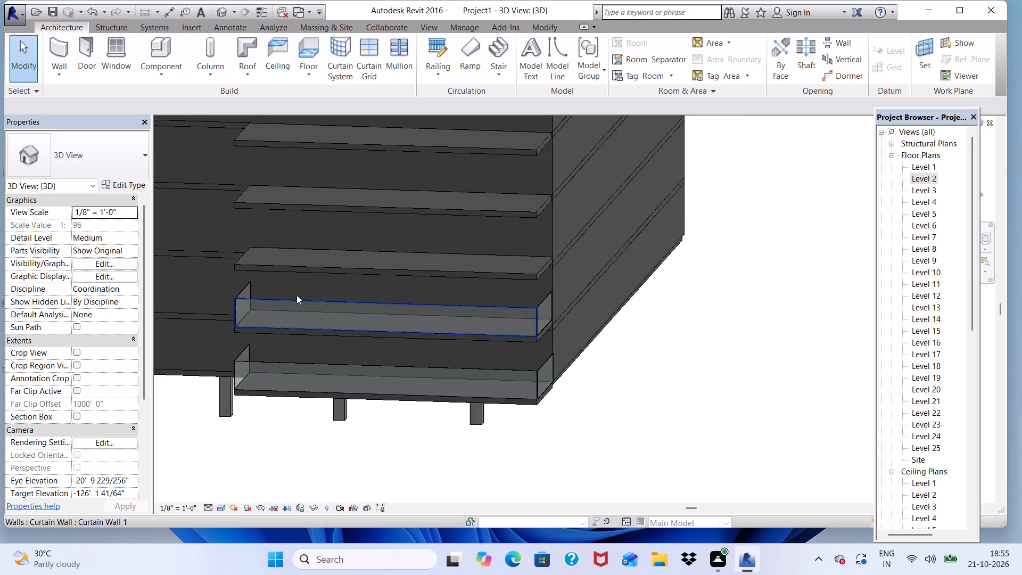
middle_click_drag(315, 338, 319, 358)
scroll(347, 386, "up", 5)
Inspect the Level 4 projecting slab's properties in 3D and view the unenclosed slabs above it.
left_click(349, 359)
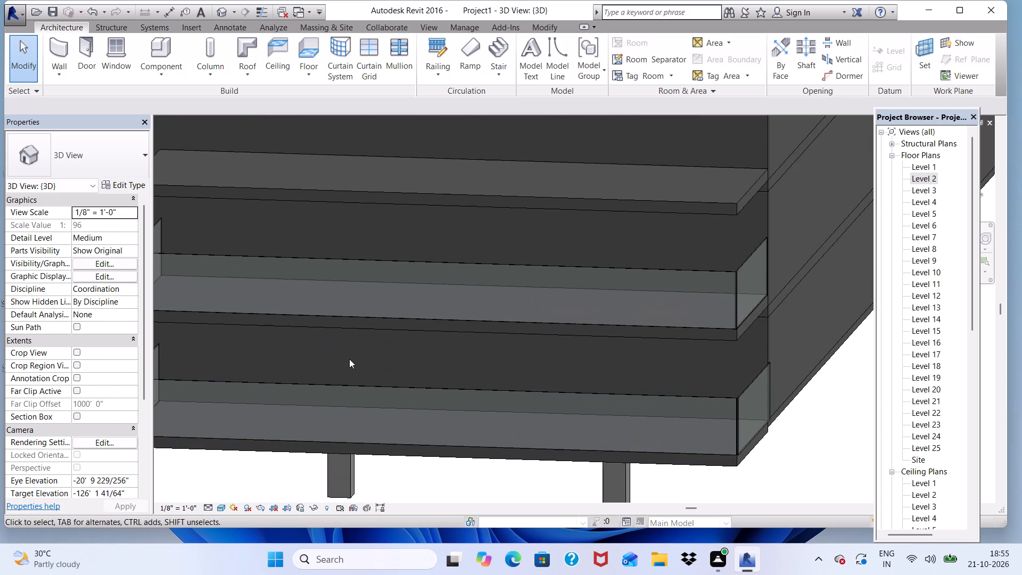
left_click(358, 364)
left_click(366, 326)
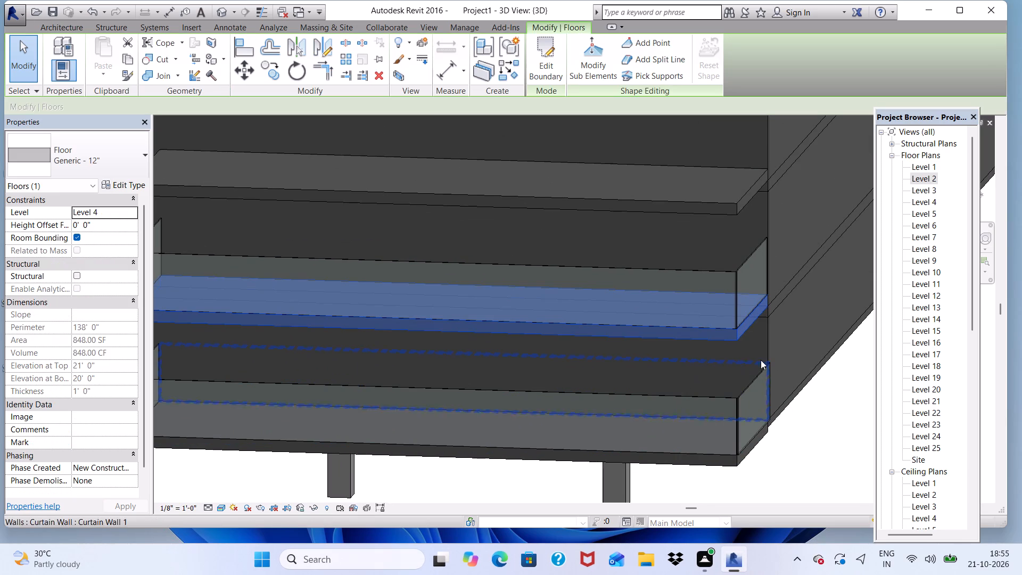
double_click(857, 363)
scroll(822, 374, "down", 8)
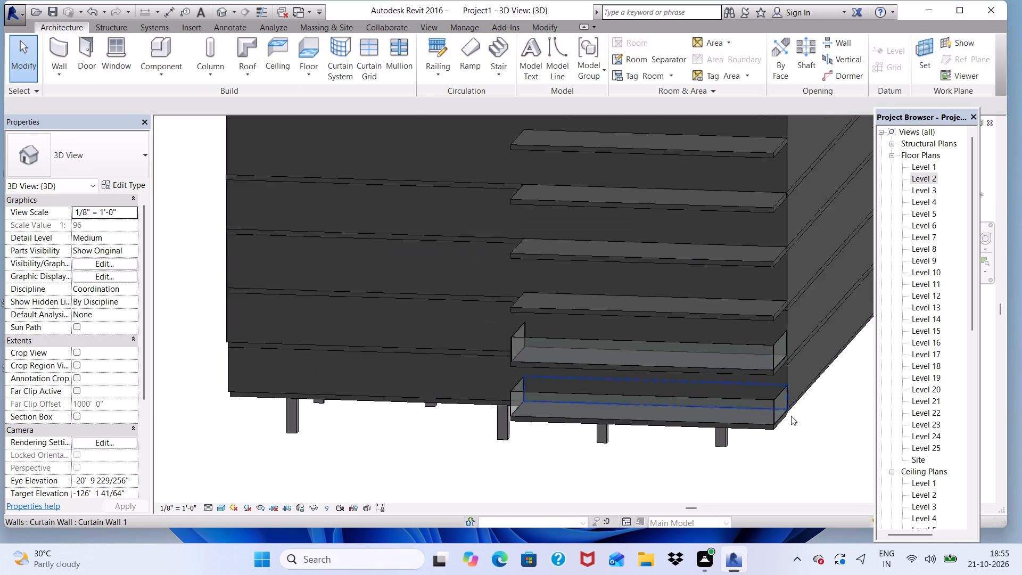
scroll(791, 416, "down", 2)
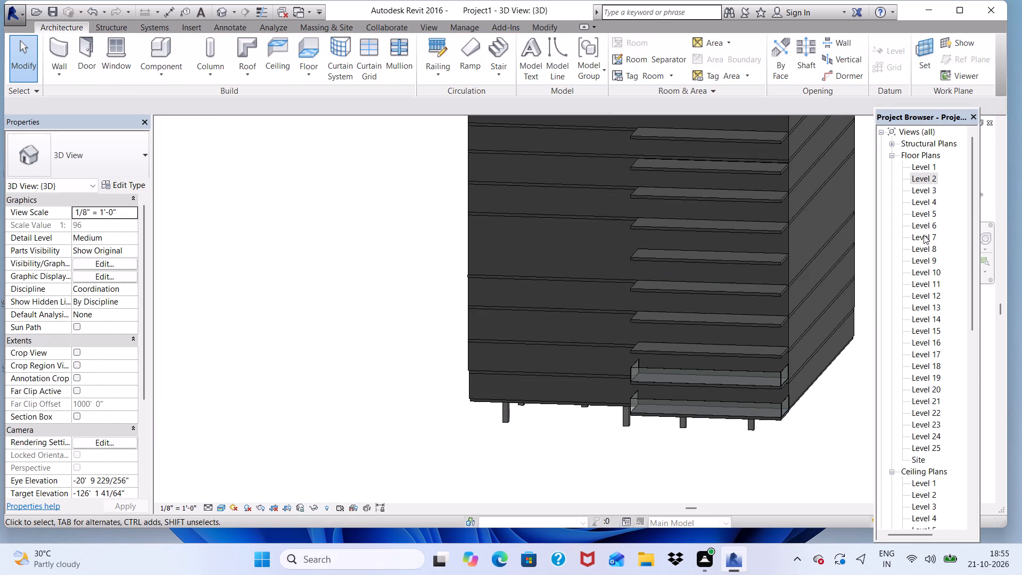
On the Level 6 floor plan, draw a 53' by 16' rectangle of 5' high Curtain Wall 1 around the projecting slab's outline.
double_click(927, 231)
scroll(696, 385, "down", 8)
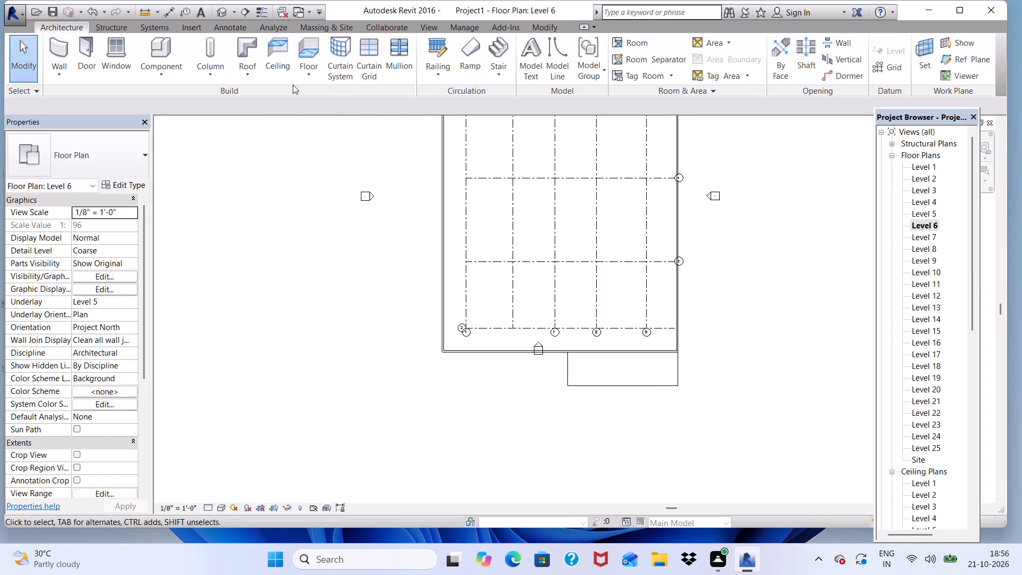
double_click(59, 43)
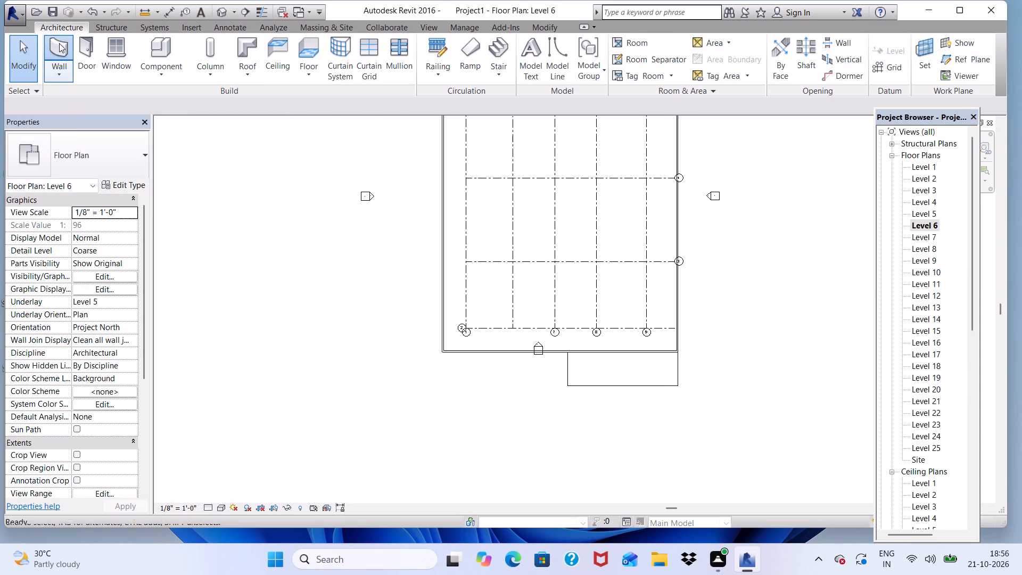
left_click(633, 79)
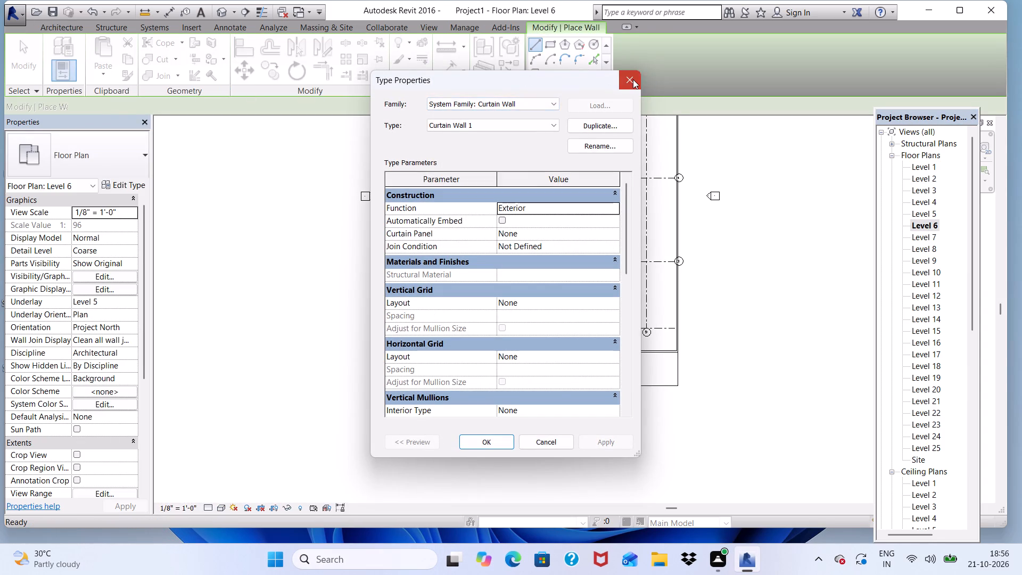
left_click(546, 40)
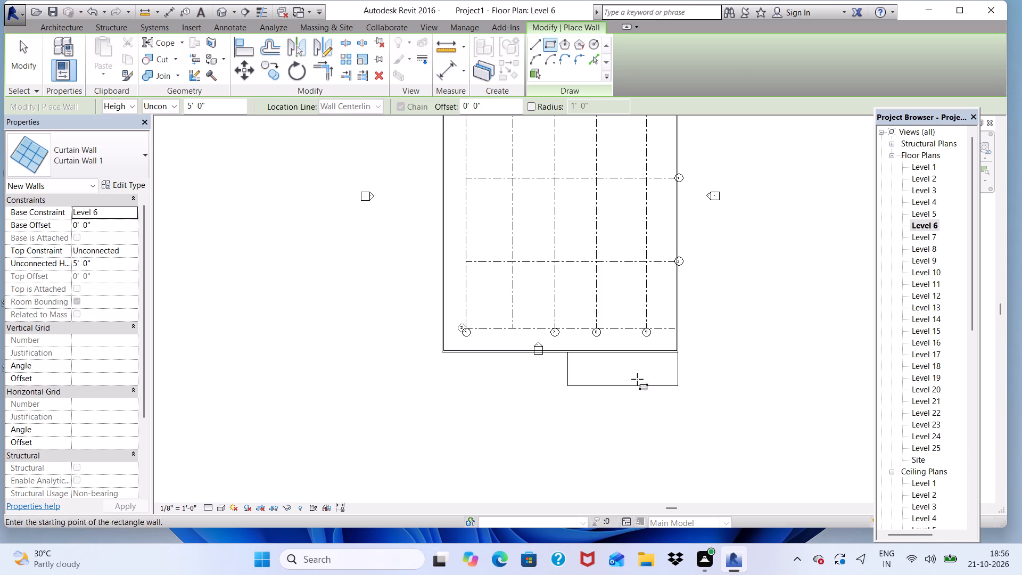
scroll(635, 399, "up", 12)
scroll(490, 264, "up", 7)
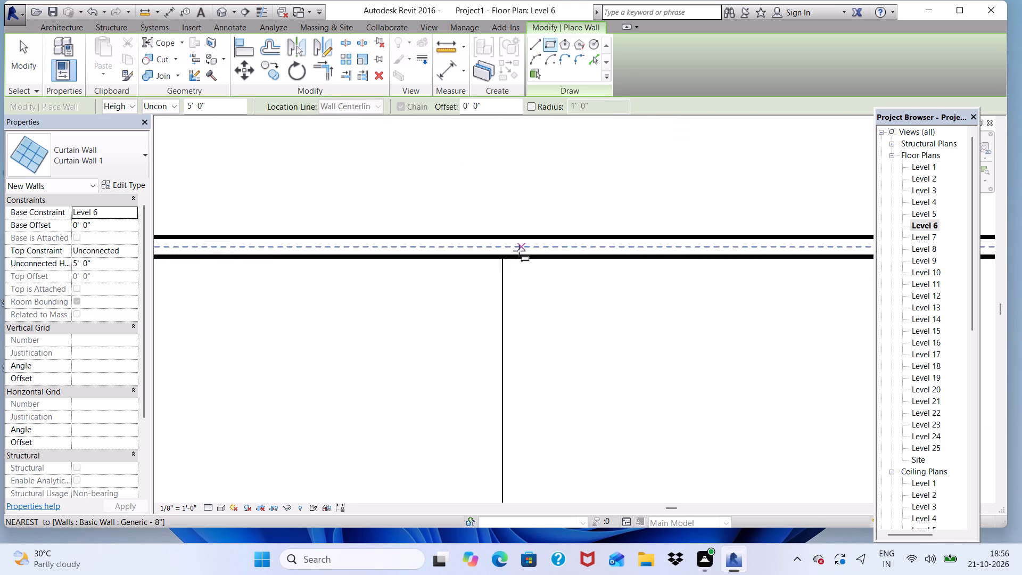
scroll(500, 266, "up", 4)
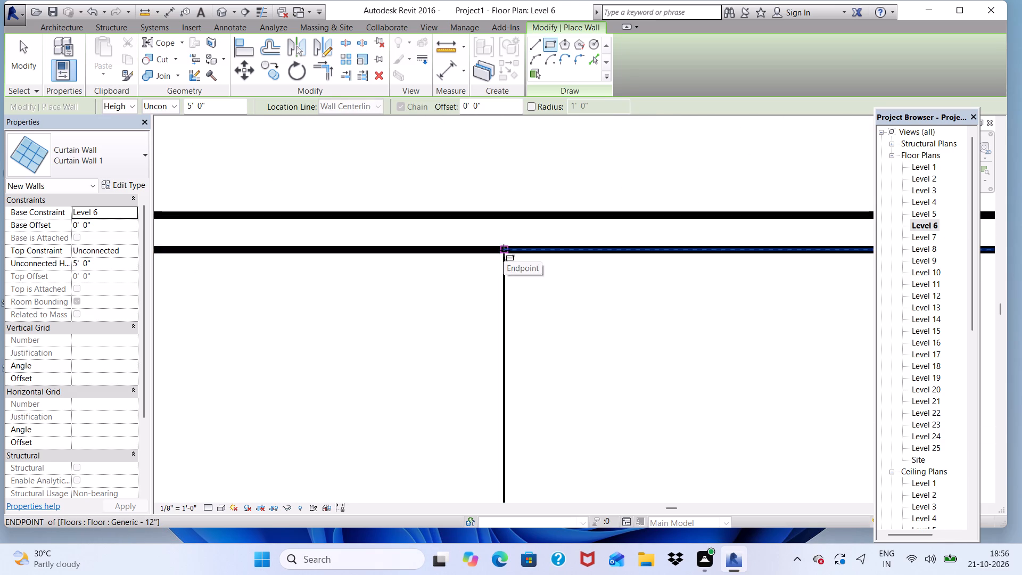
left_click(504, 250)
scroll(513, 275, "down", 19)
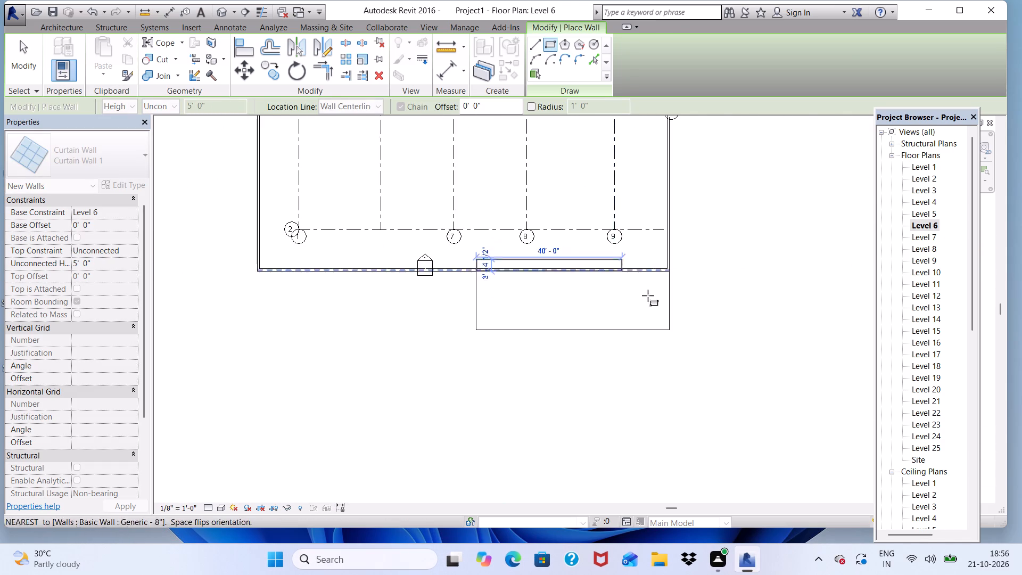
scroll(653, 306, "up", 4)
scroll(680, 359, "up", 3)
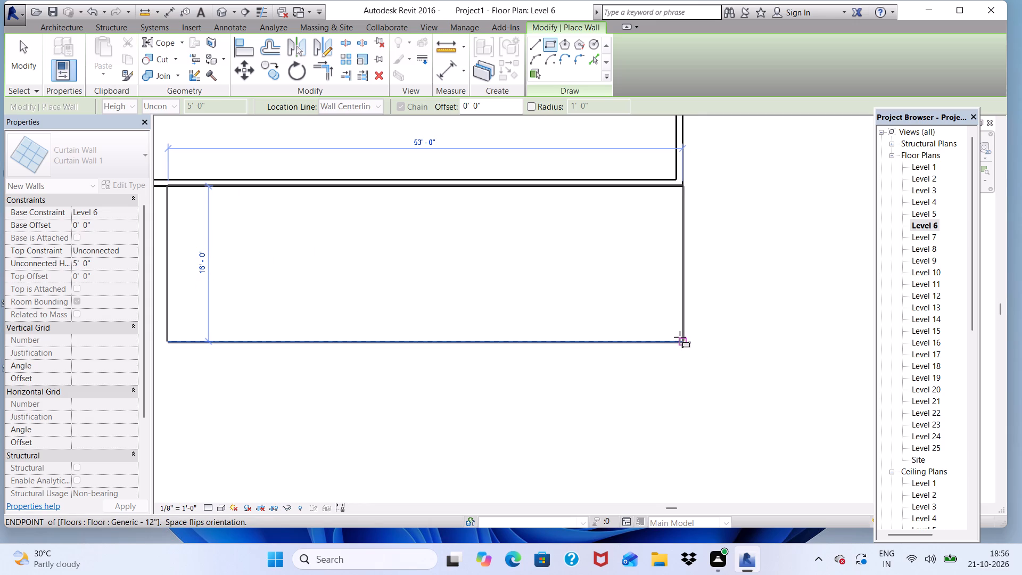
double_click(680, 337)
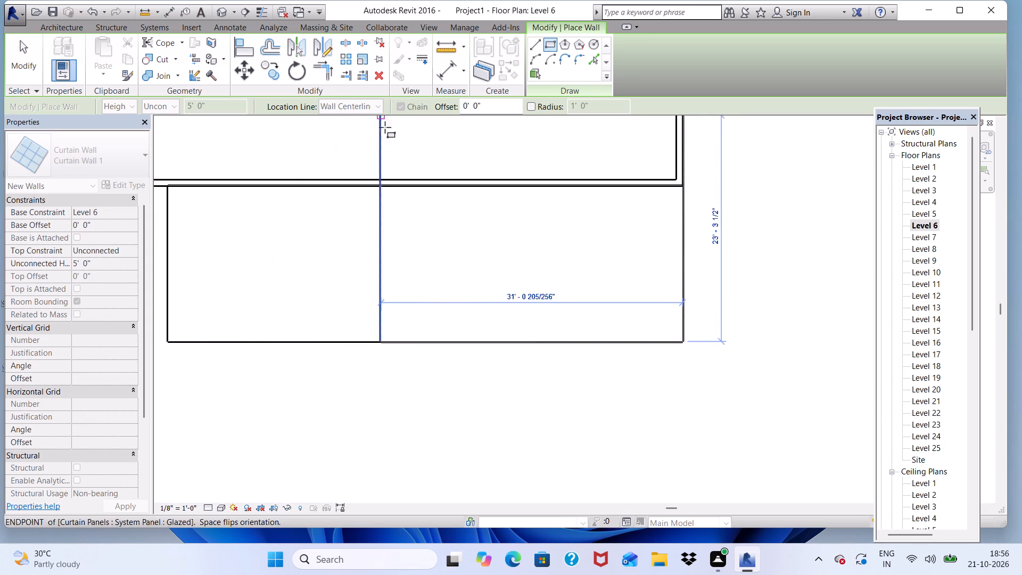
key("Escape")
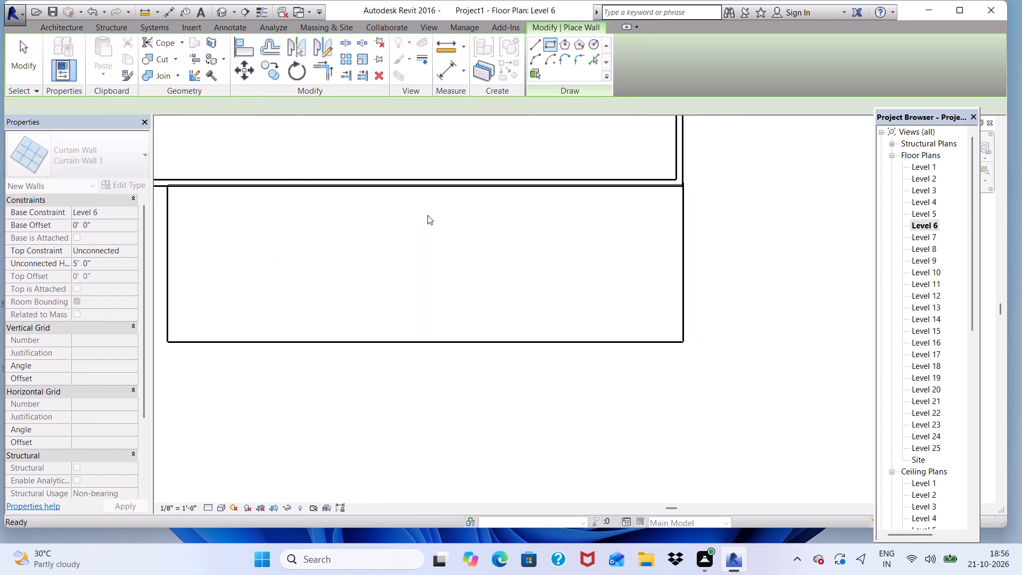
Examine the new Level 6 slab enclosure in 3D alongside the curtain walls on Levels 2 and 4.
left_click(218, 9)
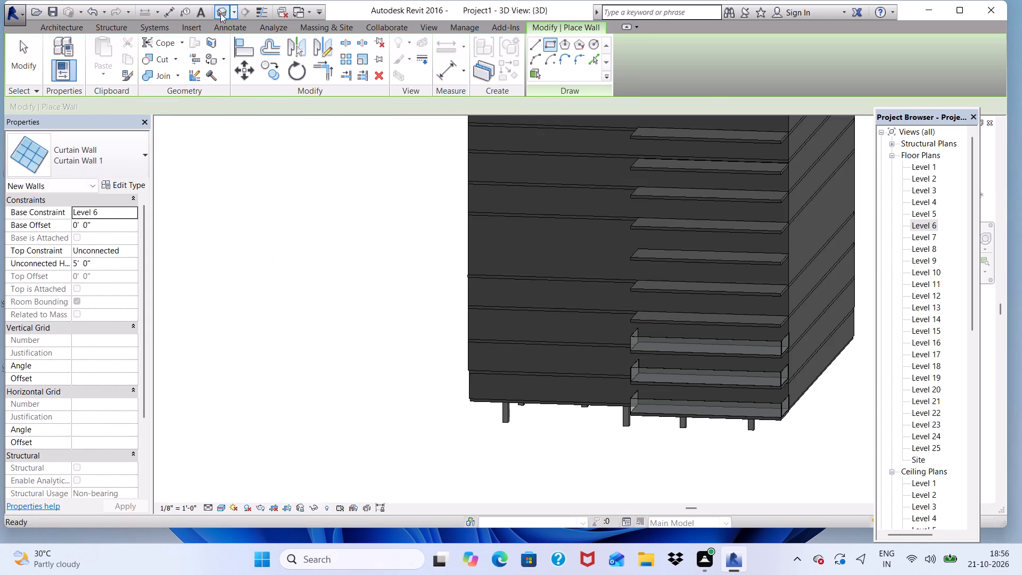
scroll(670, 305, "up", 5)
scroll(564, 299, "down", 4)
scroll(484, 377, "down", 1)
middle_click_drag(467, 425, 550, 417, "shift")
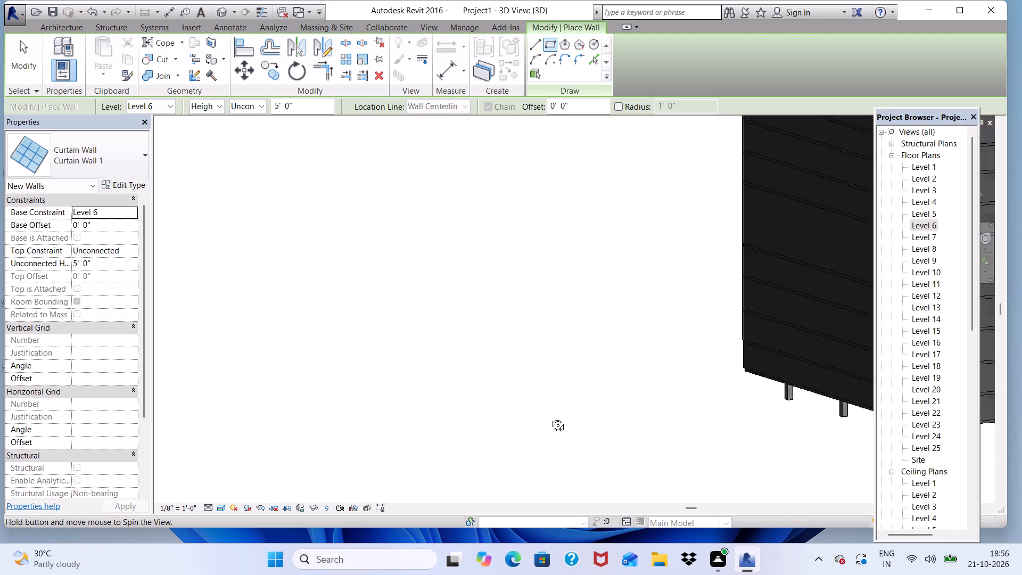
middle_click_drag(550, 417, 477, 438, "shift")
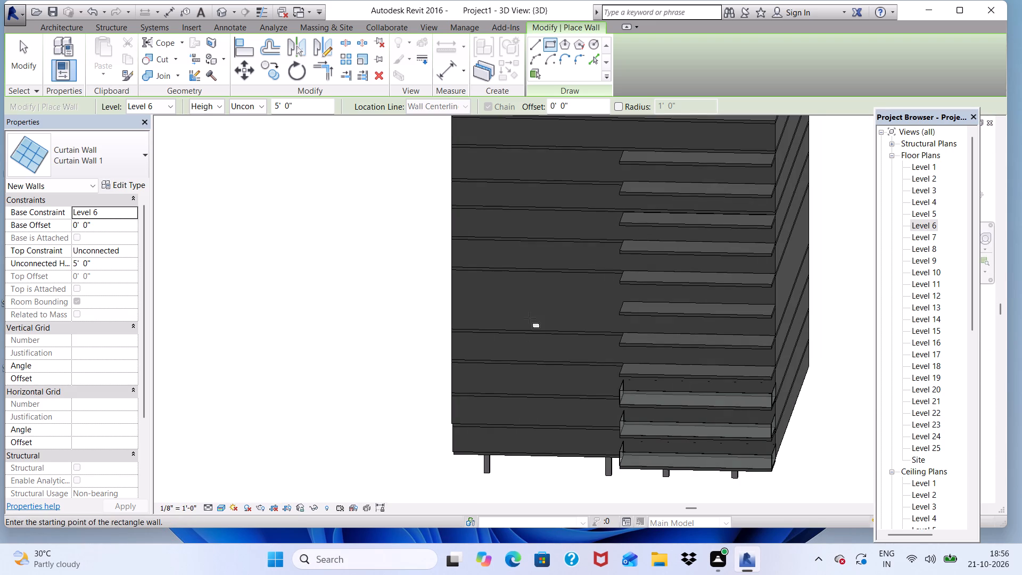
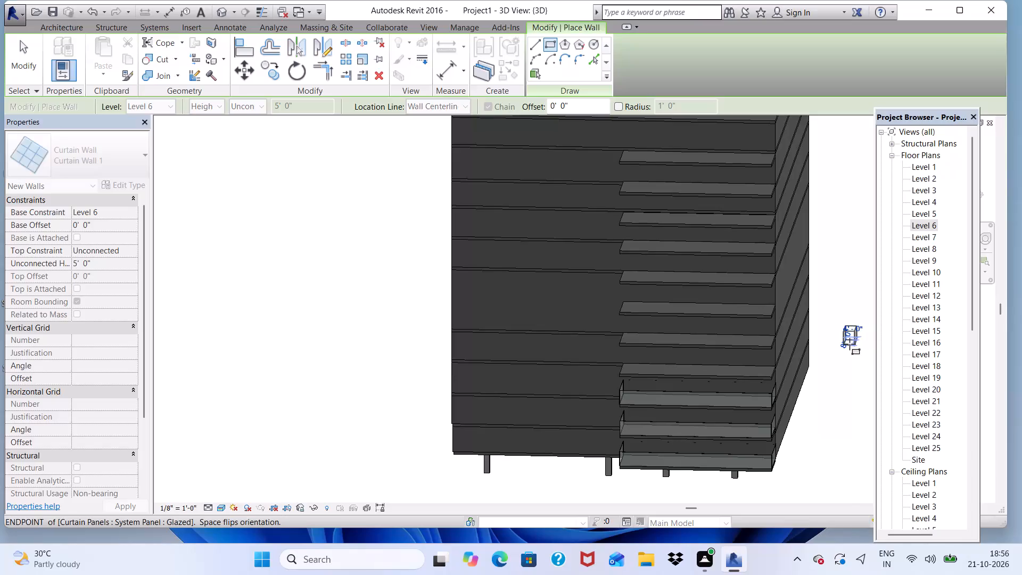
On the Level 8 floor plan, draw a 53' by 16' rectangle of 5' high Curtain Wall 1 around the projecting slab's outline.
key("Escape")
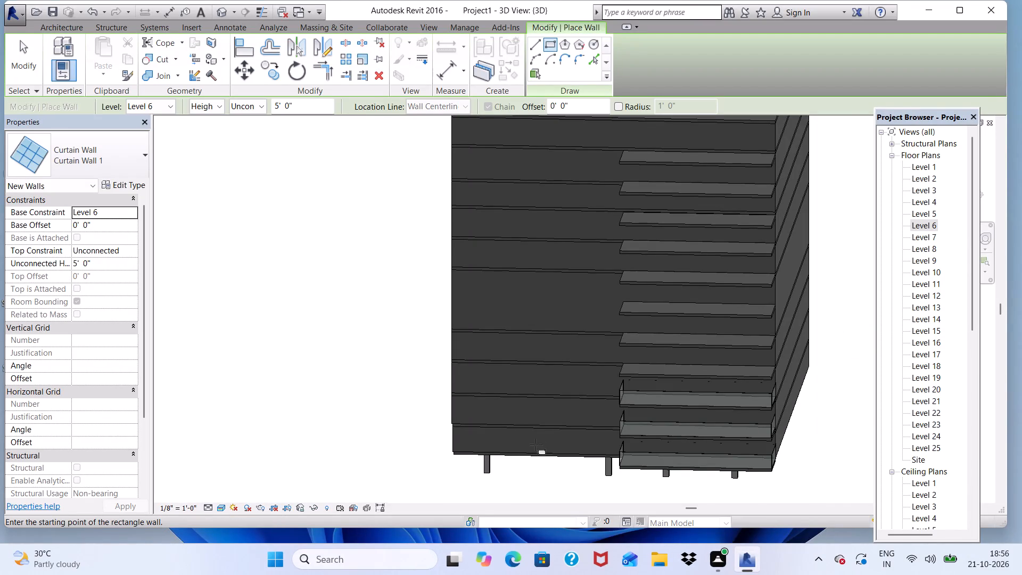
scroll(537, 439, "up", 4)
scroll(660, 362, "up", 5)
scroll(447, 316, "down", 4)
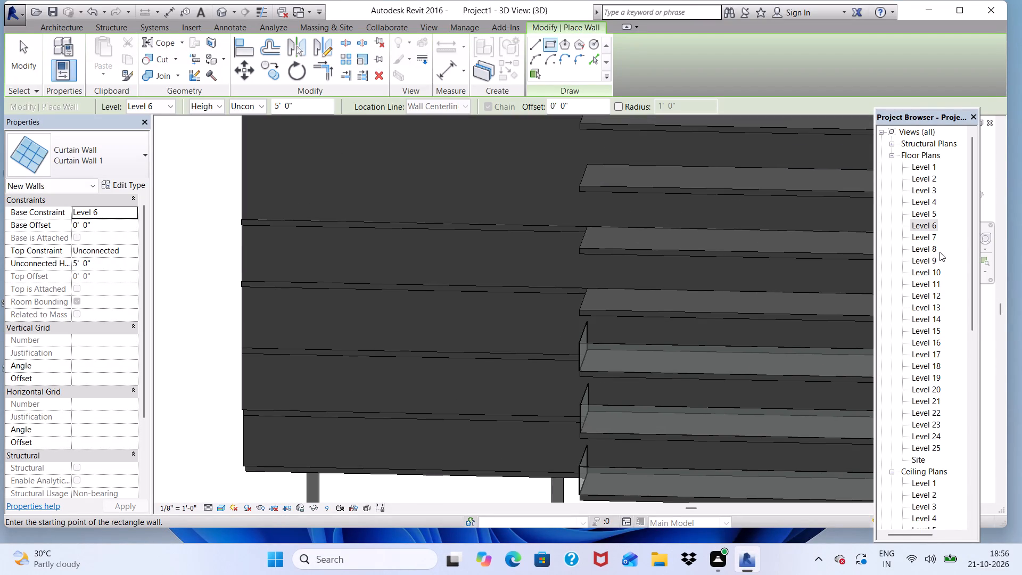
double_click(926, 251)
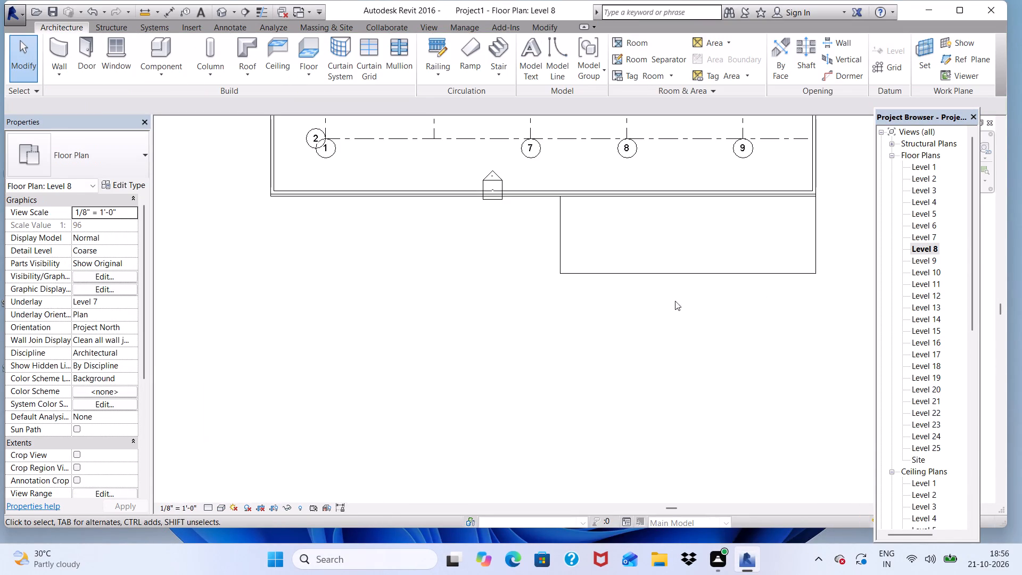
scroll(609, 286, "down", 3)
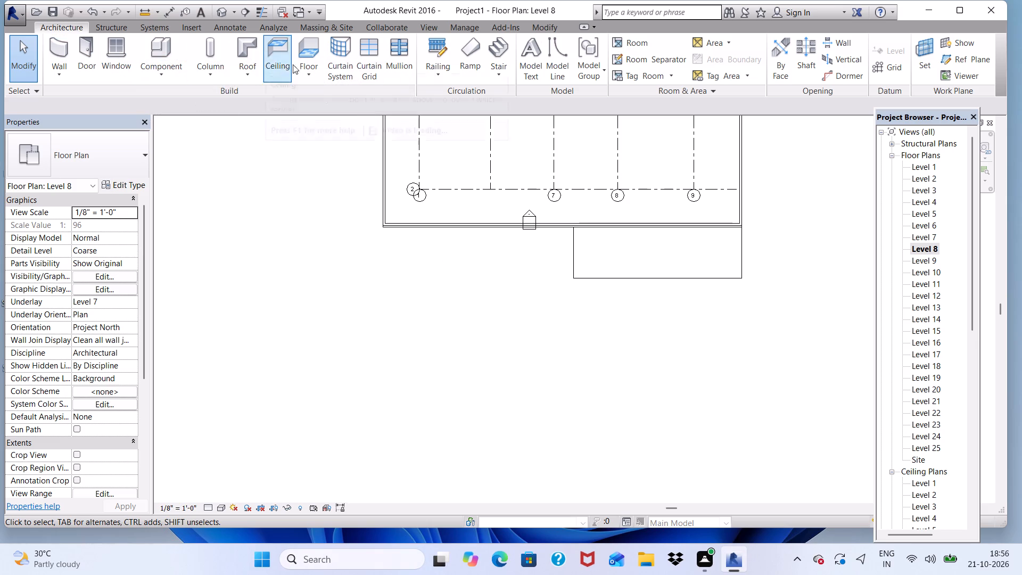
left_click(57, 52)
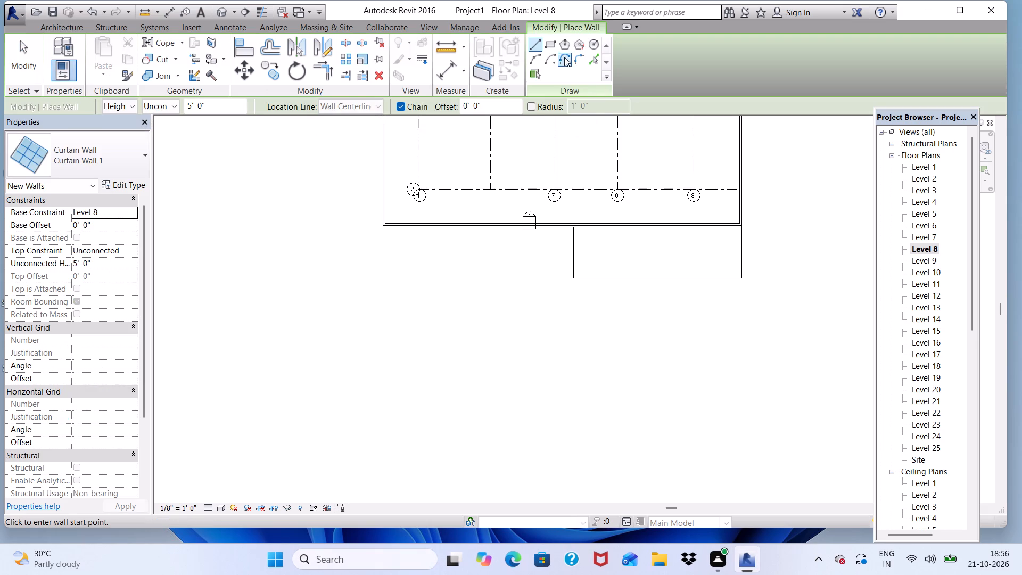
left_click(551, 48)
scroll(614, 334, "up", 4)
scroll(550, 166, "up", 8)
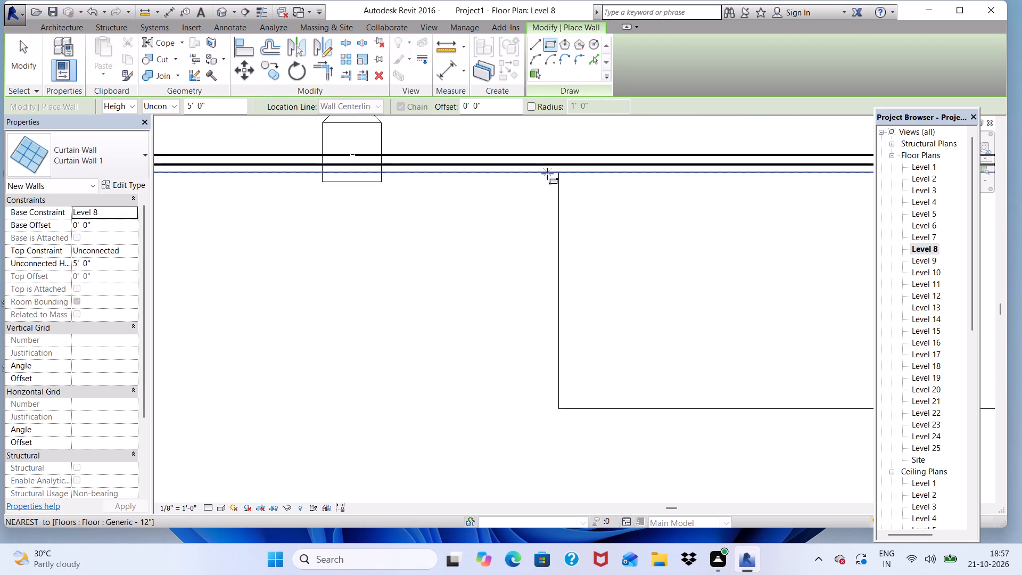
scroll(553, 173, "up", 7)
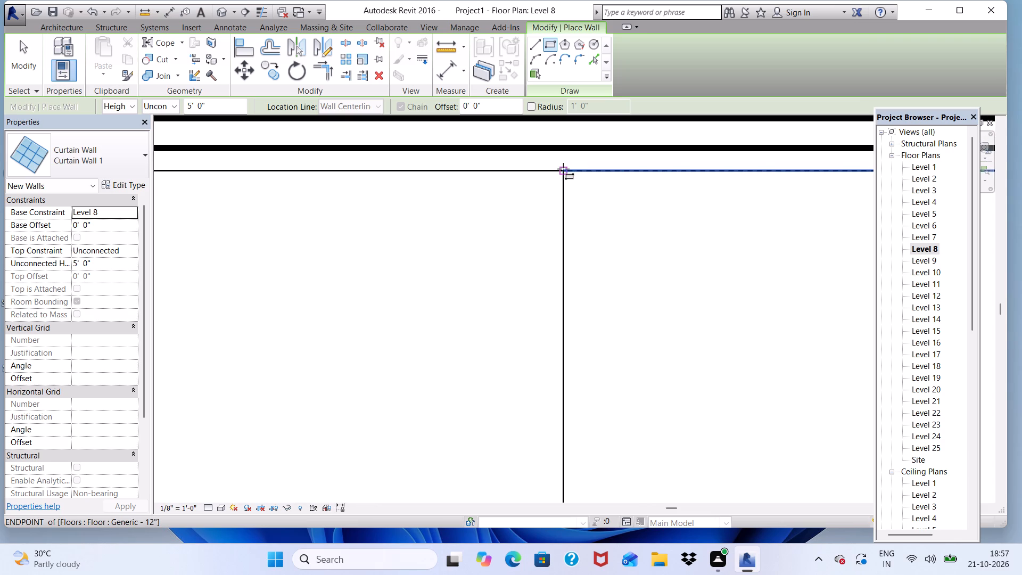
left_click(563, 169)
scroll(545, 223, "down", 5)
scroll(582, 140, "down", 5)
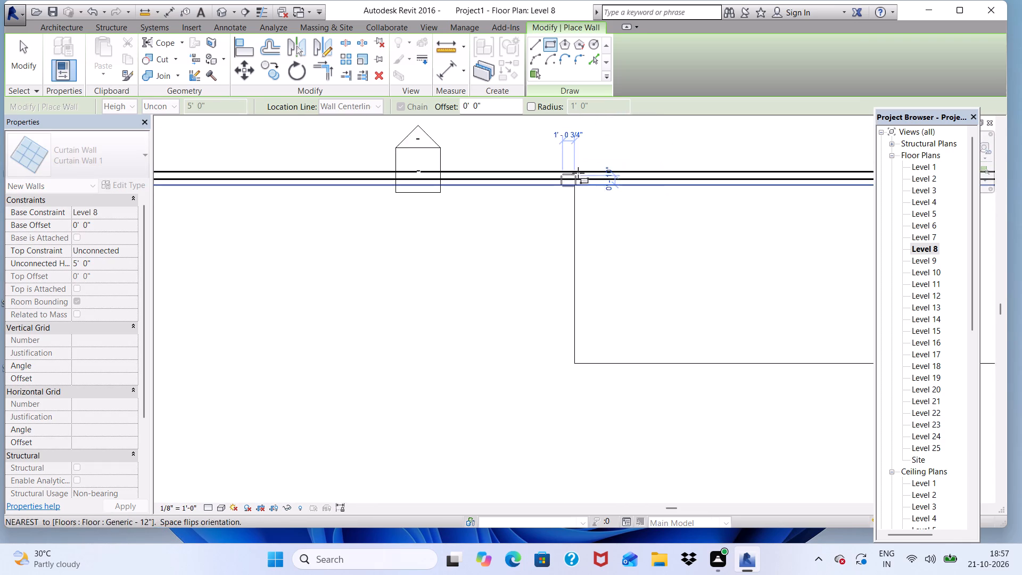
scroll(460, 219, "down", 6)
scroll(751, 304, "up", 4)
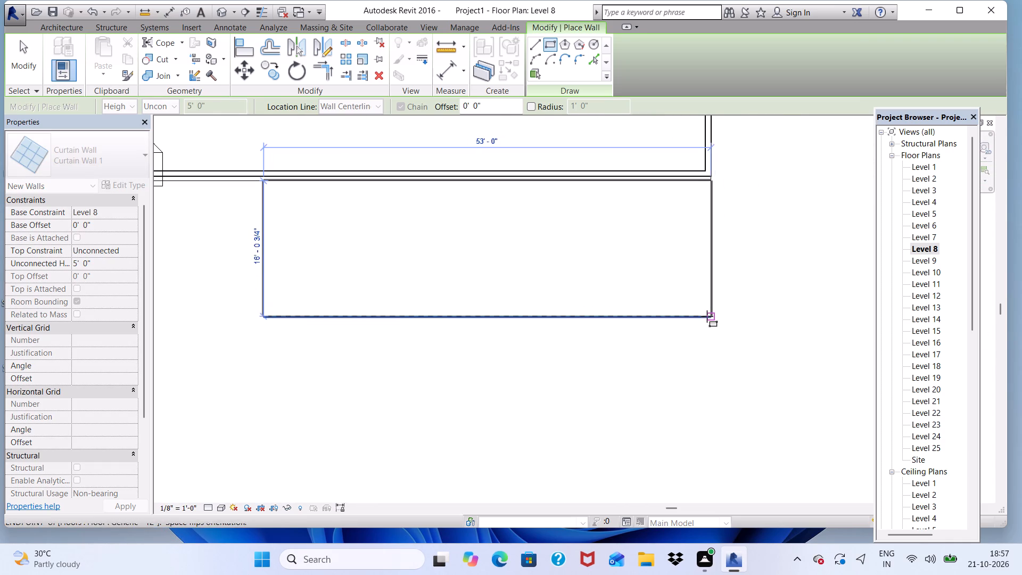
scroll(707, 316, "up", 2)
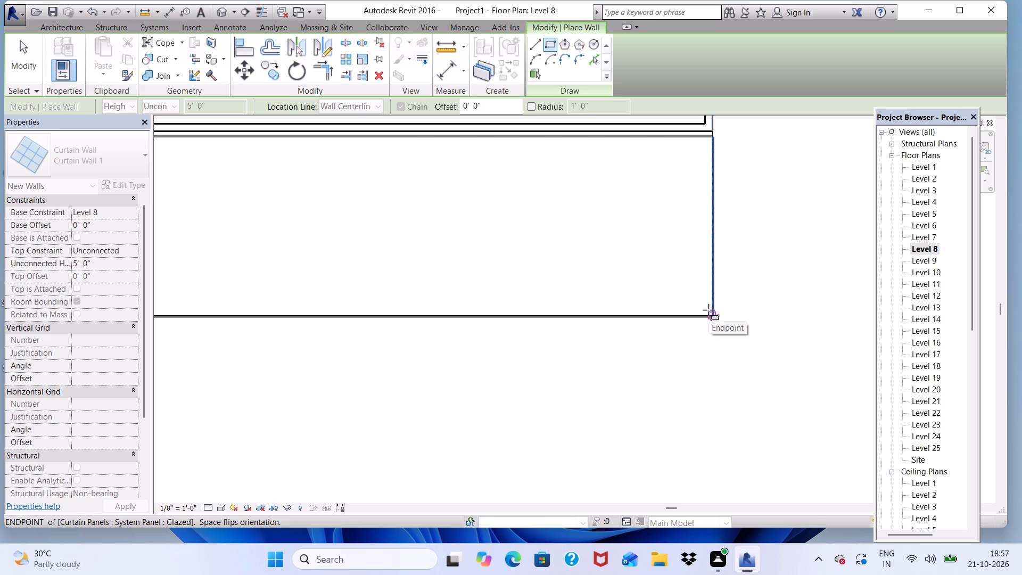
left_click(708, 310)
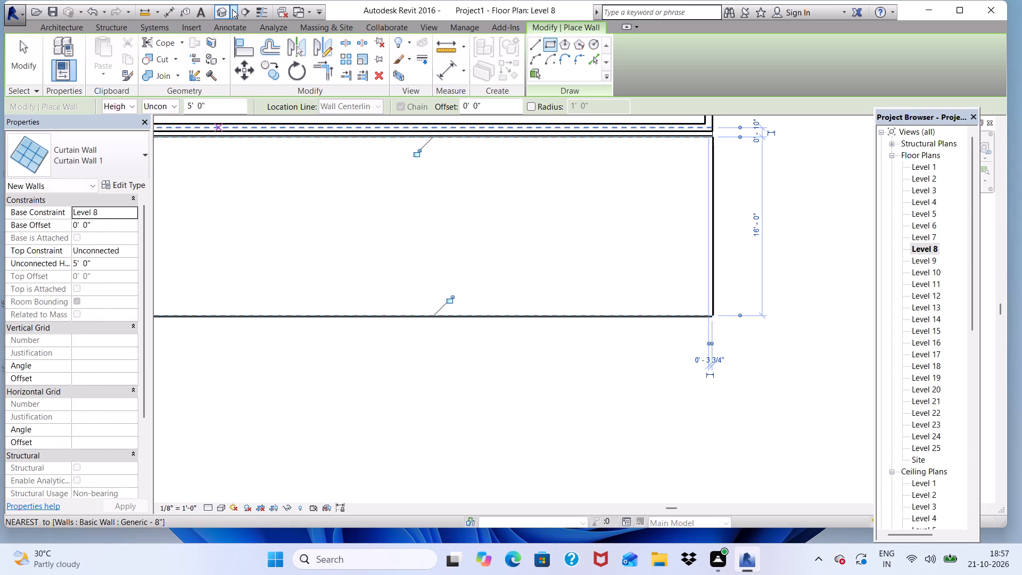
In 3D, delete the rear curtain wall of the Level 8 slab enclosure, the one running along the building face.
double_click(221, 10)
scroll(377, 245, "down", 4)
scroll(500, 234, "down", 1)
scroll(614, 264, "up", 3)
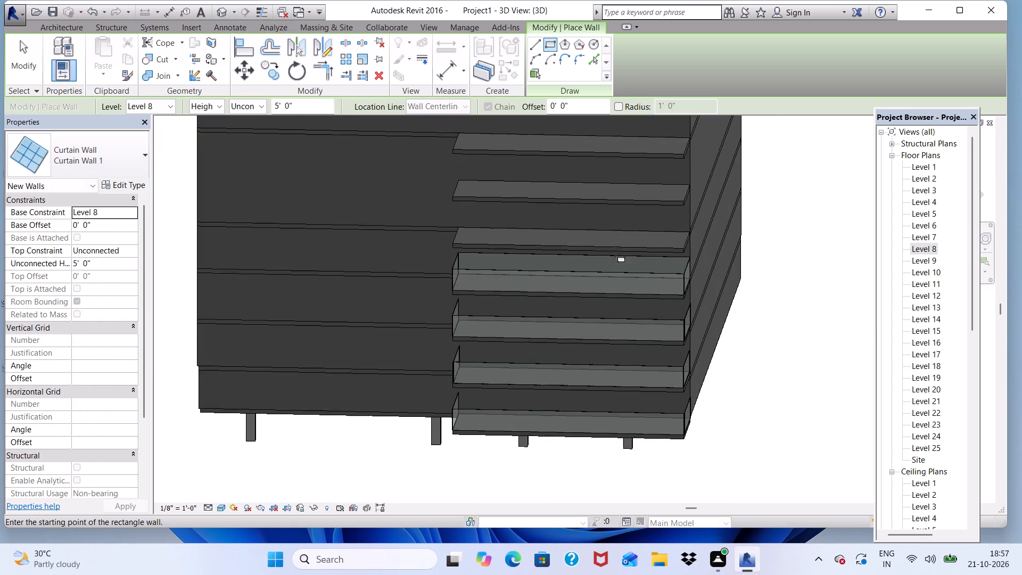
scroll(607, 244, "up", 4)
key("space")
scroll(369, 285, "up", 4)
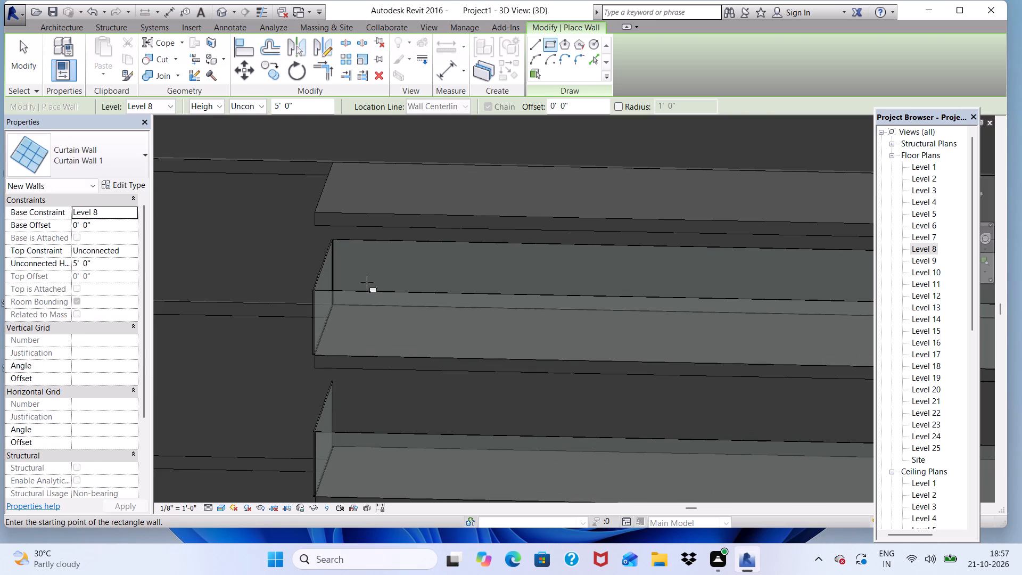
key("Escape")
left_click(384, 239)
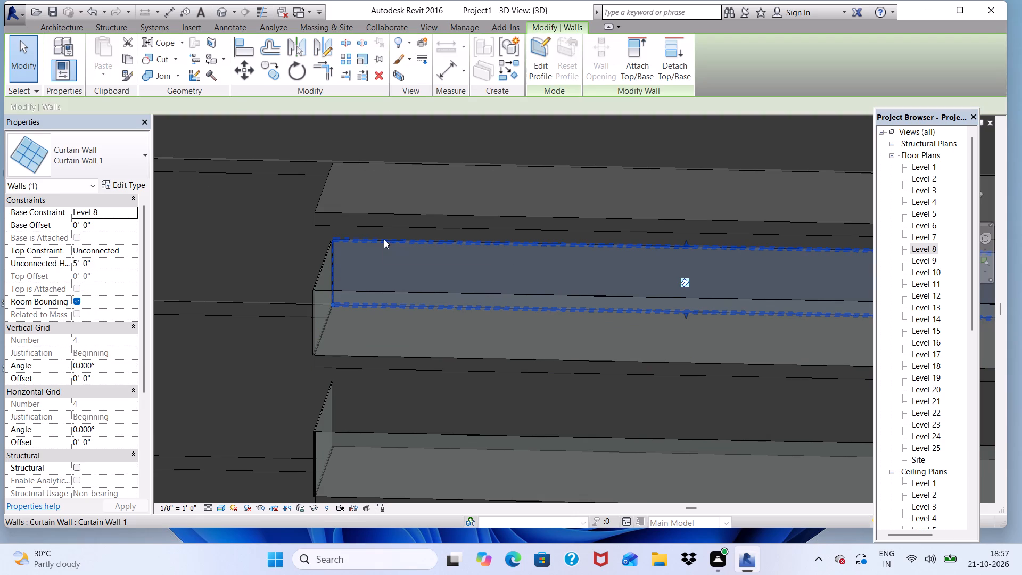
key("Delete")
Examine the Level 8 slab enclosure in 3D alongside the lower enclosures and the whole building.
scroll(382, 233, "down", 2)
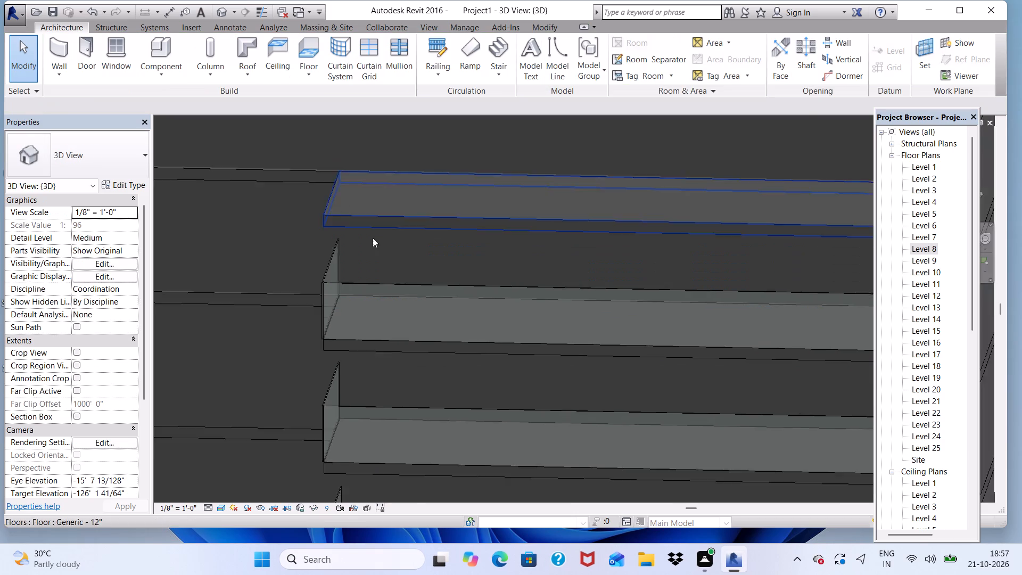
scroll(373, 238, "down", 10)
left_click(615, 337)
scroll(452, 209, "up", 5)
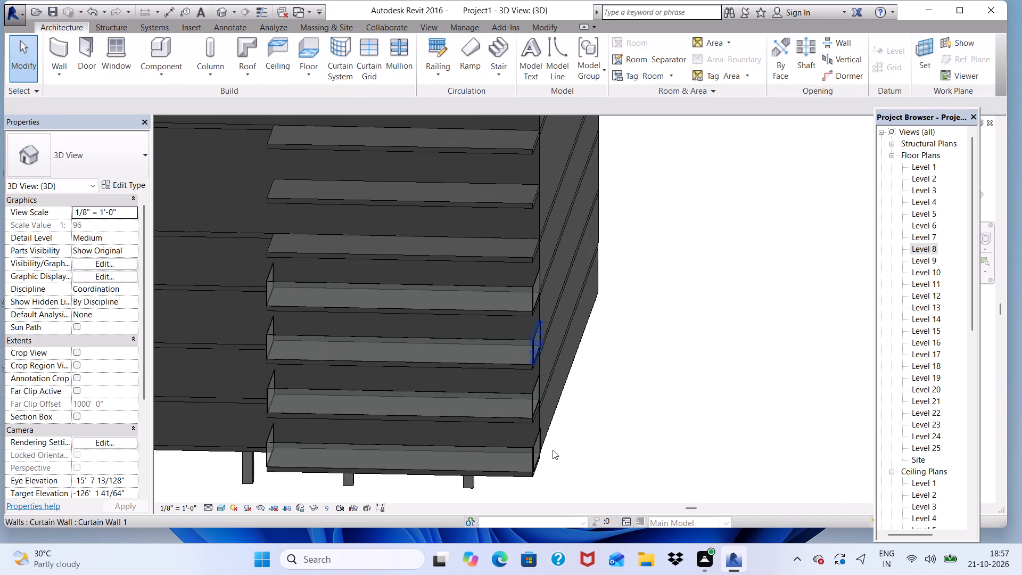
middle_click_drag(552, 401, 485, 368, "shift")
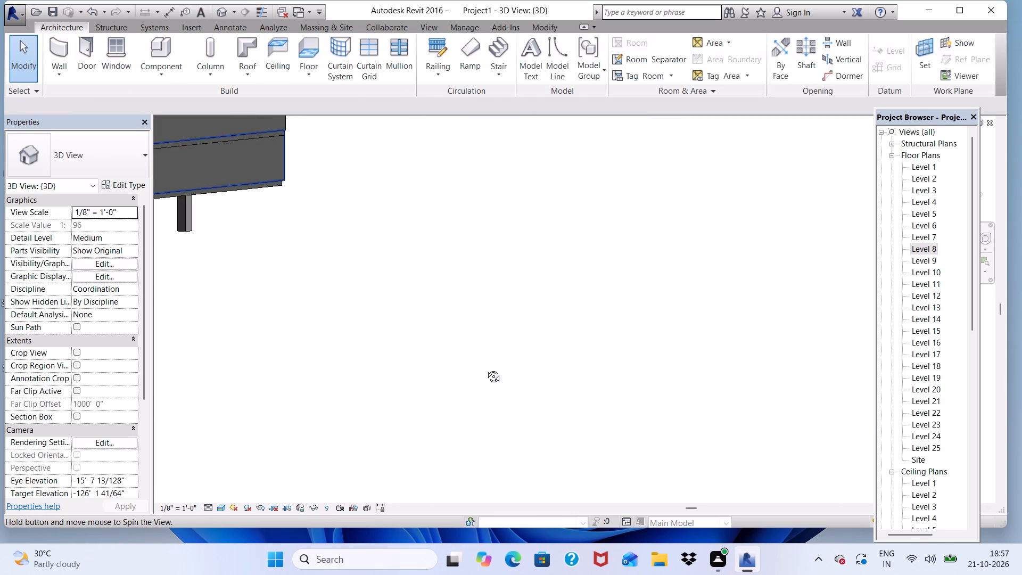
middle_click_drag(485, 368, 548, 410, "shift")
middle_click_drag(601, 468, 594, 471, "shift")
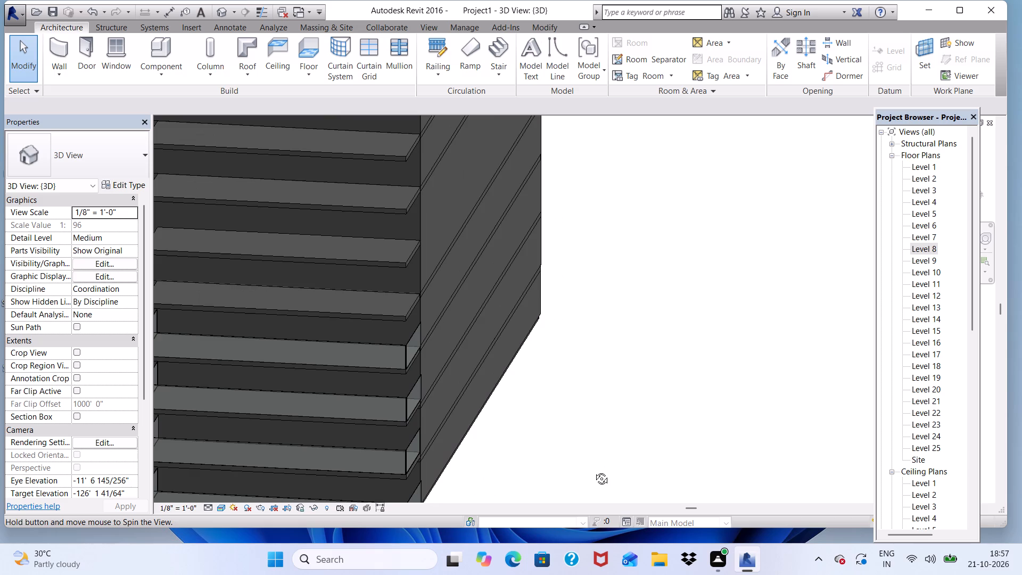
middle_click_drag(594, 471, 588, 464, "shift")
scroll(441, 304, "down", 8)
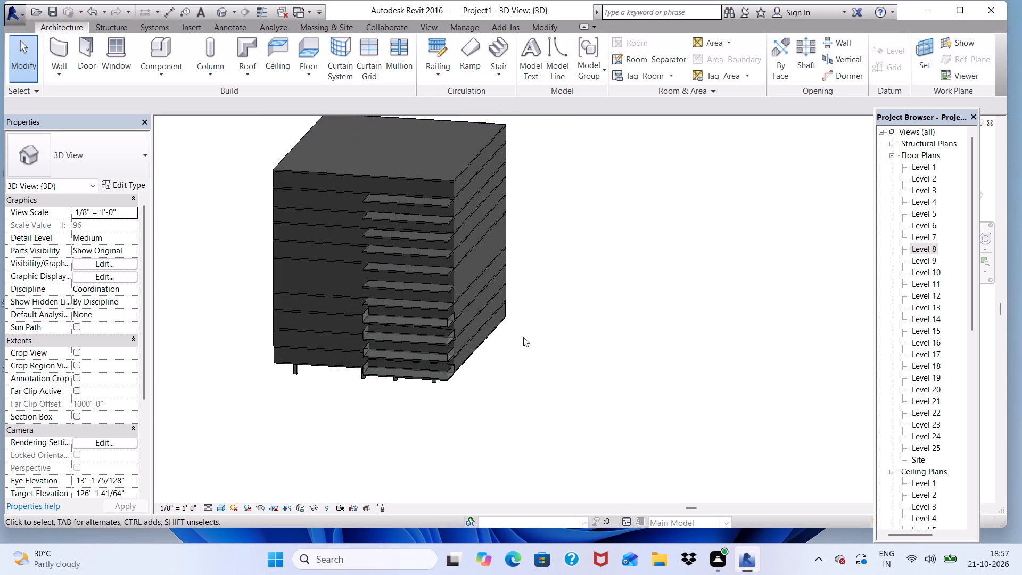
Open the Level 10 floor plan and set up 5' high Curtain Wall 1 for drawing as a rectangle at the projecting slab.
double_click(927, 268)
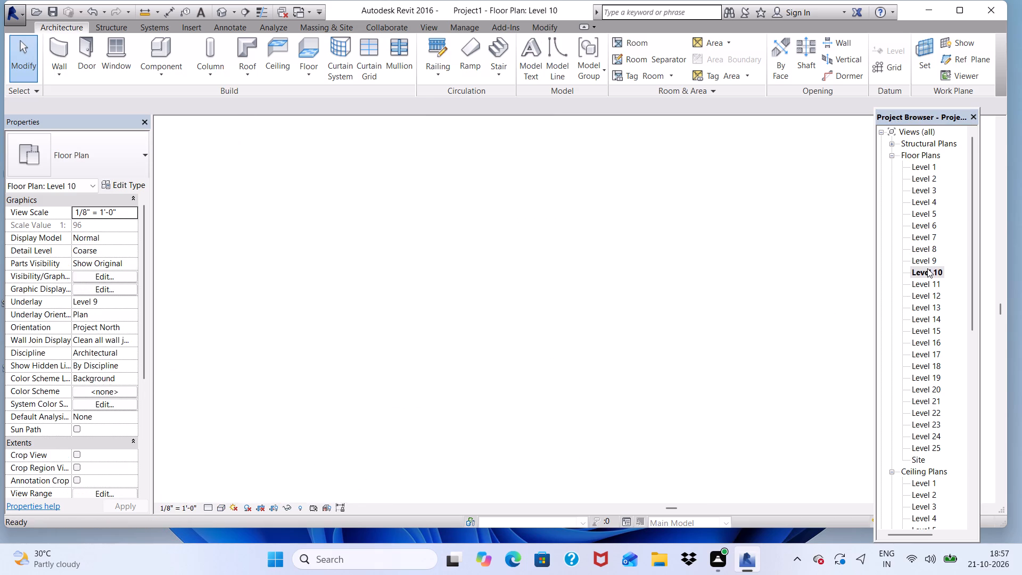
scroll(903, 270, "down", 5)
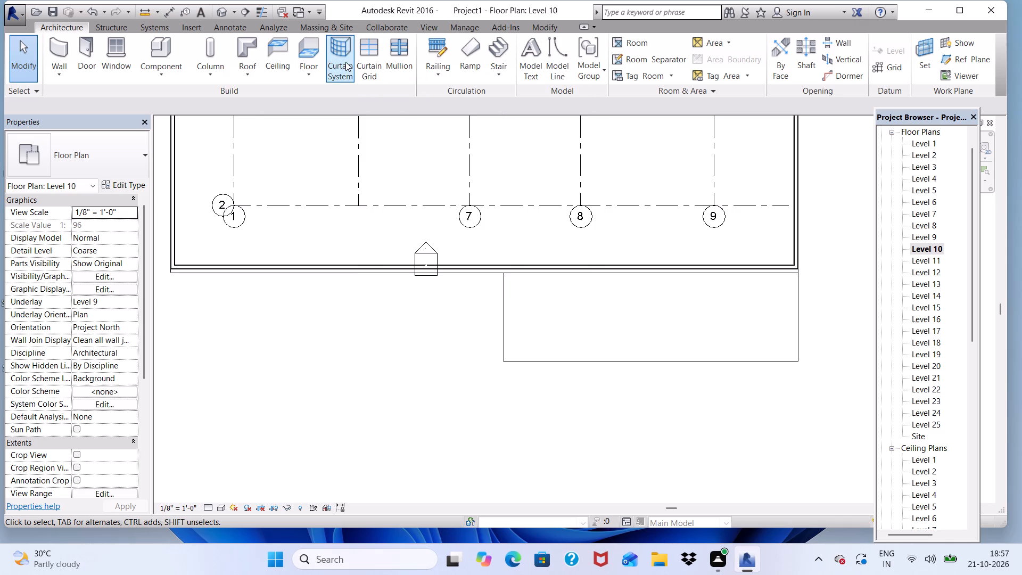
left_click(55, 40)
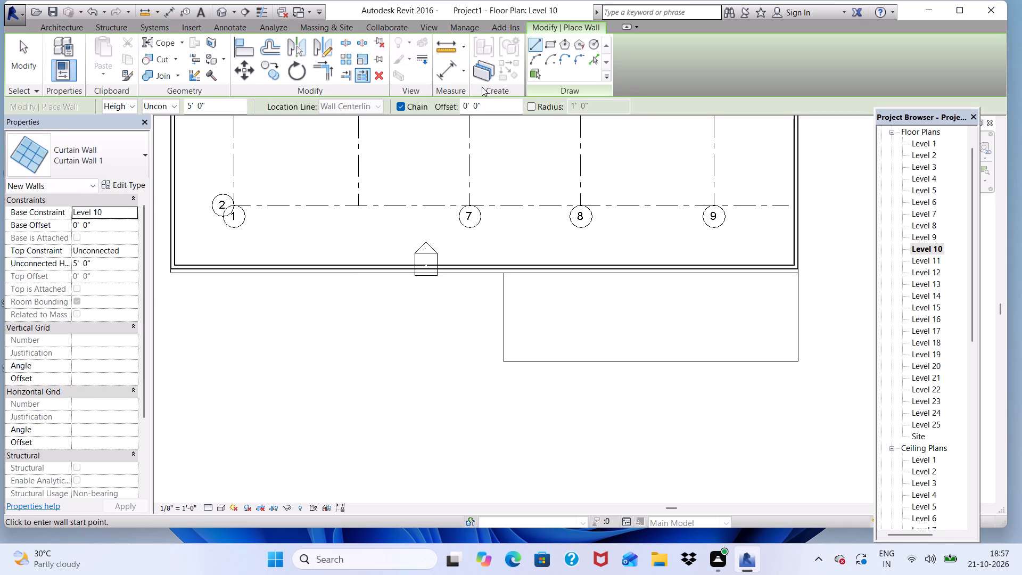
left_click(552, 46)
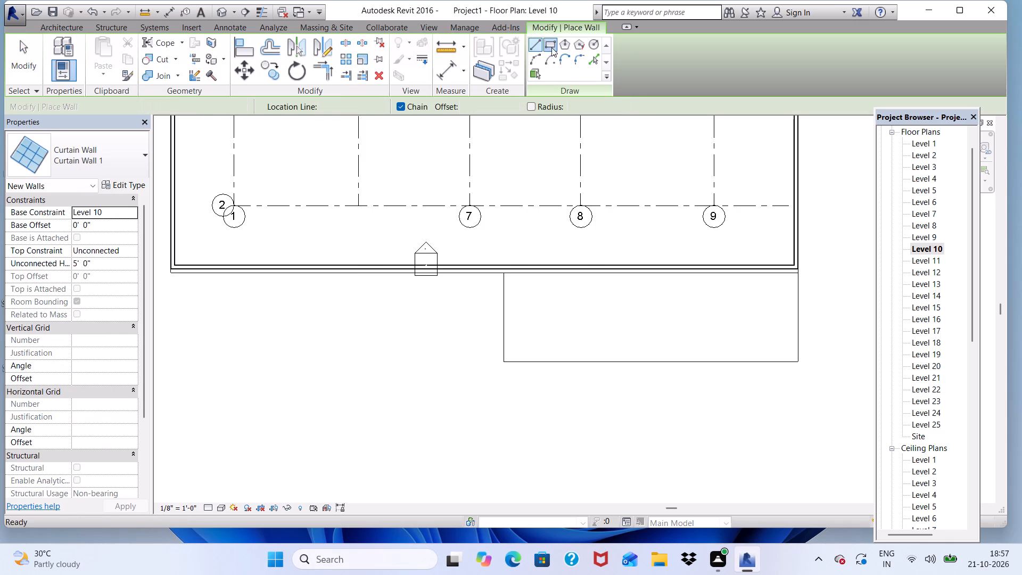
scroll(505, 295, "up", 9)
scroll(500, 249, "up", 3)
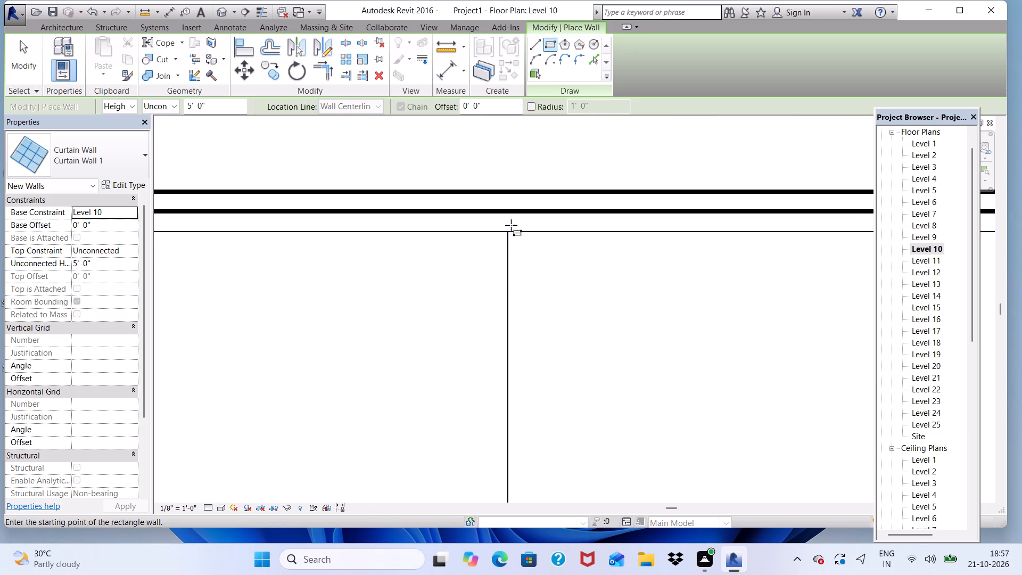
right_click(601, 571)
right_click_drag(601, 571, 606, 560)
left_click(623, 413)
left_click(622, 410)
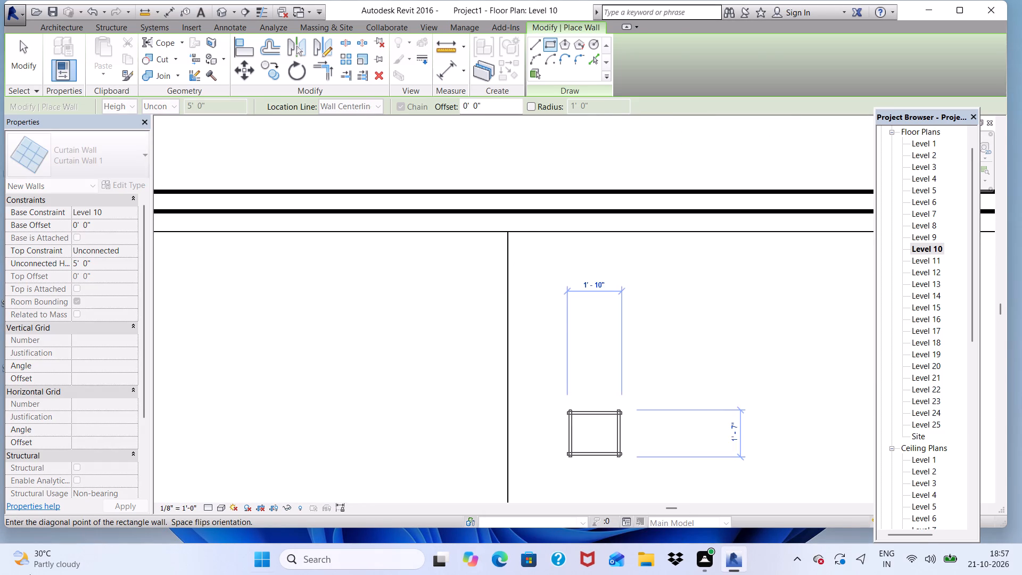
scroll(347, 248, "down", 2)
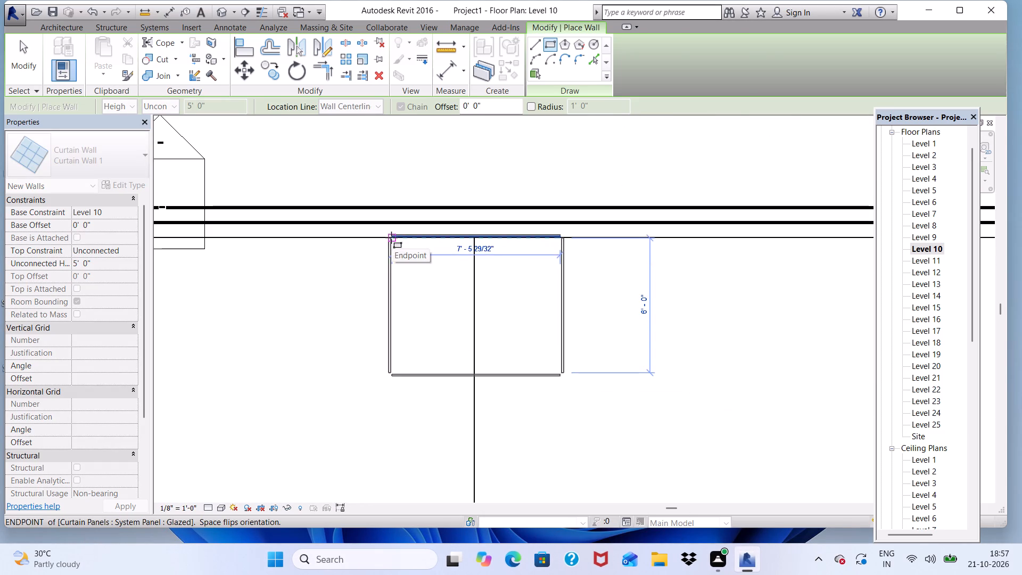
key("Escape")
Draw the 5' high curtain wall rectangle, about 16' deep, around the Level 10 projecting slab's outline, corner to opposite corner.
scroll(400, 234, "up", 1)
scroll(521, 231, "up", 3)
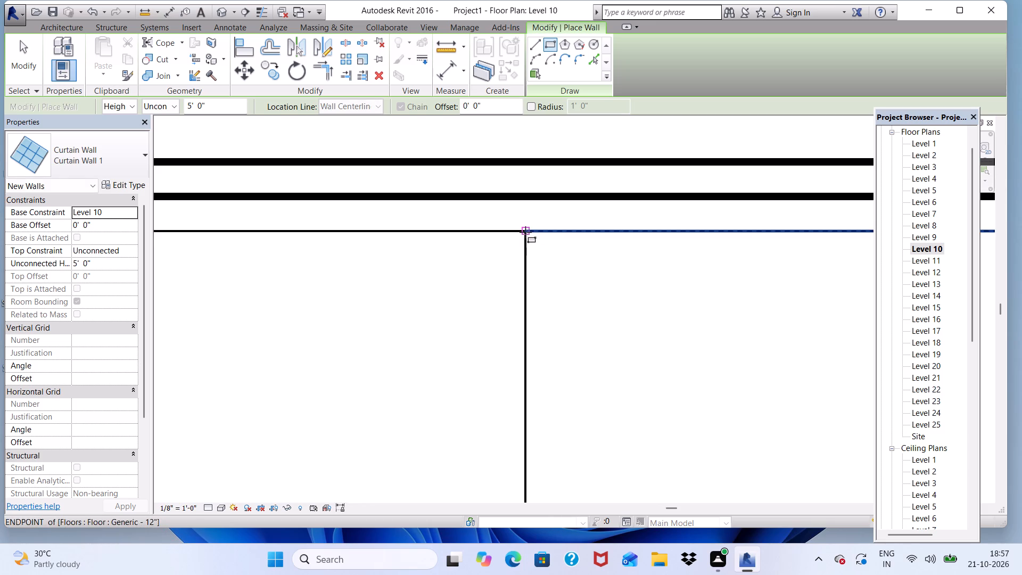
left_click(525, 232)
scroll(497, 242, "down", 10)
scroll(466, 192, "down", 7)
scroll(618, 314, "down", 1)
scroll(681, 298, "up", 2)
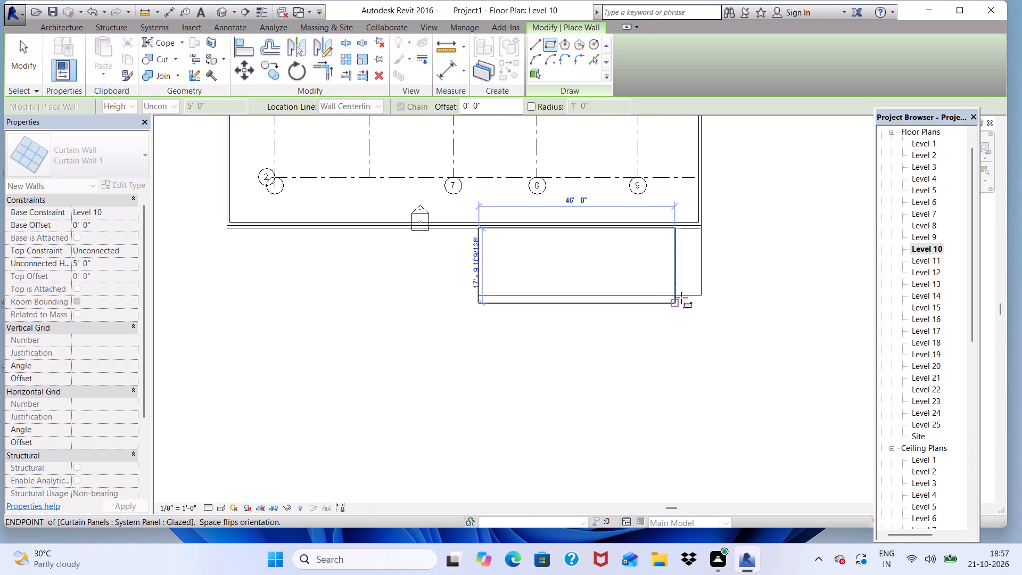
scroll(681, 298, "up", 2)
scroll(726, 278, "up", 2)
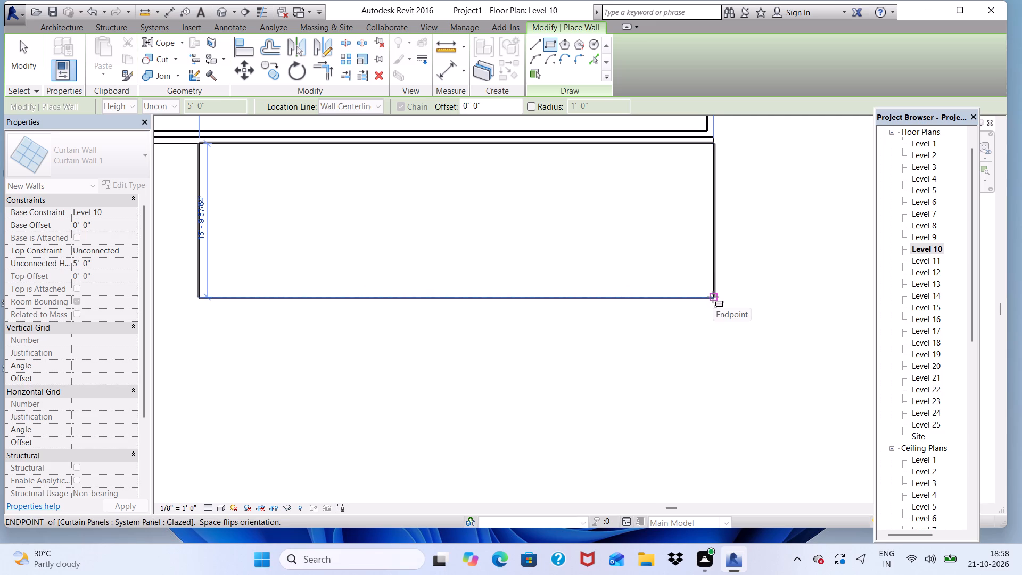
left_click(713, 297)
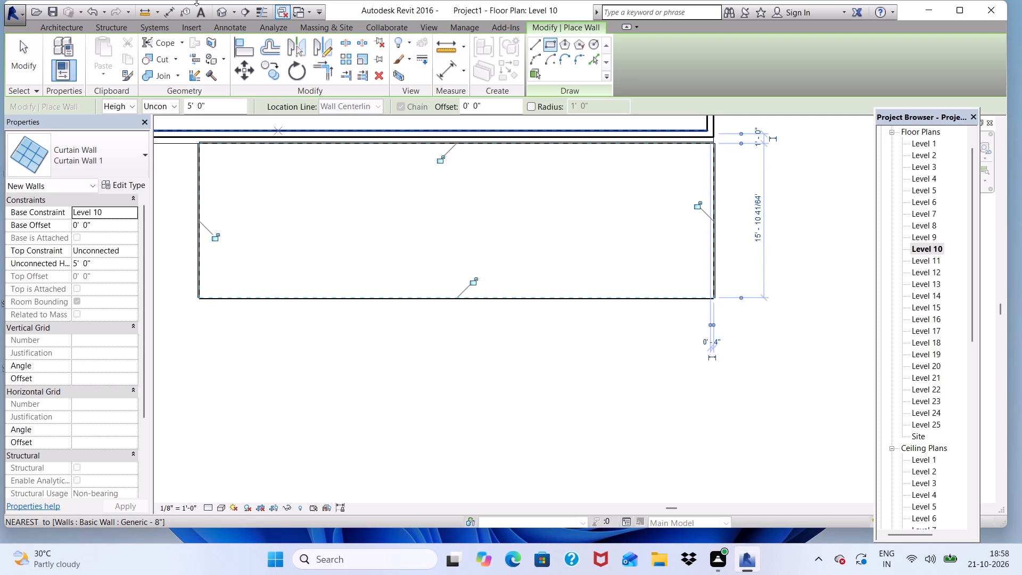
In 3D, delete the rear curtain wall of the Level 10 slab enclosure, the one running along the building face.
left_click(222, 12)
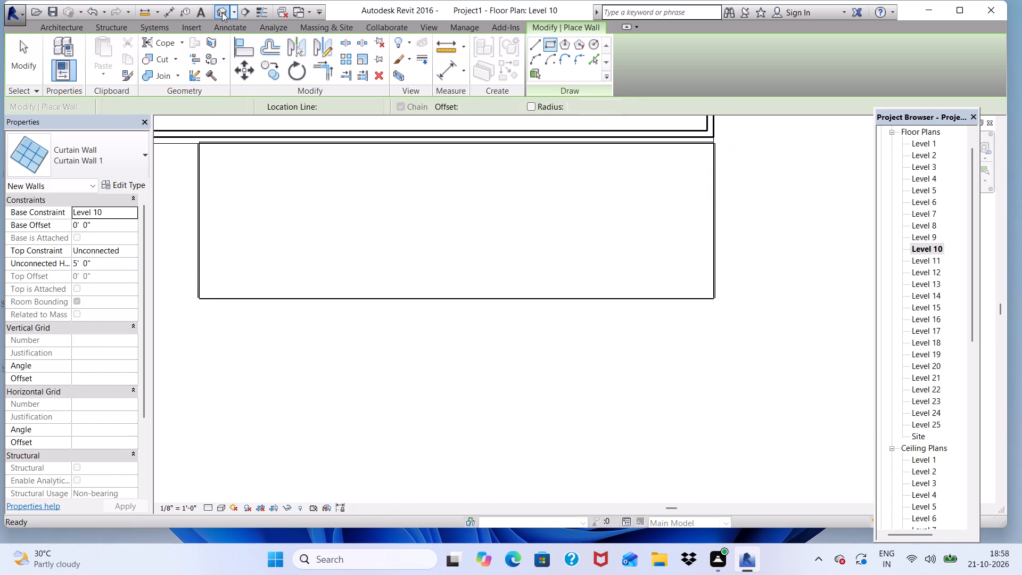
scroll(402, 264, "up", 5)
scroll(366, 362, "up", 9)
left_click_drag(350, 333, 370, 330)
key("space")
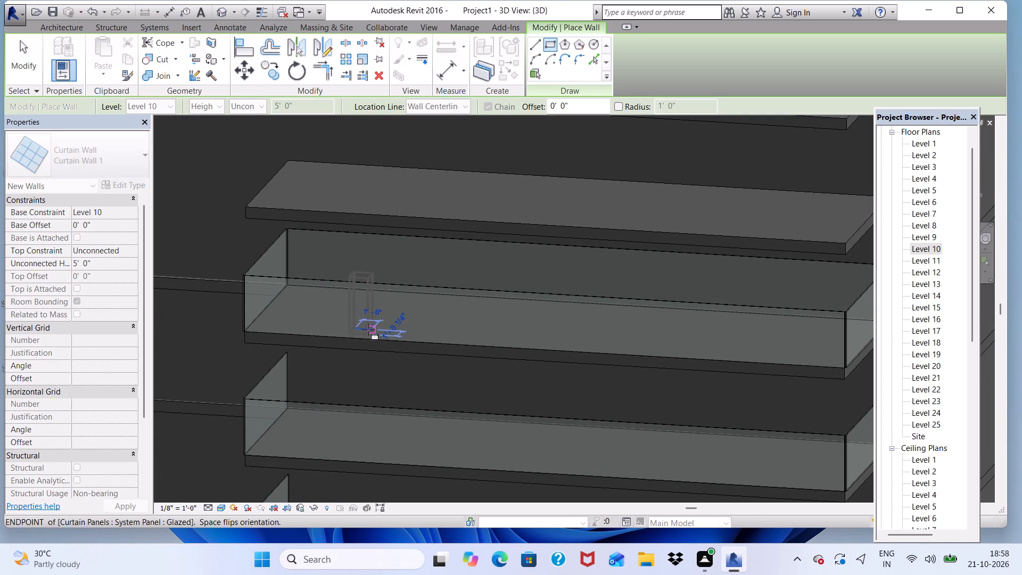
key("Escape")
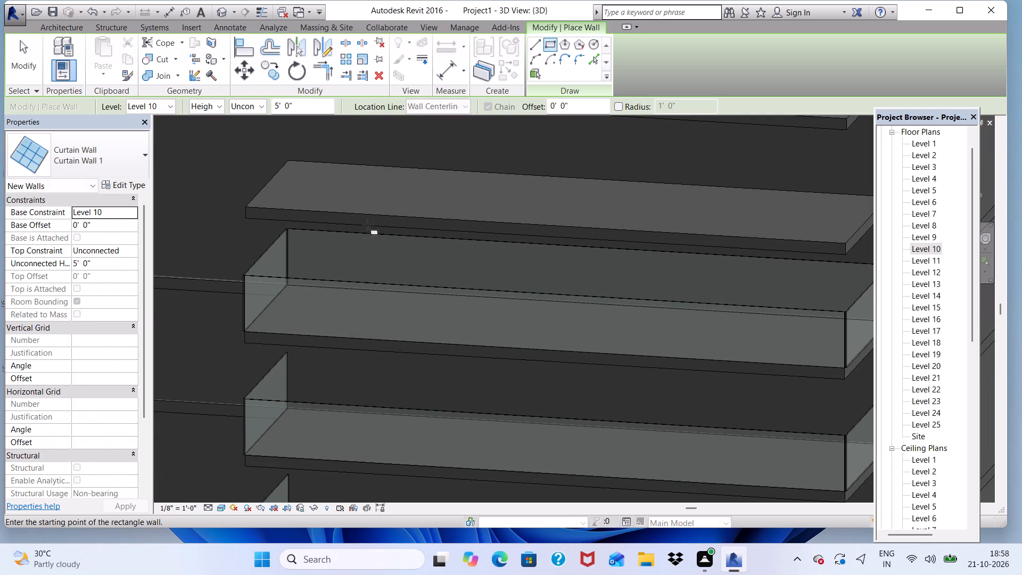
key("Escape")
double_click(389, 252)
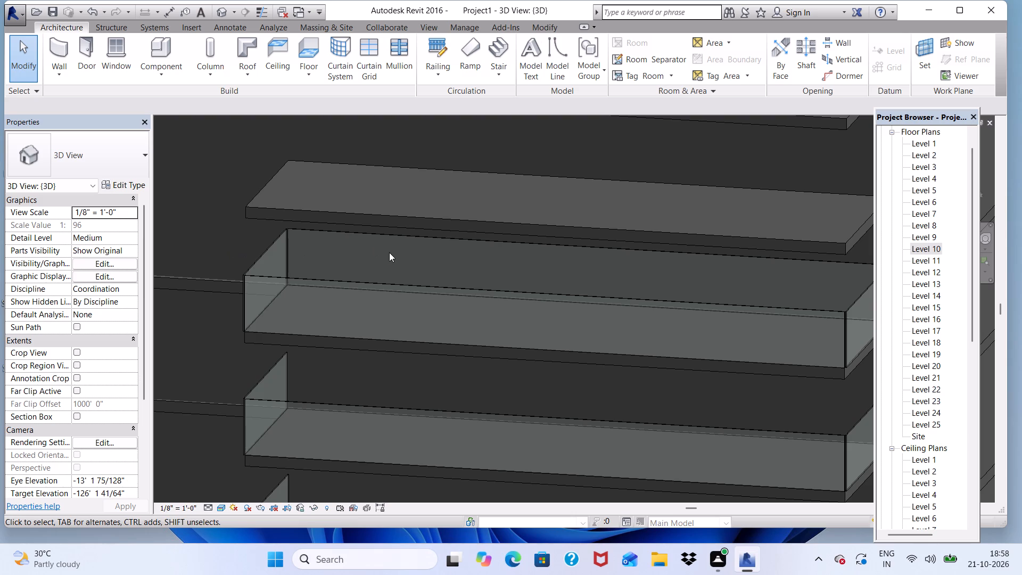
left_click(393, 240)
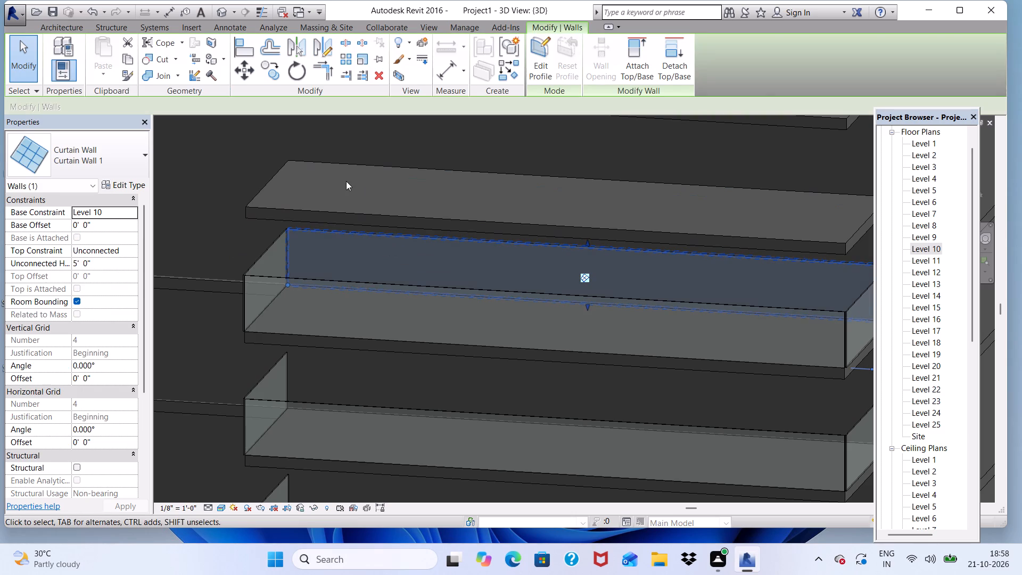
key("Delete")
Examine the Level 10 slab enclosure in 3D against the whole building and the projecting slabs above it.
scroll(318, 233, "down", 6)
scroll(301, 261, "up", 1)
scroll(273, 281, "down", 10)
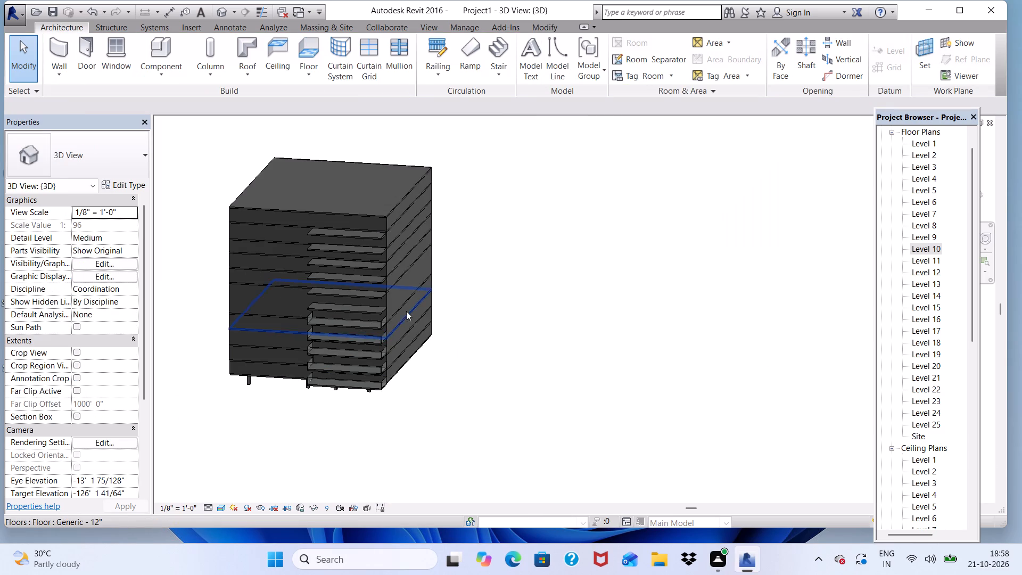
scroll(365, 272, "up", 3)
scroll(364, 269, "down", 4)
scroll(355, 299, "up", 5)
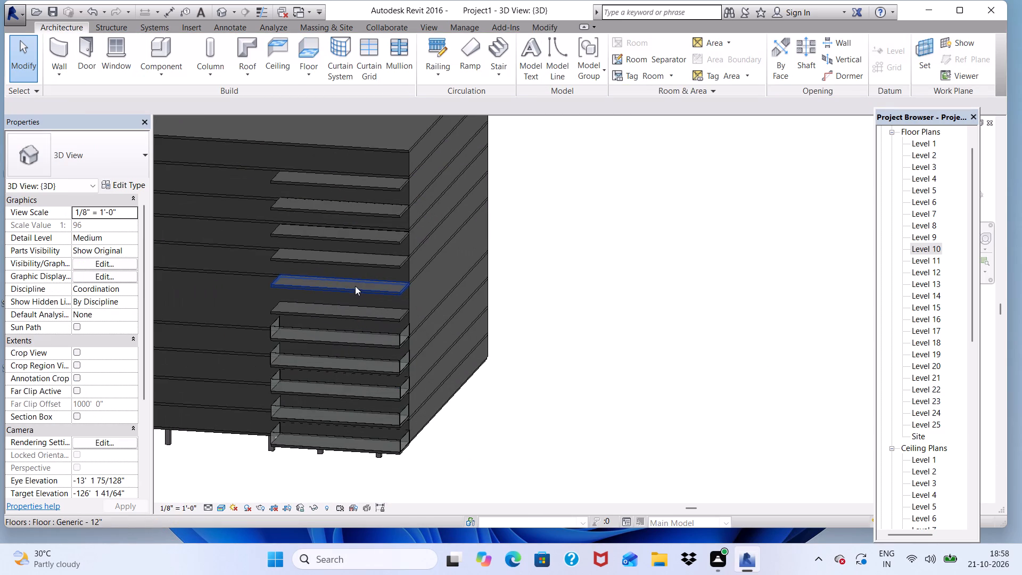
scroll(355, 286, "up", 4)
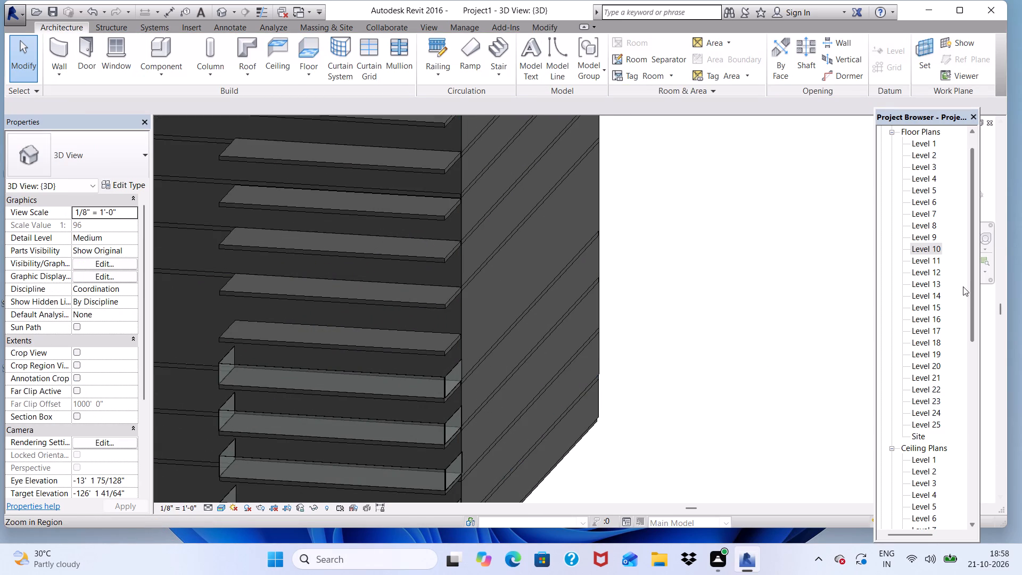
On the Level 12 floor plan, draw a 5' high Curtain Wall 1 rectangle about 16' deep around the projecting slab, corner to opposite corner.
double_click(917, 271)
scroll(614, 290, "down", 2)
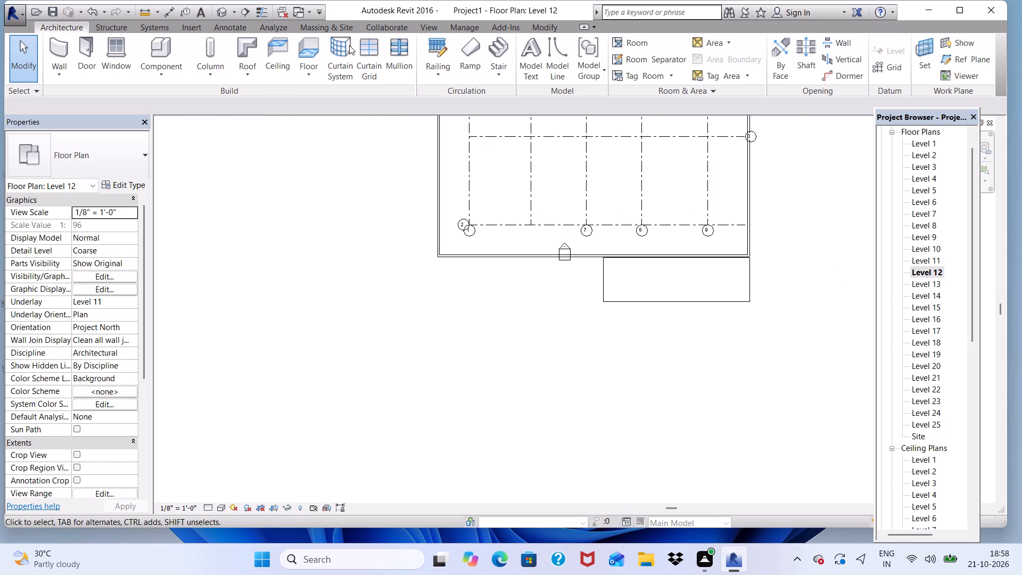
left_click(48, 45)
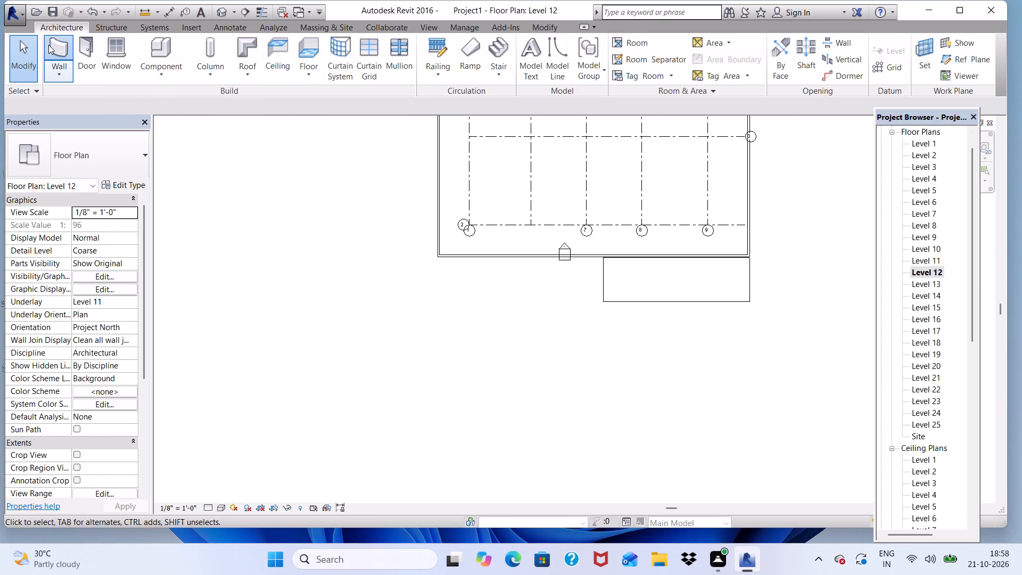
left_click(546, 36)
left_click_drag(550, 39, 553, 48)
scroll(723, 325, "up", 4)
scroll(481, 202, "up", 8)
scroll(545, 211, "up", 4)
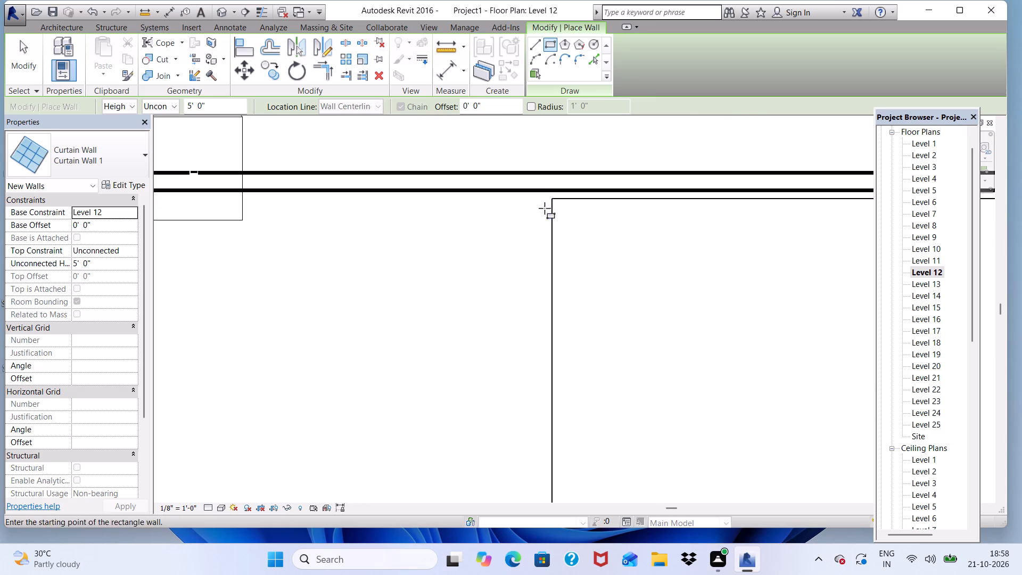
scroll(548, 198, "up", 6)
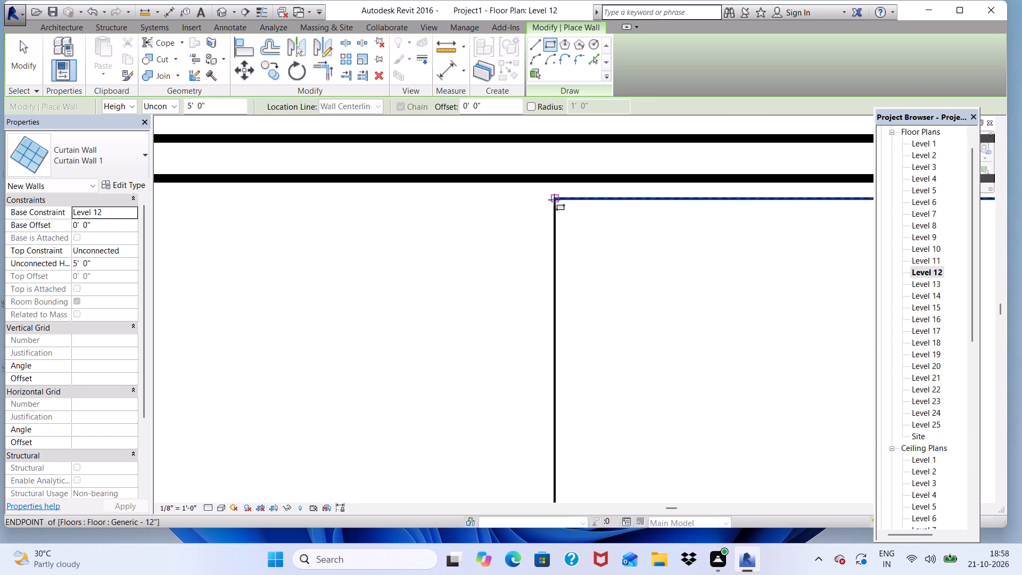
left_click(553, 198)
scroll(558, 229, "down", 4)
scroll(566, 251, "up", 1)
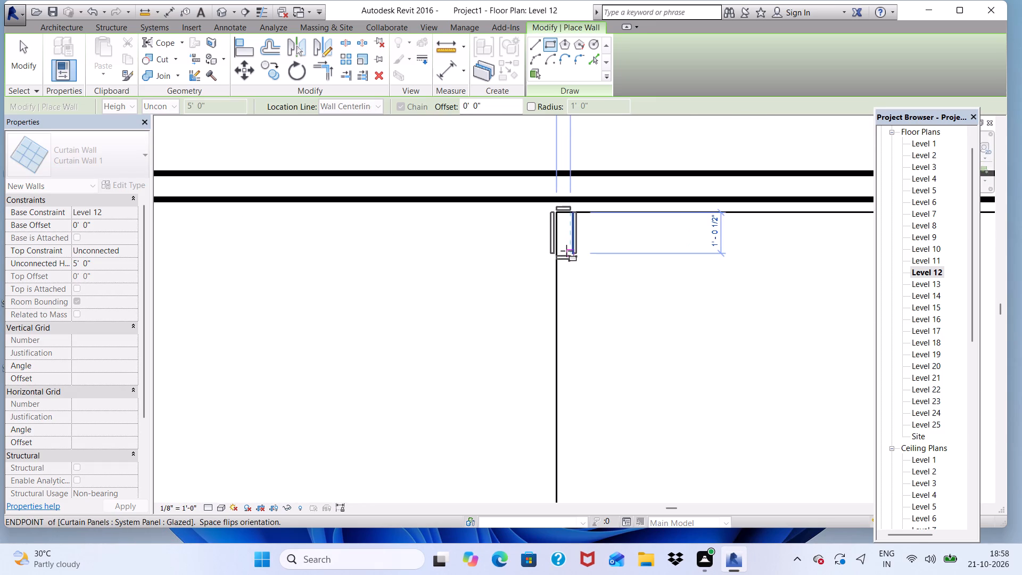
scroll(566, 251, "down", 20)
scroll(566, 251, "down", 1)
scroll(716, 407, "up", 1)
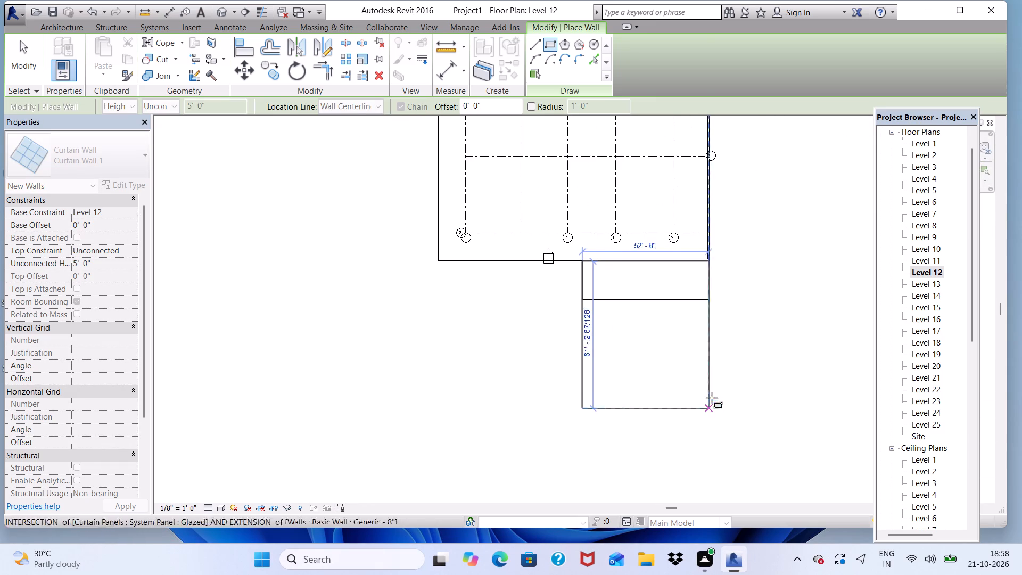
scroll(734, 286, "up", 7)
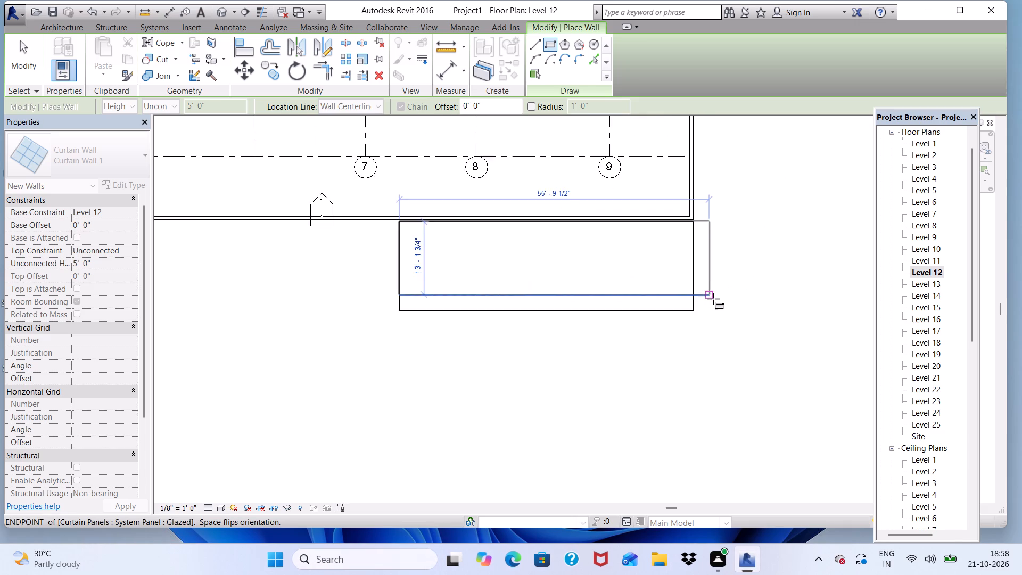
scroll(650, 350, "up", 4)
scroll(731, 287, "up", 3)
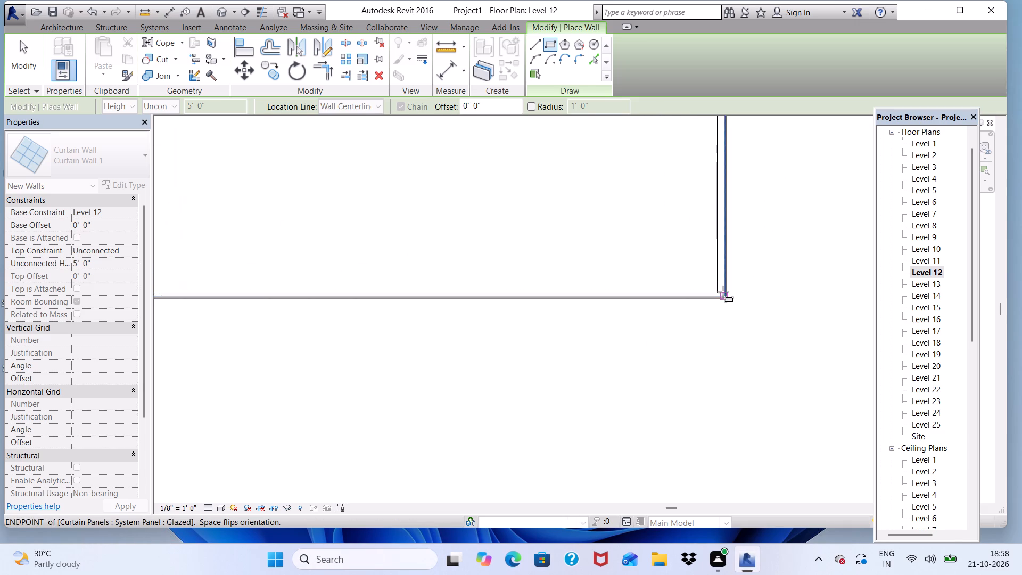
left_click(712, 289)
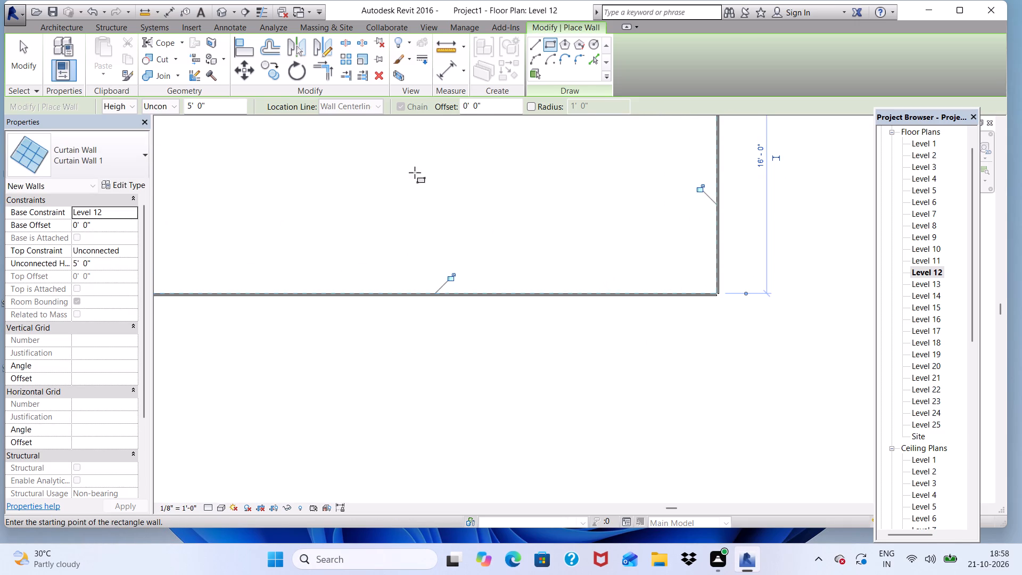
In 3D, delete the rear curtain wall of the Level 12 slab enclosure, the one running along the building face.
left_click(216, 7)
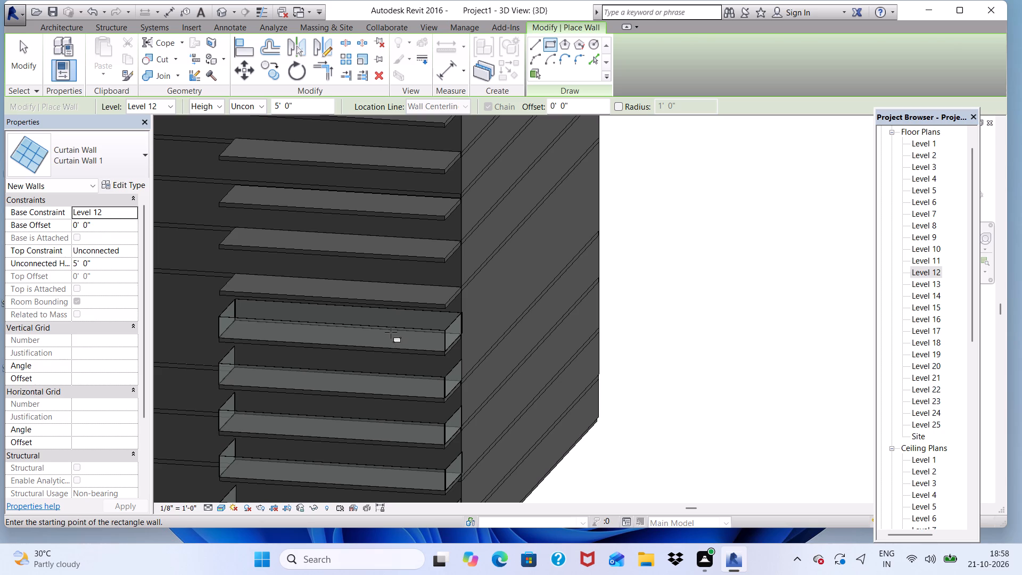
key("Escape")
scroll(322, 293, "up", 2)
right_click(317, 307)
right_click(317, 307)
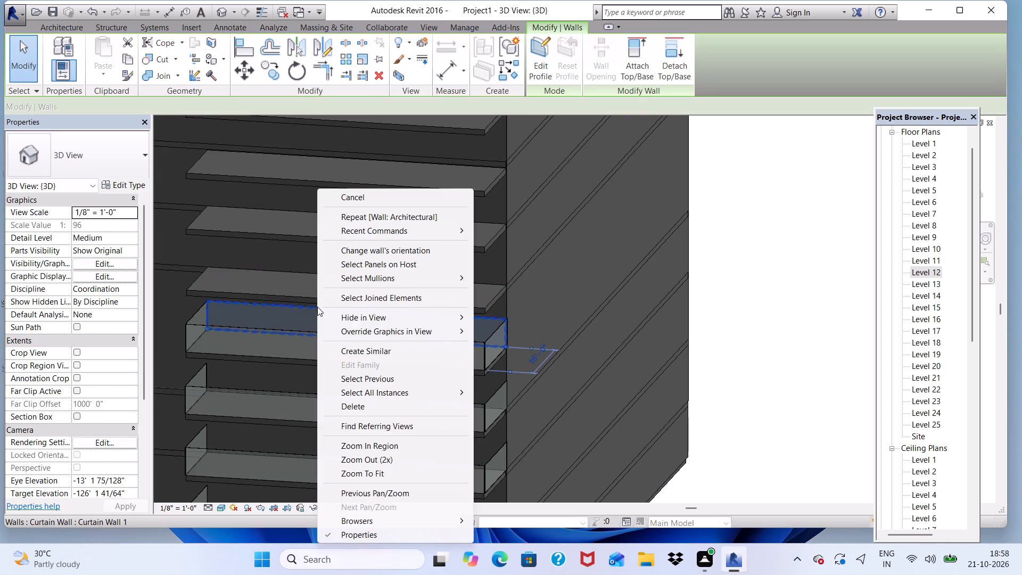
right_click(317, 307)
left_click(317, 307)
right_click(317, 307)
right_click(317, 307)
left_click(317, 307)
right_click(317, 307)
right_click(317, 307)
right_click(316, 307)
right_click_drag(309, 306, 304, 306)
right_click(297, 307)
left_click_drag(296, 308, 279, 309)
key("space")
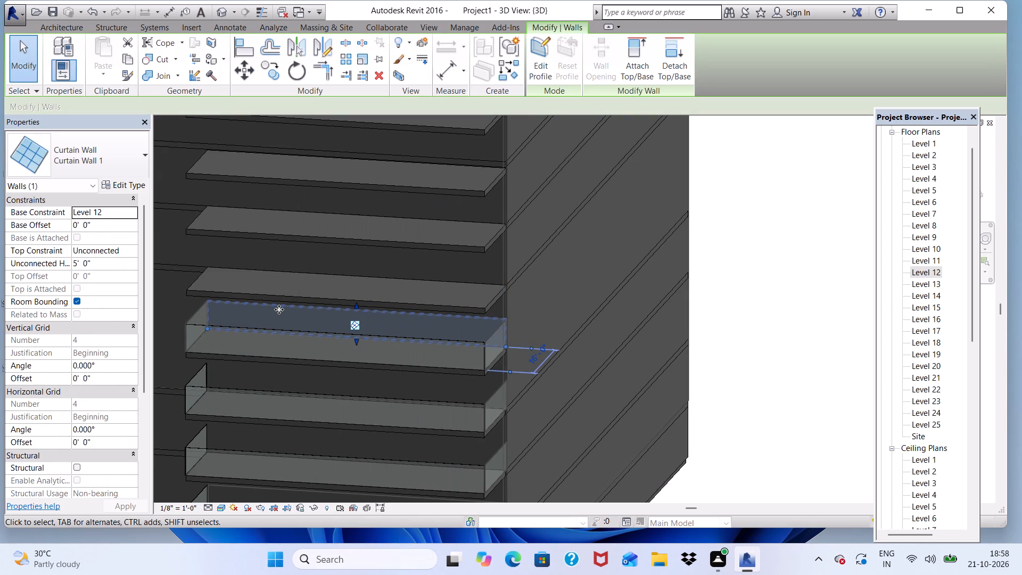
key("space")
key("Delete")
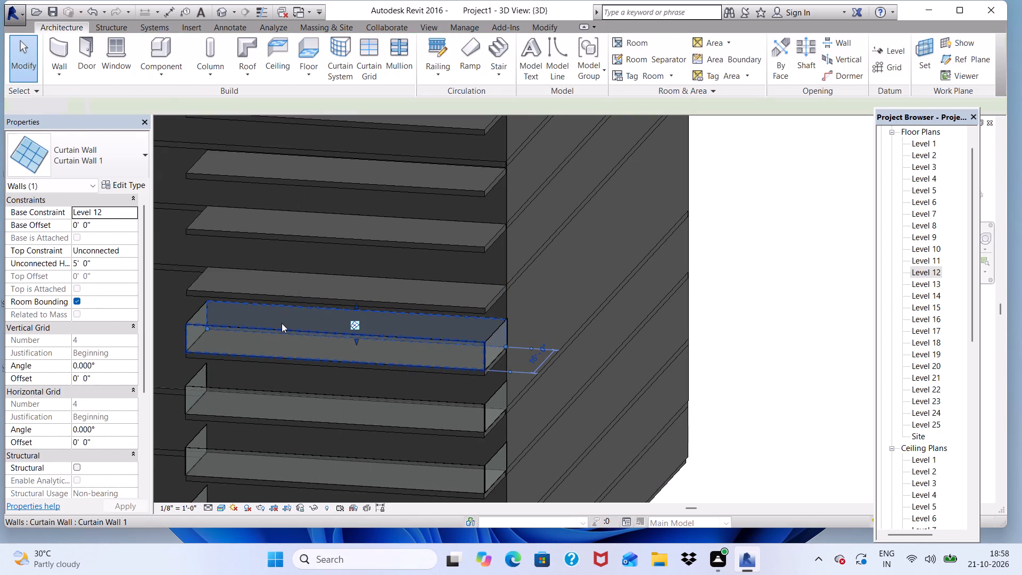
left_click(802, 277)
On the Level 14 floor plan, draw a 5' high Curtain Wall 1 rectangle, about 53' by 16', around the projecting slab and check it in 3D.
scroll(611, 276, "down", 2)
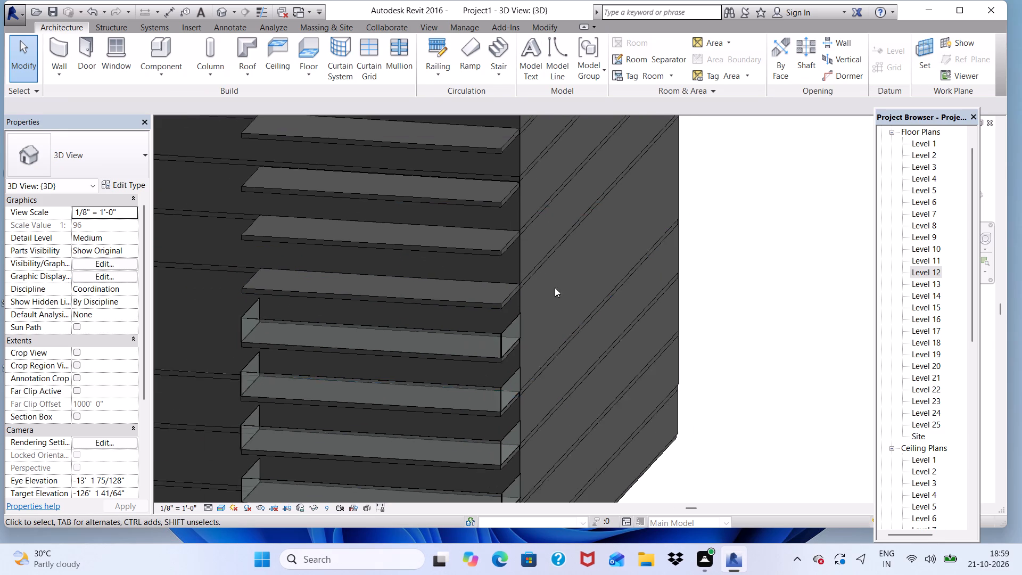
key("space")
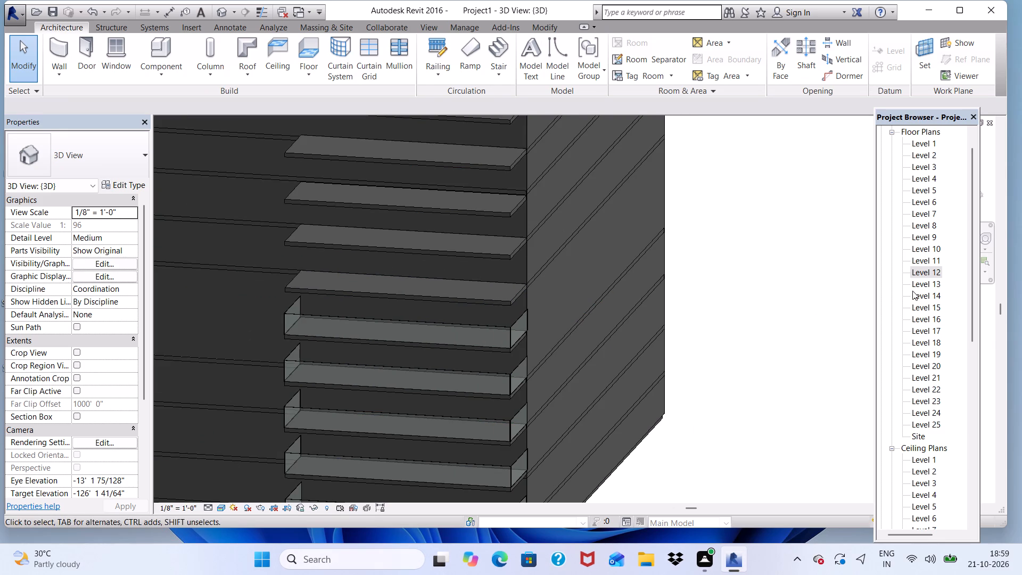
double_click(912, 297)
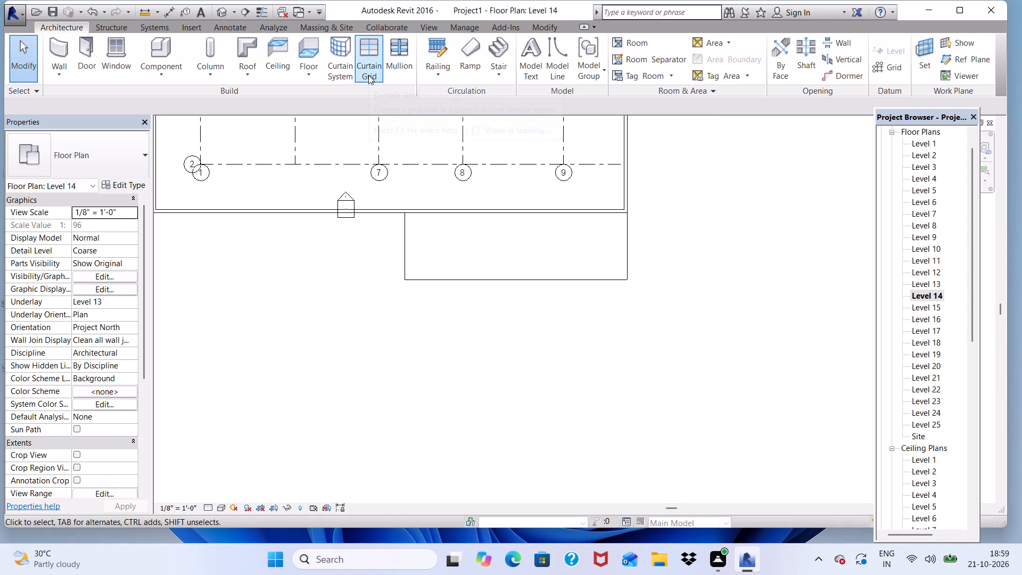
left_click(56, 57)
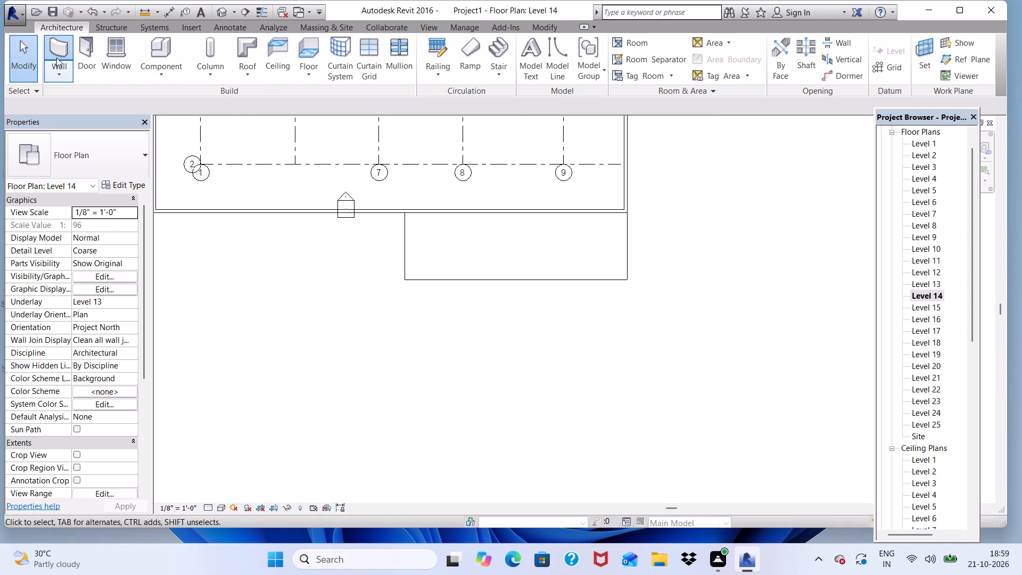
left_click(549, 44)
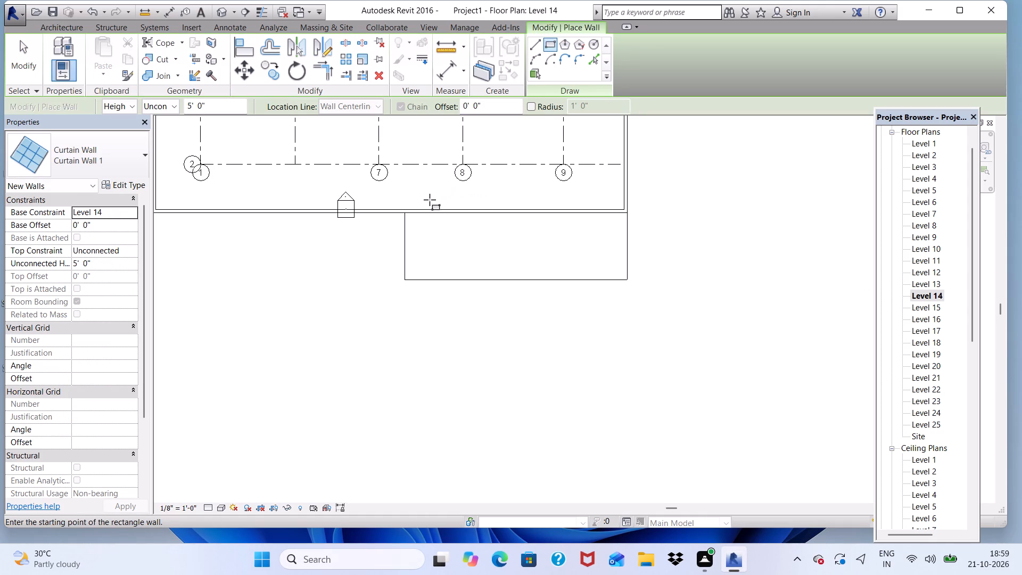
scroll(456, 237, "up", 3)
scroll(378, 223, "up", 8)
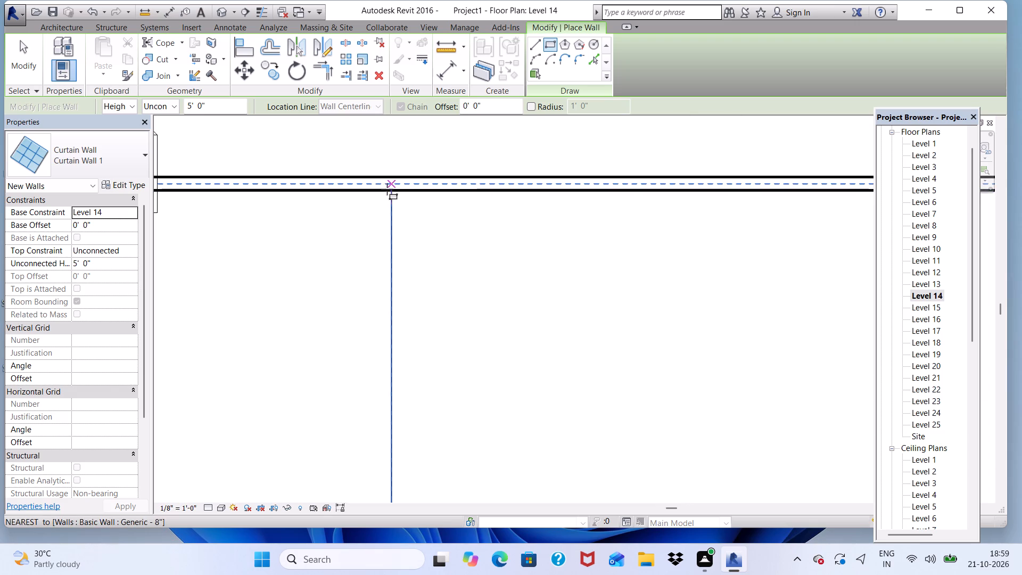
left_click(391, 191)
scroll(382, 224, "down", 4)
scroll(431, 144, "down", 9)
scroll(577, 217, "up", 3)
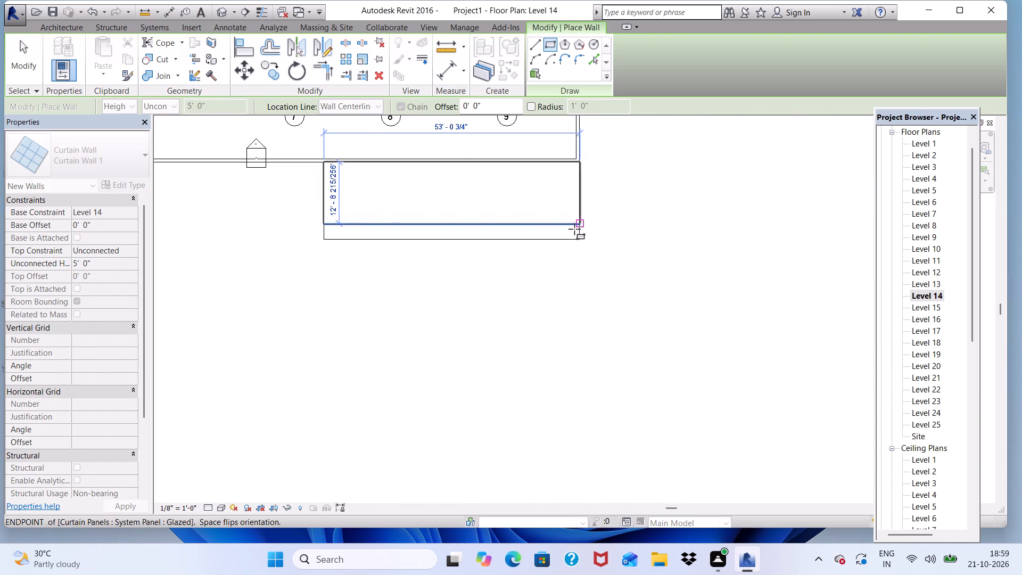
left_click(578, 234)
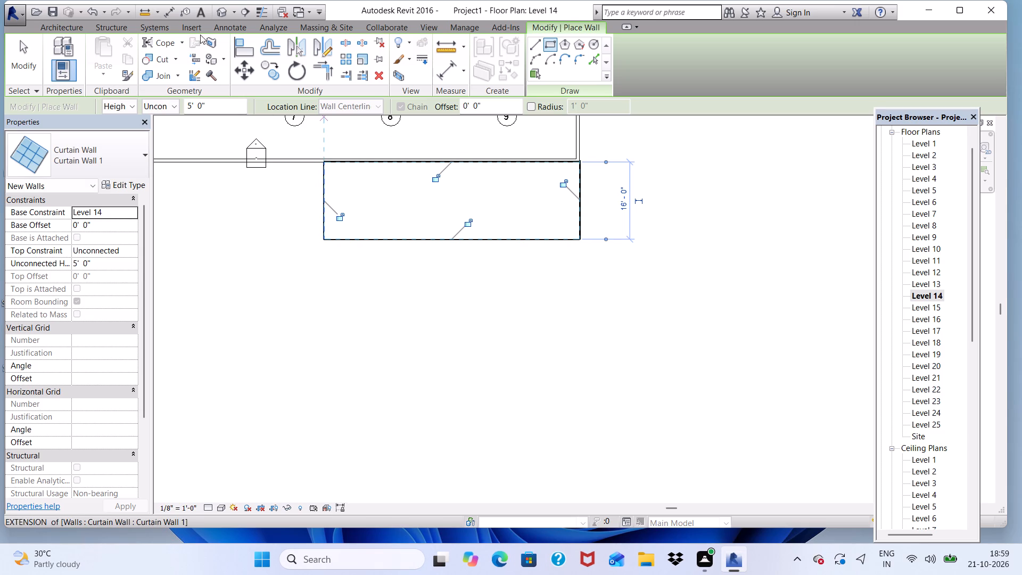
left_click(219, 10)
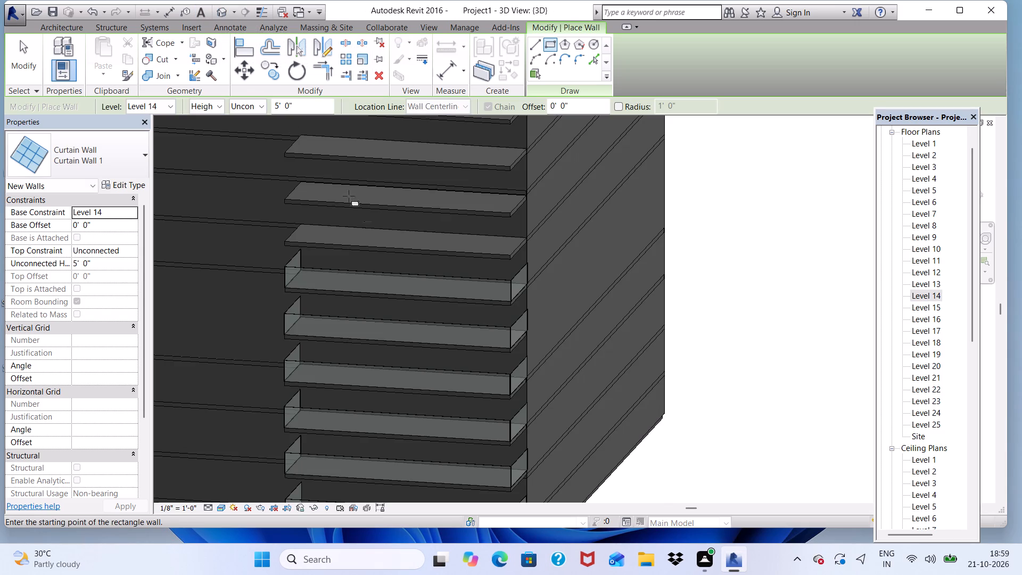
key("space")
Open the Level 16 floor plan.
double_click(927, 318)
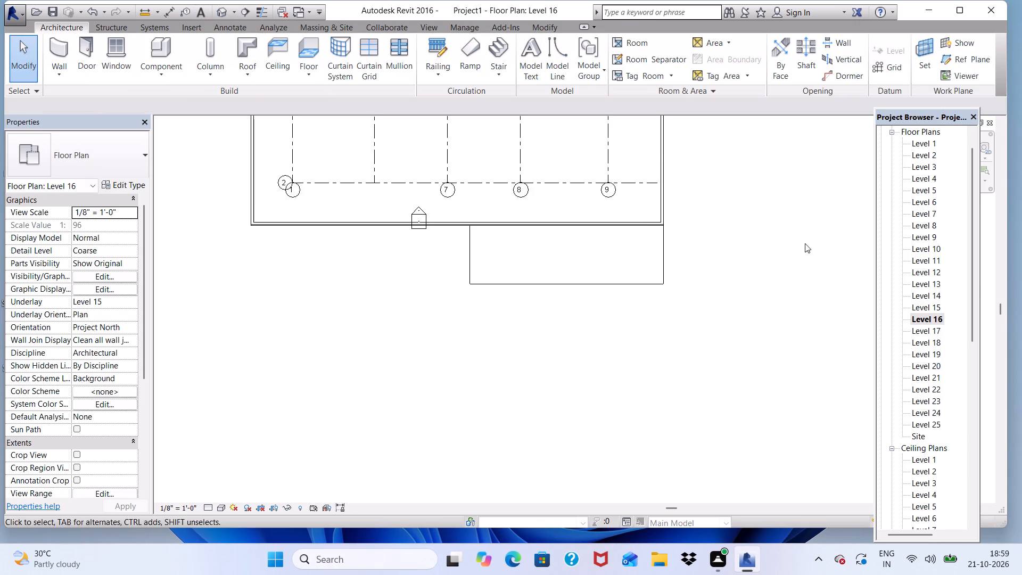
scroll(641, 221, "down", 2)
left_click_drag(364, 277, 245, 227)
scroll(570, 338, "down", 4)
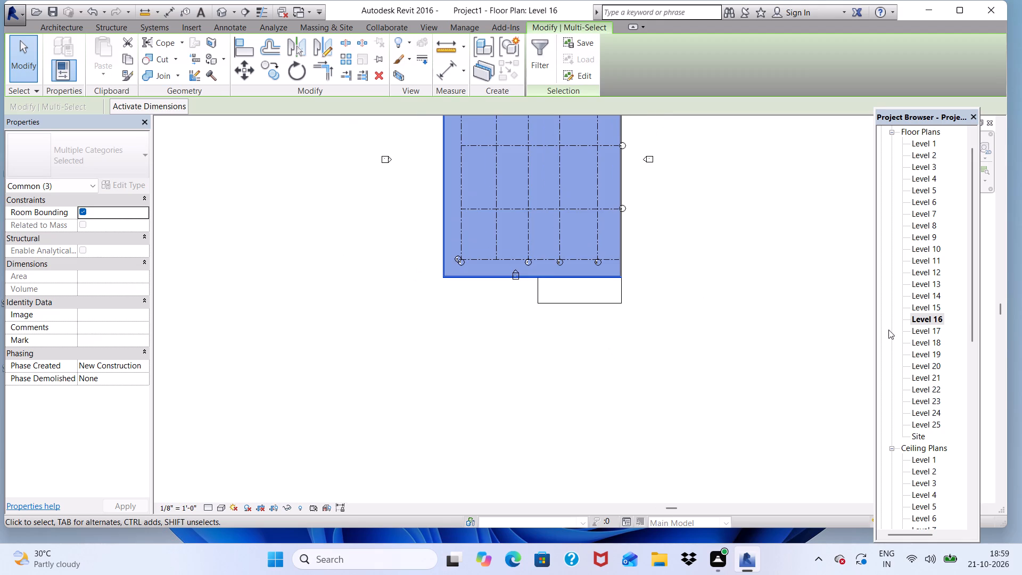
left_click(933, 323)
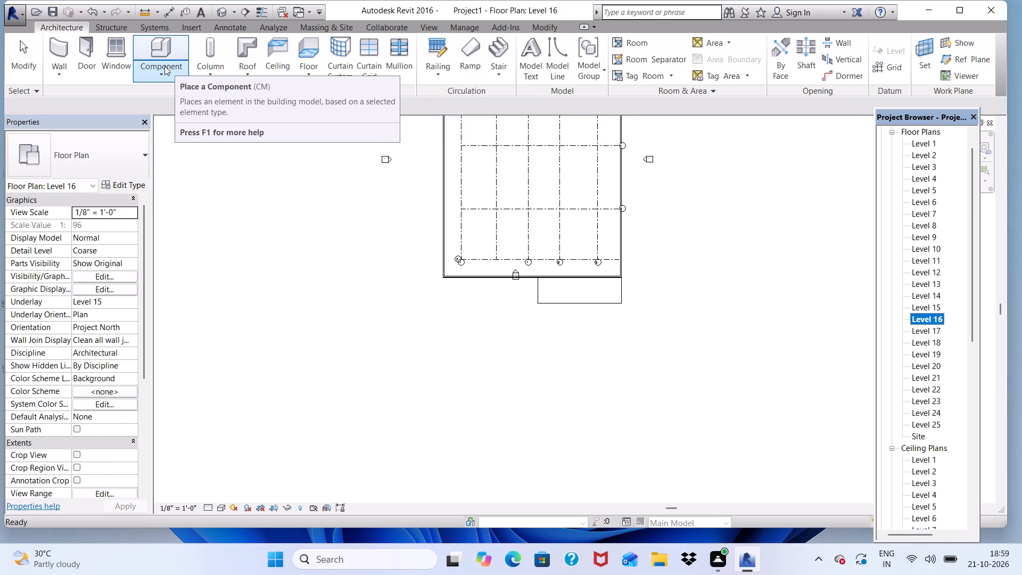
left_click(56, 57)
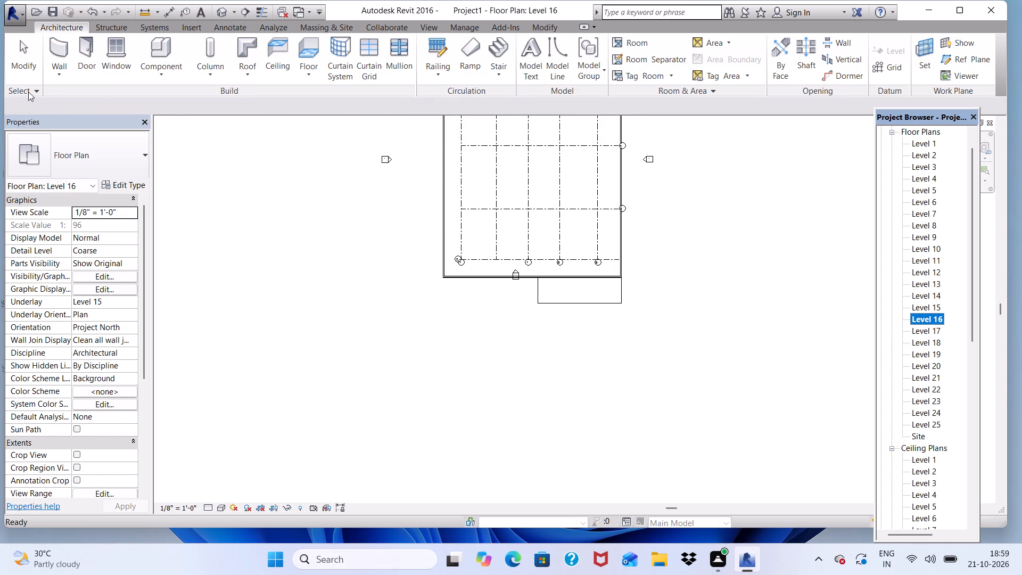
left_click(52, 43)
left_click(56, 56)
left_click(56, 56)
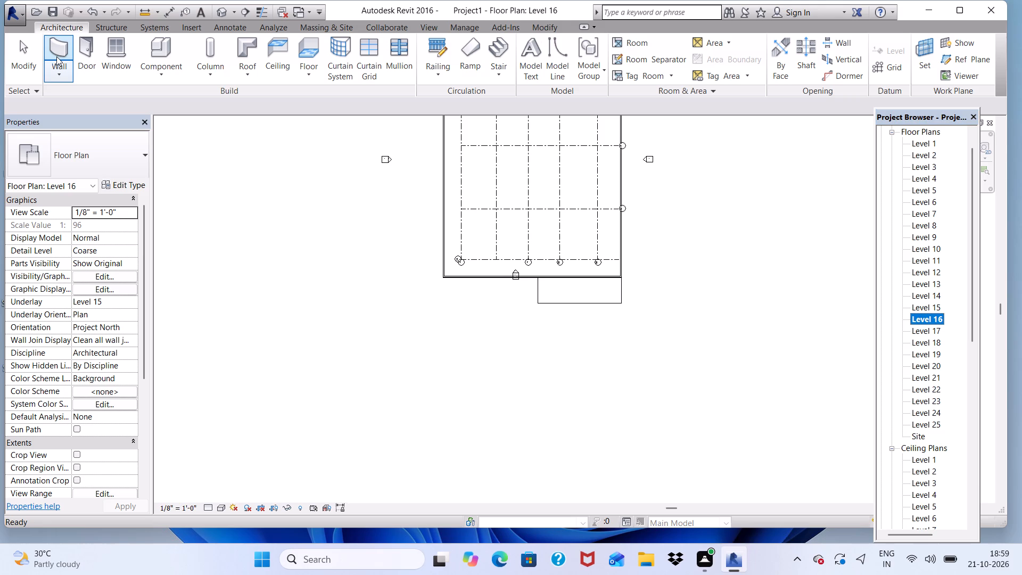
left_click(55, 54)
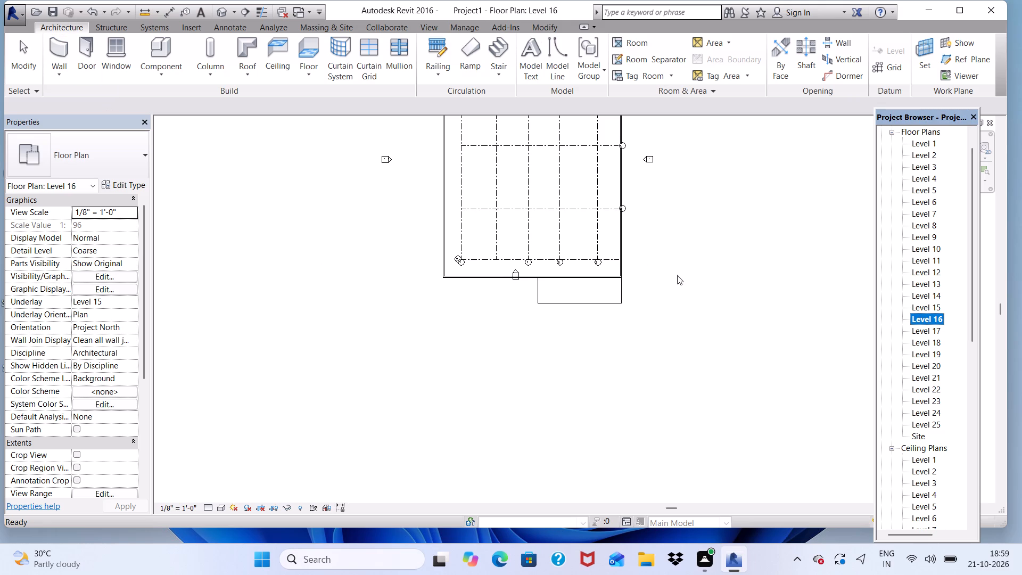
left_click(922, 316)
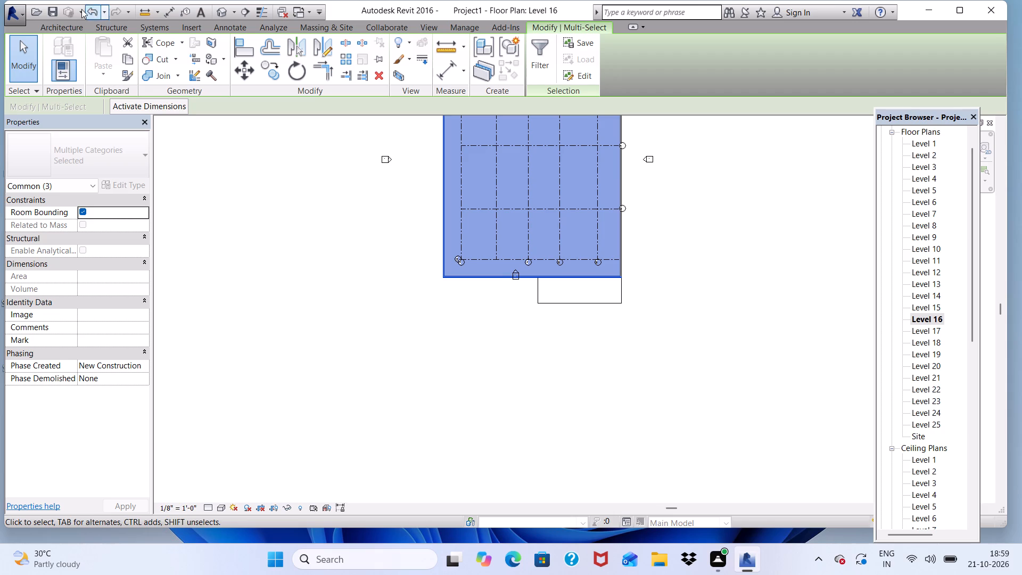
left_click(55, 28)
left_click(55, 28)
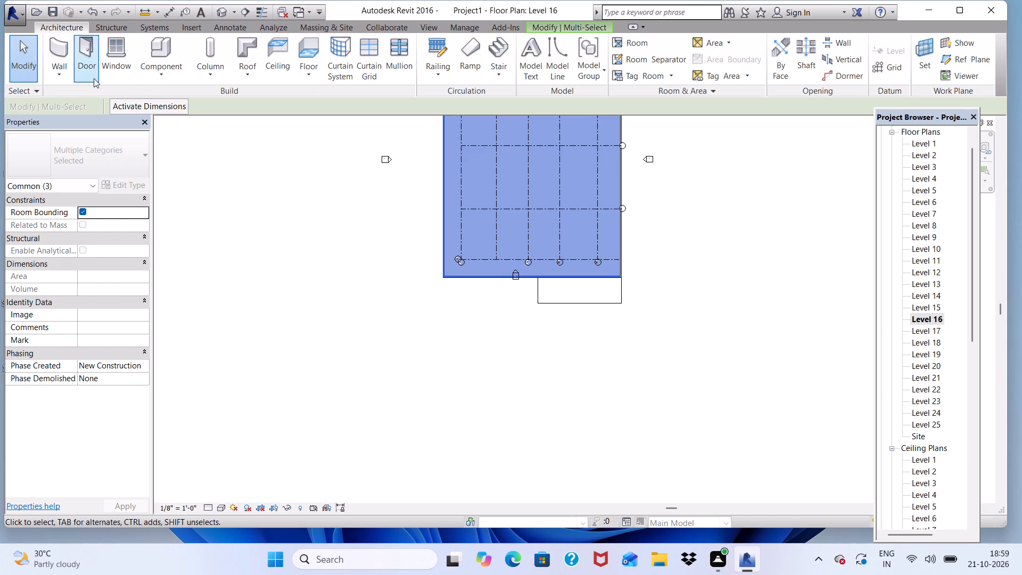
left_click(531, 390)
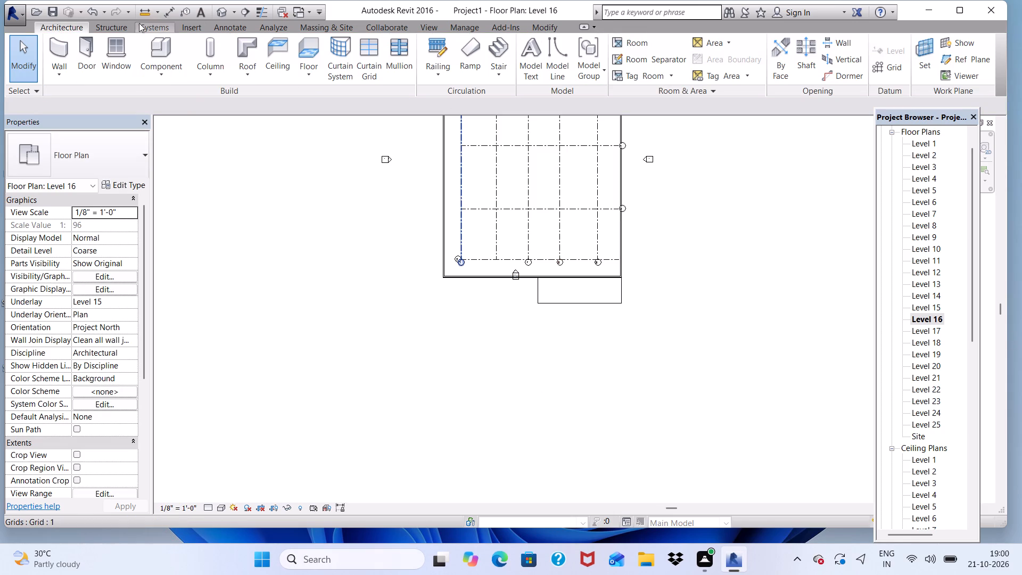
On the Level 16 plan, draw a 5' high Curtain Wall 1 rectangle about 16' deep around the projecting slab and check it in 3D.
left_click(56, 56)
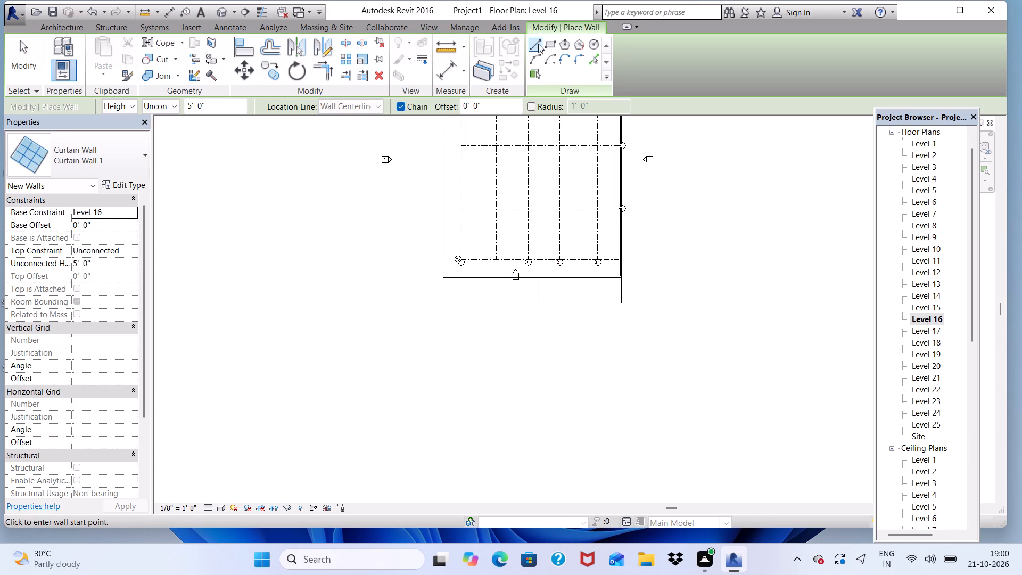
double_click(546, 45)
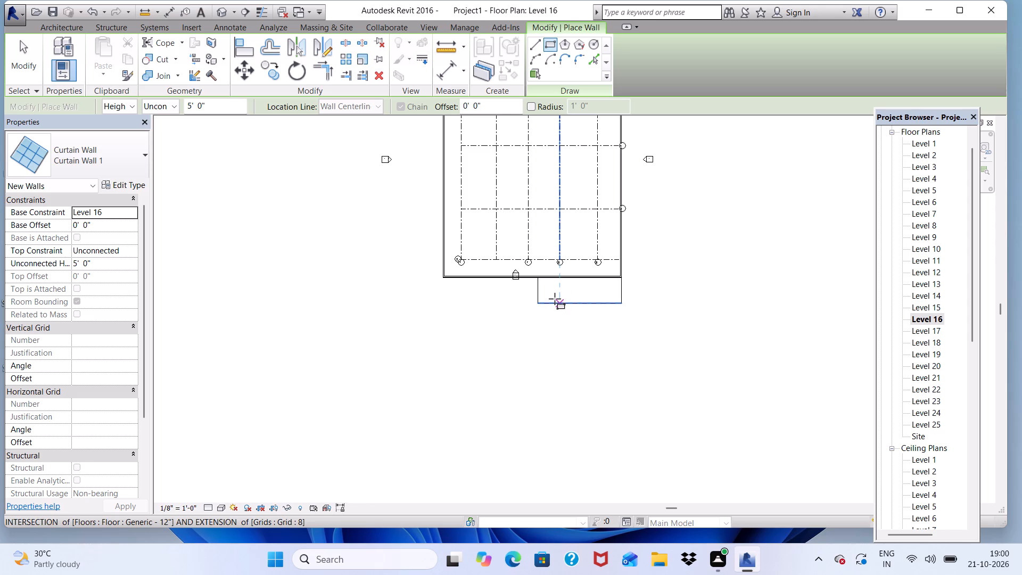
scroll(609, 387, "up", 1)
scroll(555, 307, "up", 5)
scroll(517, 232, "up", 7)
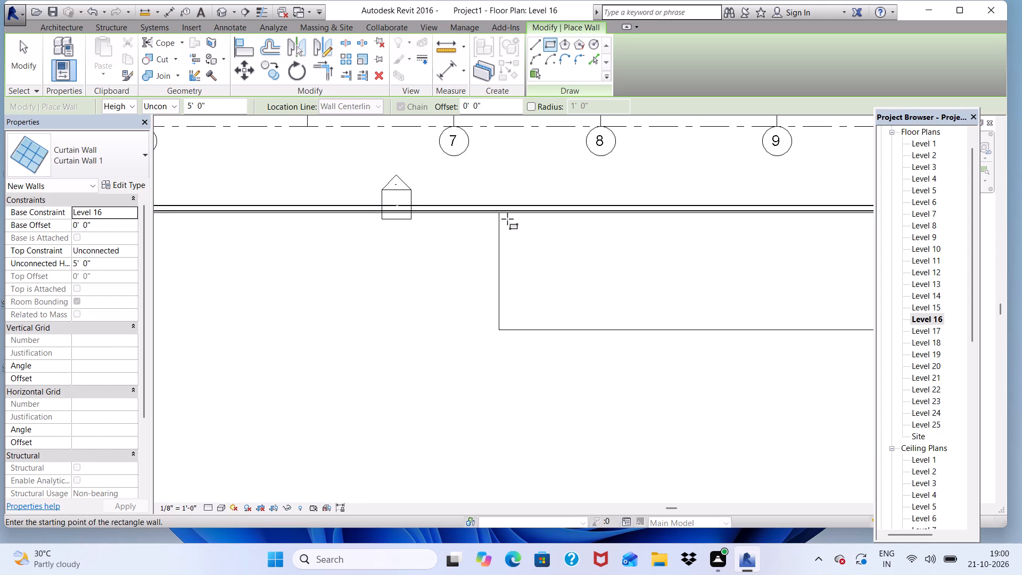
scroll(507, 219, "up", 14)
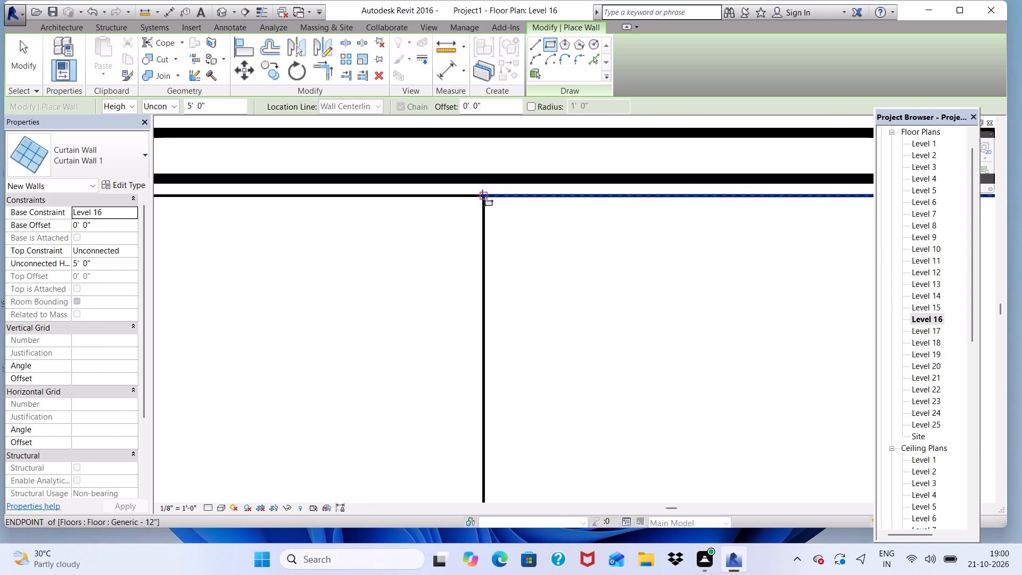
left_click(482, 195)
scroll(482, 369, "down", 16)
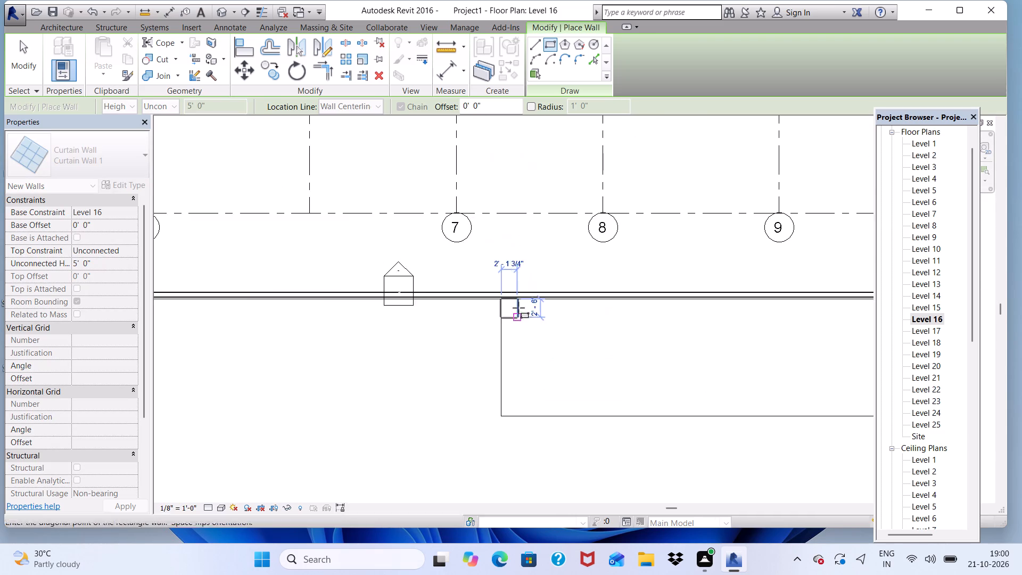
scroll(506, 302, "down", 6)
scroll(705, 382, "up", 3)
scroll(646, 332, "up", 9)
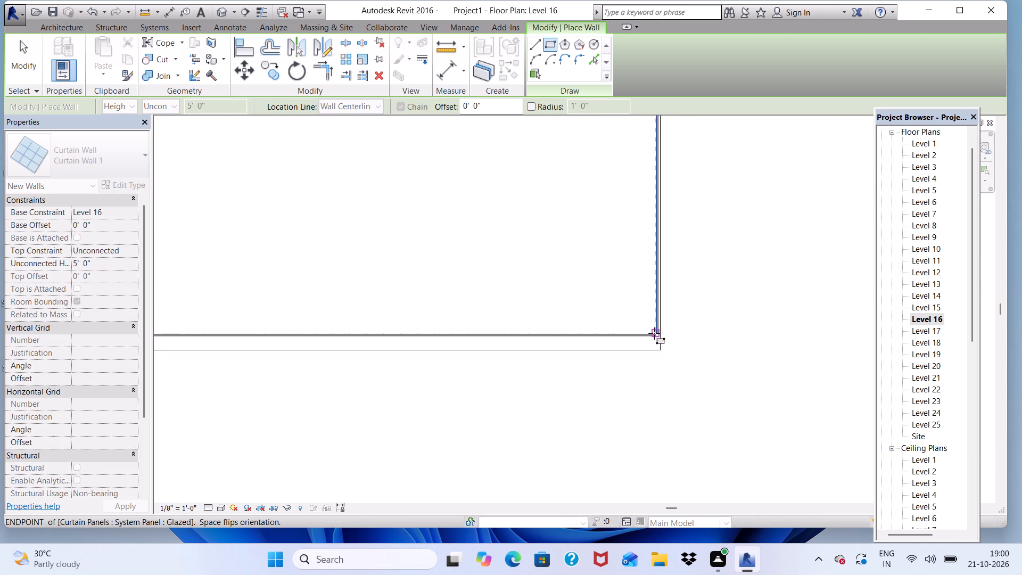
scroll(661, 351, "up", 8)
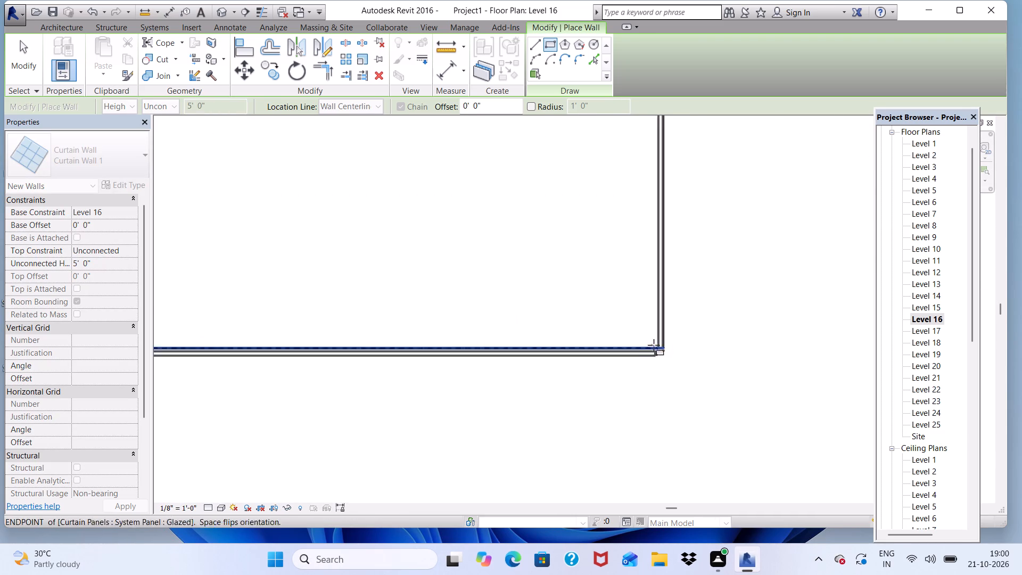
scroll(654, 345, "up", 6)
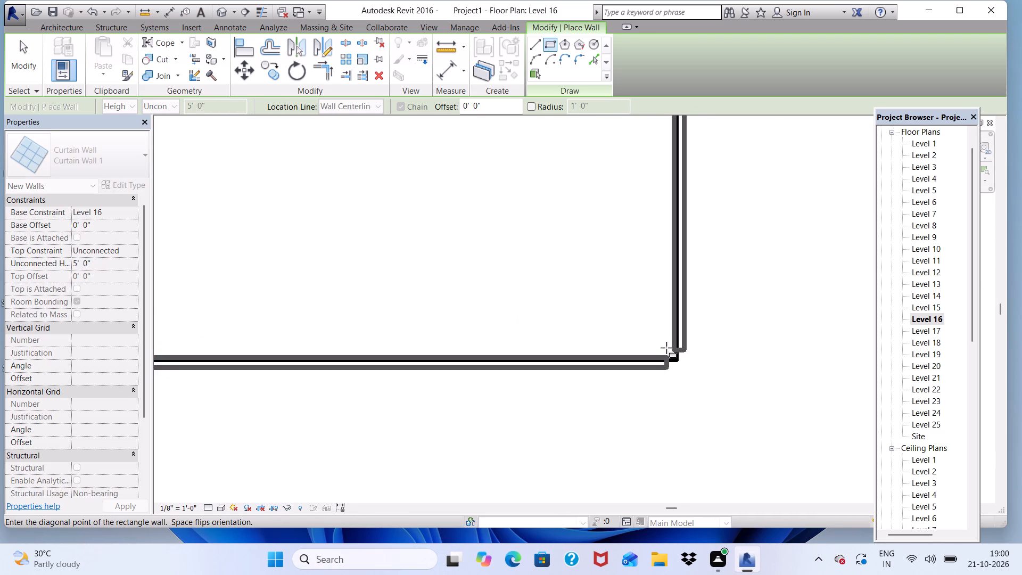
left_click(666, 348)
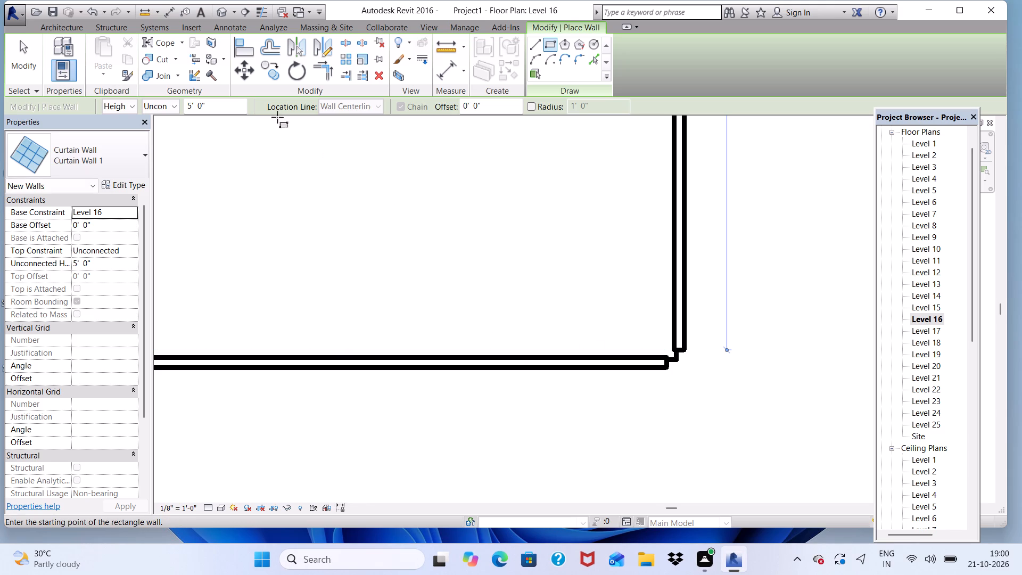
left_click(217, 9)
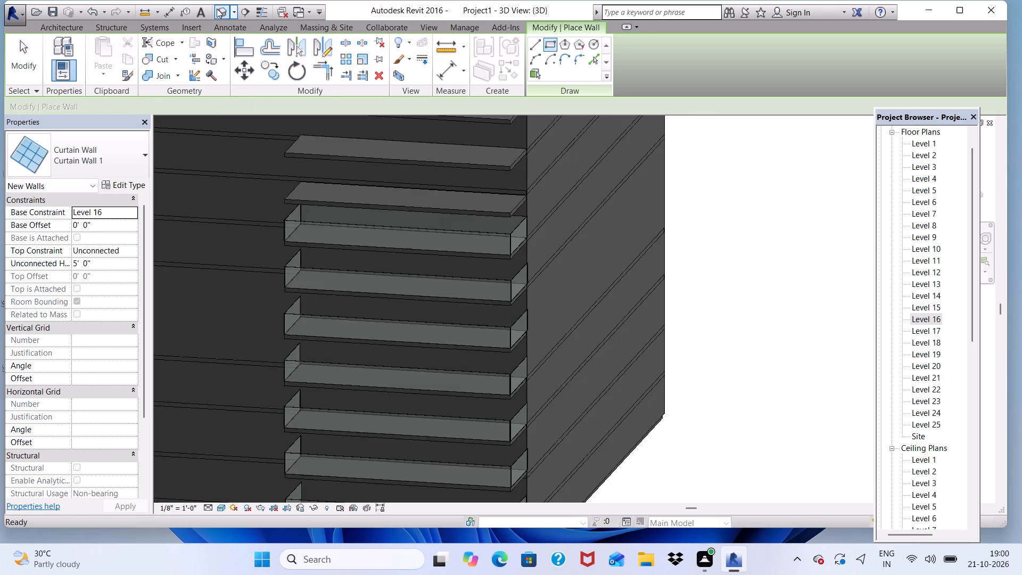
scroll(307, 188, "down", 3)
scroll(386, 257, "up", 5)
scroll(352, 186, "up", 1)
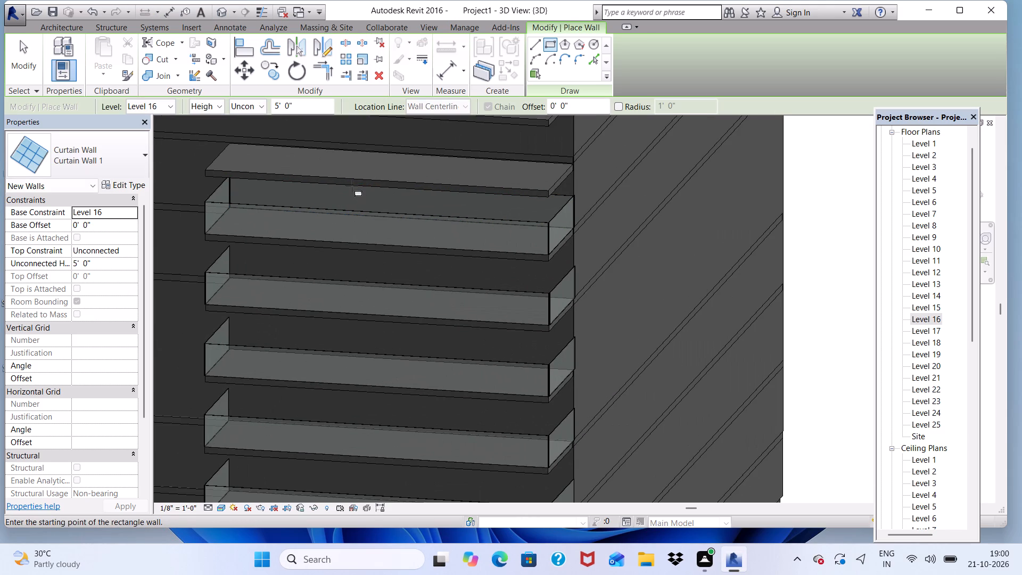
key("Escape")
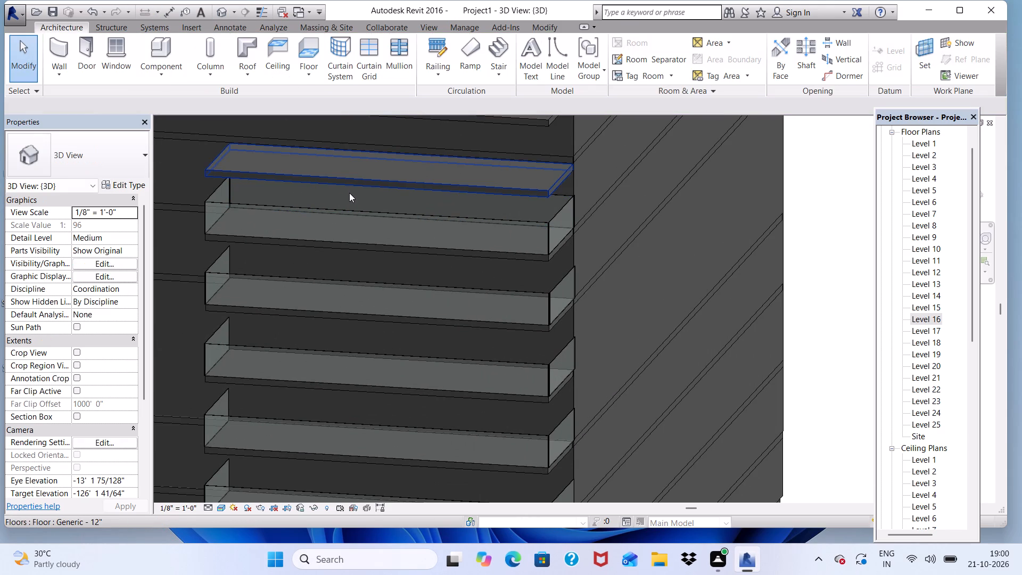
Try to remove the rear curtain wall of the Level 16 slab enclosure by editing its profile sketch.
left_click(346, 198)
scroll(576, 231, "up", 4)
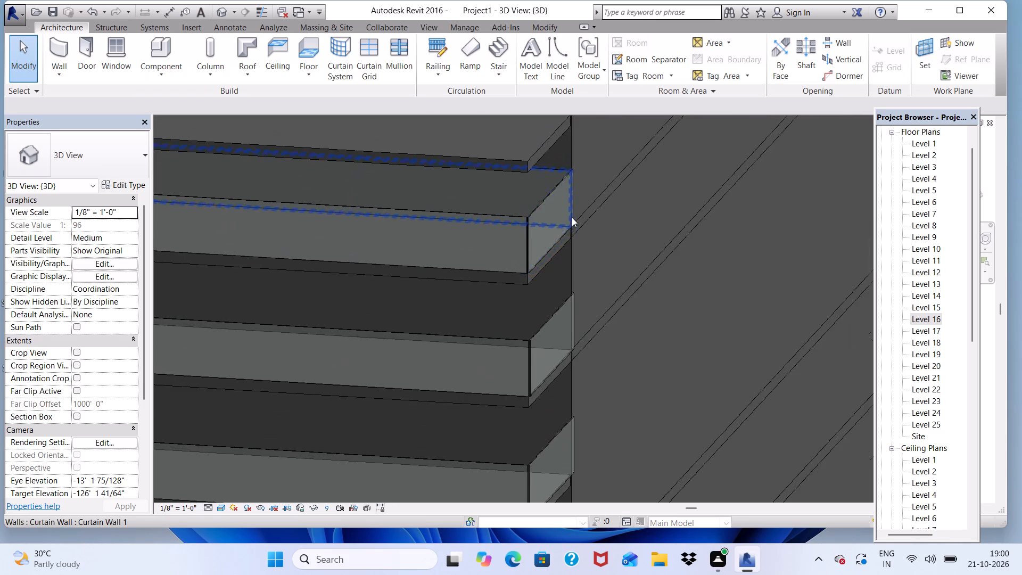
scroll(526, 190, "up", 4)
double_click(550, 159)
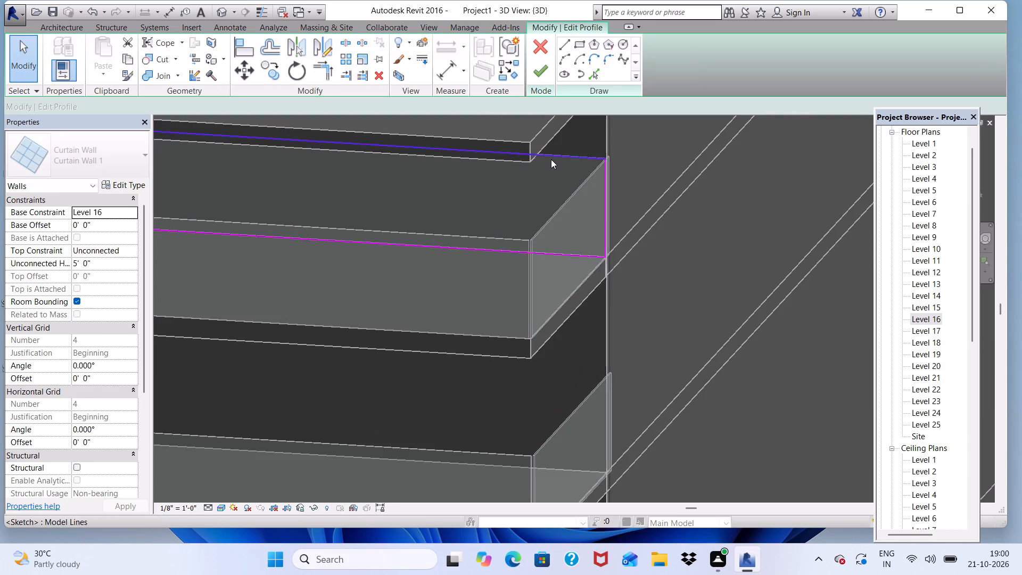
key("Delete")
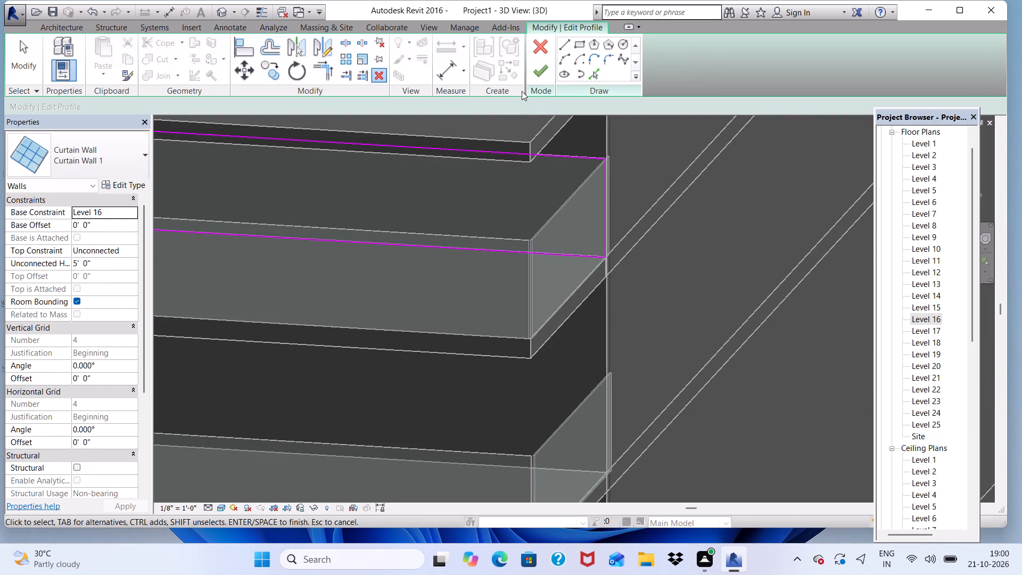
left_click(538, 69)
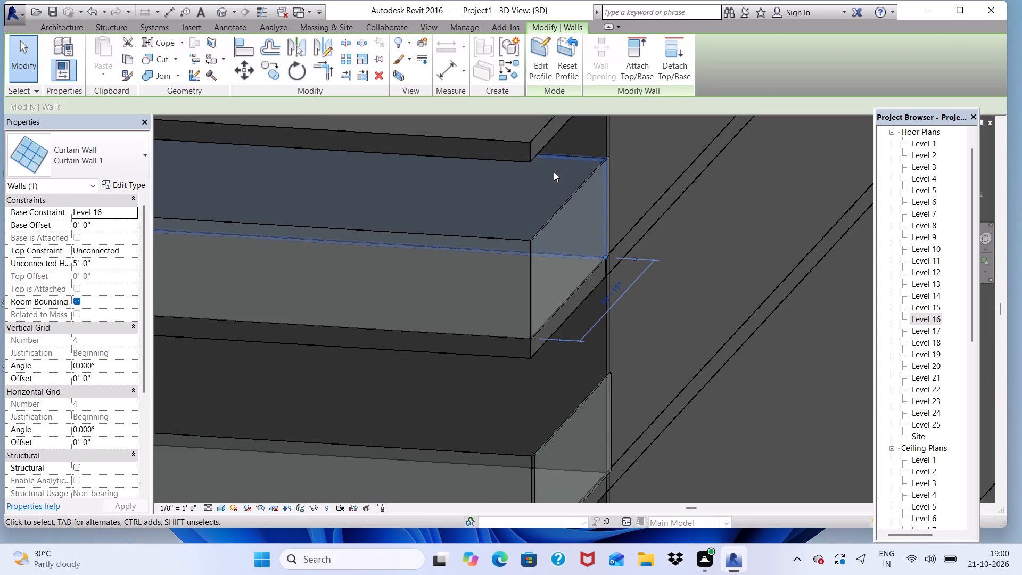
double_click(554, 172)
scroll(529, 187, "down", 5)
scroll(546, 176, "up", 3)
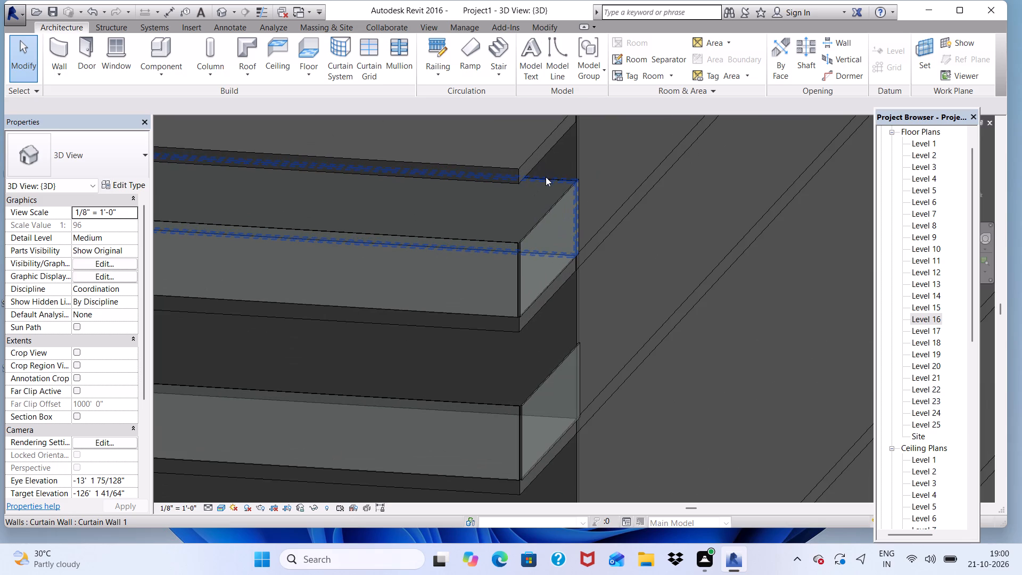
Delete the rear curtain wall of the Level 16 slab enclosure, the one running along the building face.
left_click(546, 180)
key("Delete")
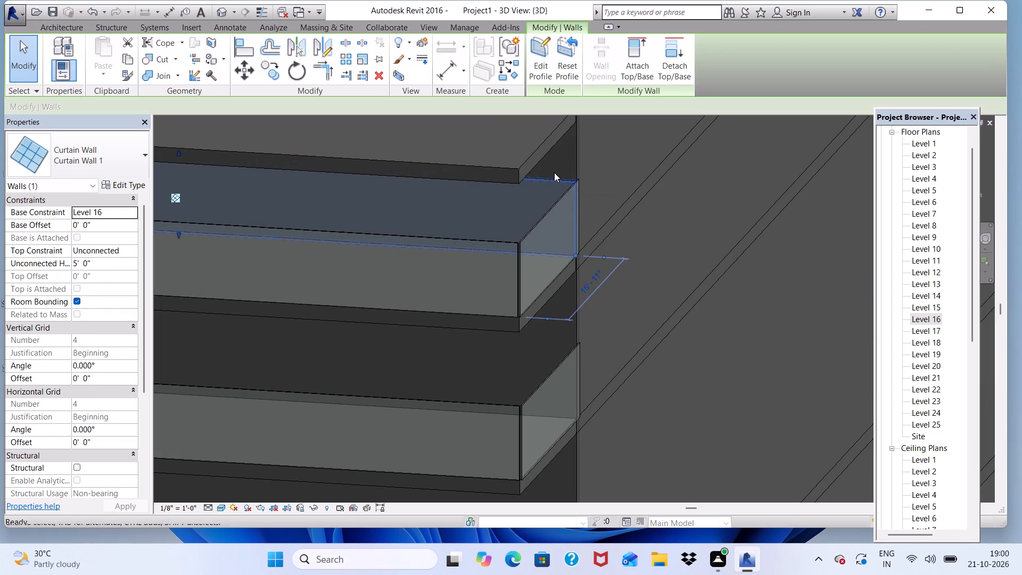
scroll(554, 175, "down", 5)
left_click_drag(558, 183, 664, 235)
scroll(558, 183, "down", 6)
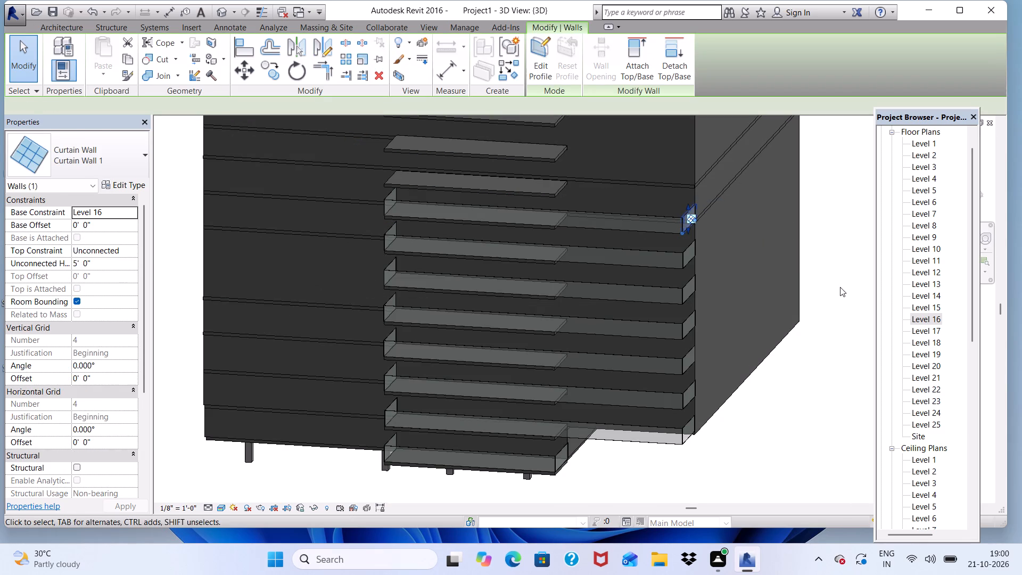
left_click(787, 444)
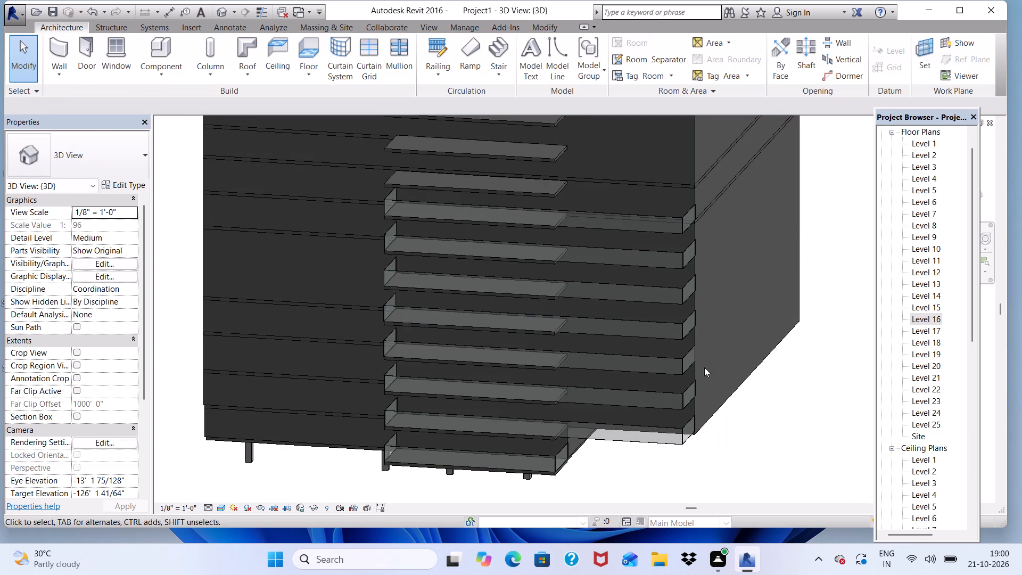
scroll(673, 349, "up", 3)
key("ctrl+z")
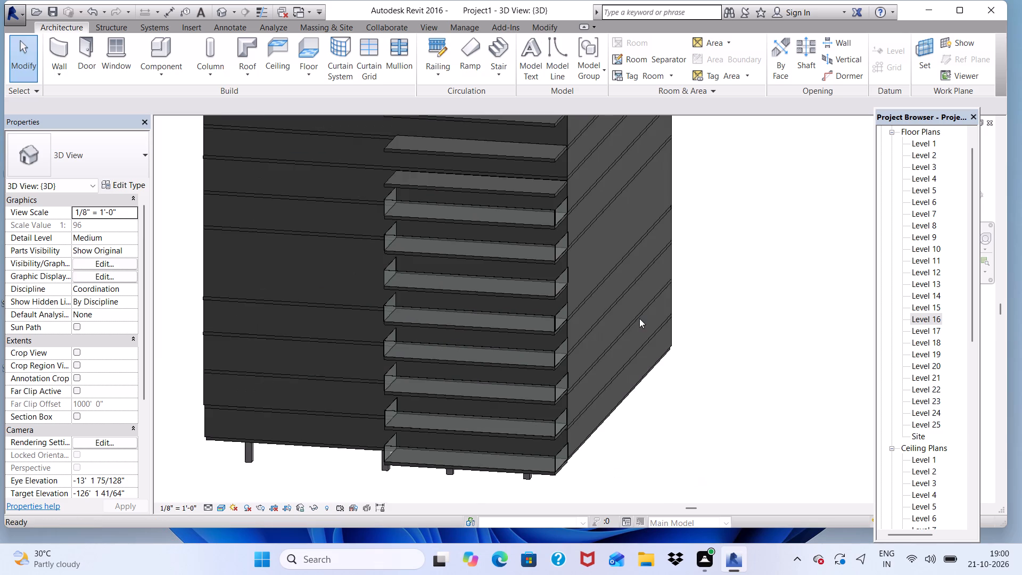
Open the Level 18 floor plan.
scroll(425, 206, "down", 4)
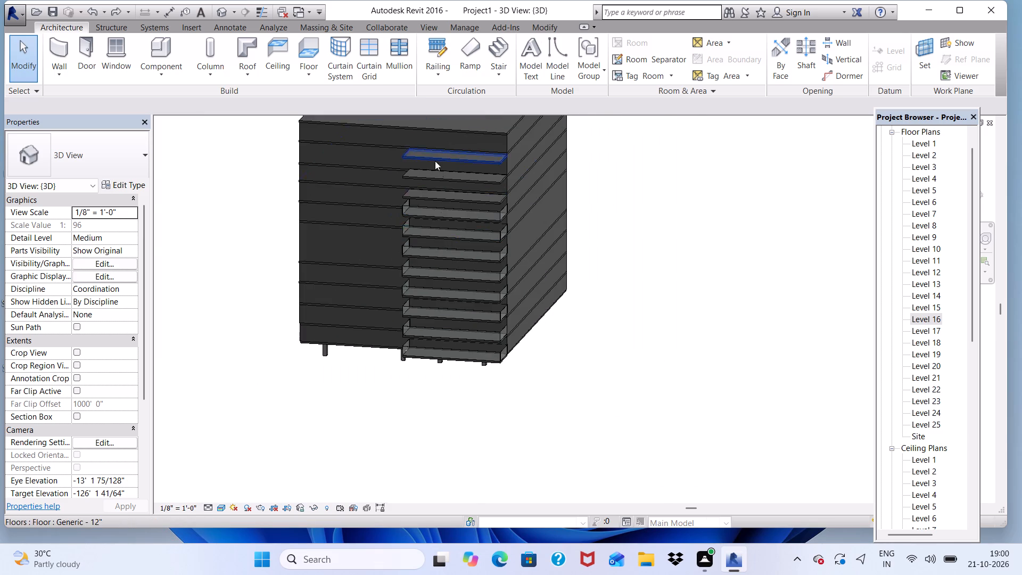
scroll(435, 160, "up", 5)
scroll(414, 249, "up", 4)
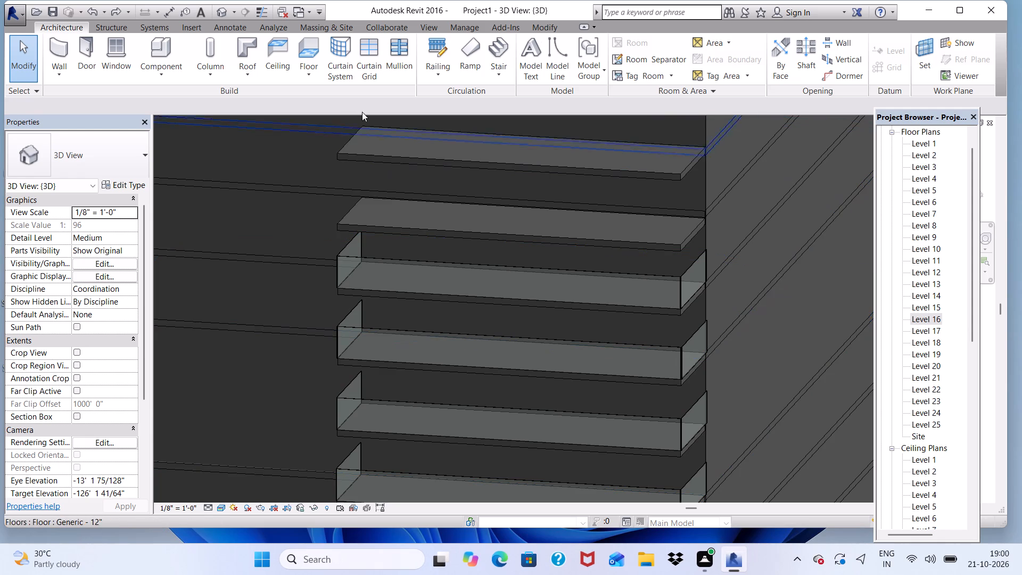
double_click(304, 61)
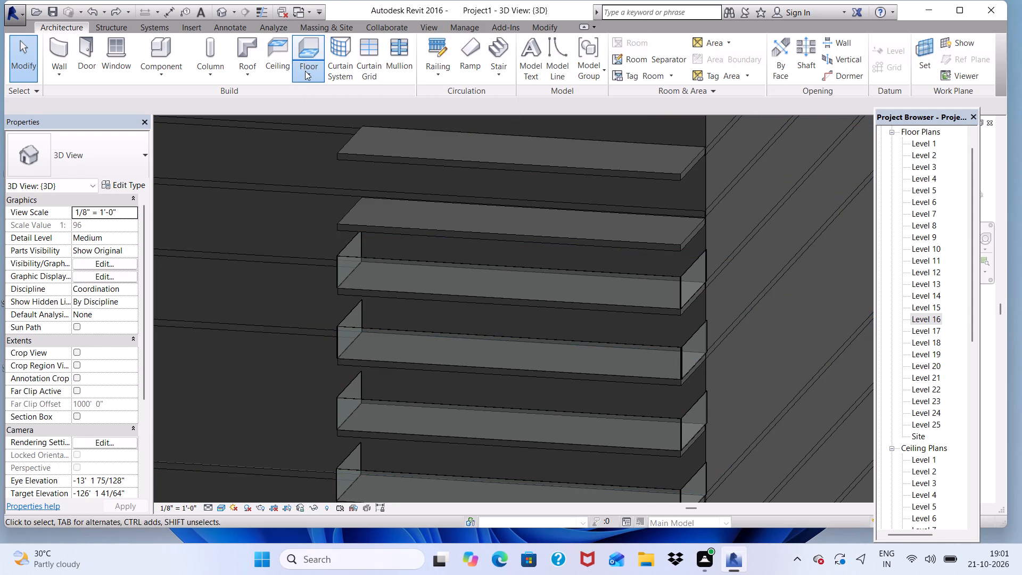
left_click(928, 346)
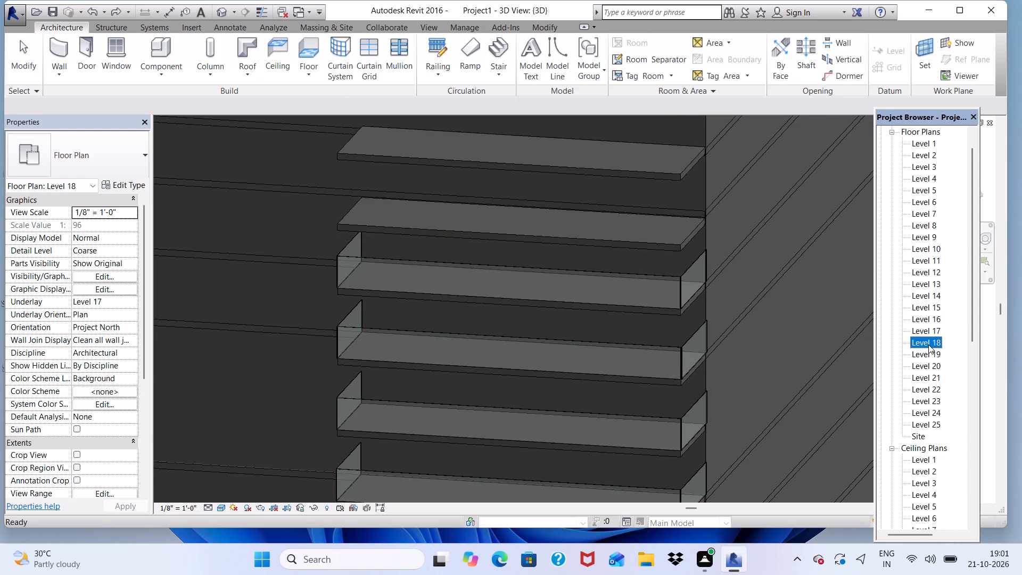
left_click(928, 344)
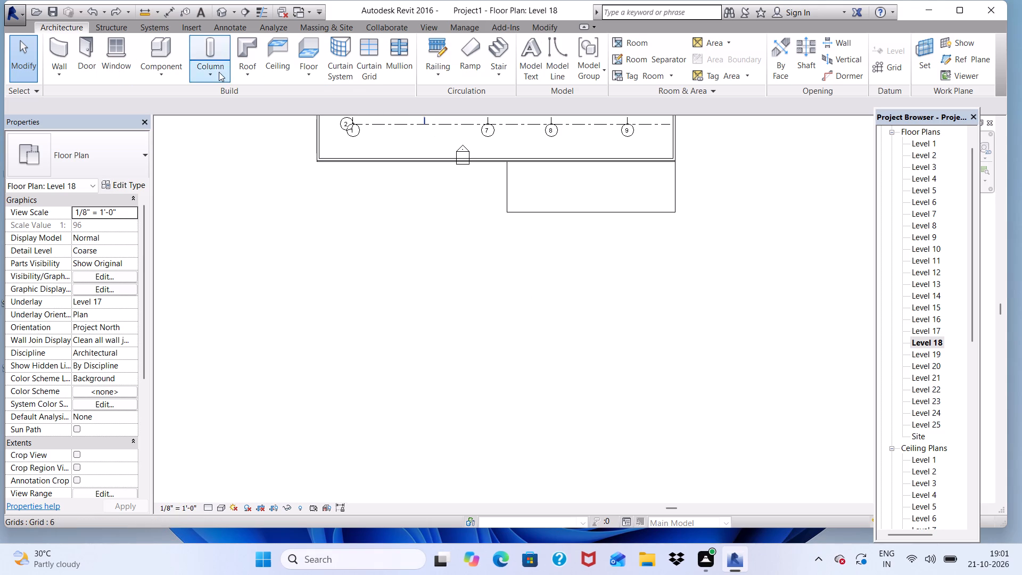
On the Level 18 plan, draw a 5' high Curtain Wall 1 rectangle about 16' deep around the projecting slab.
left_click(52, 46)
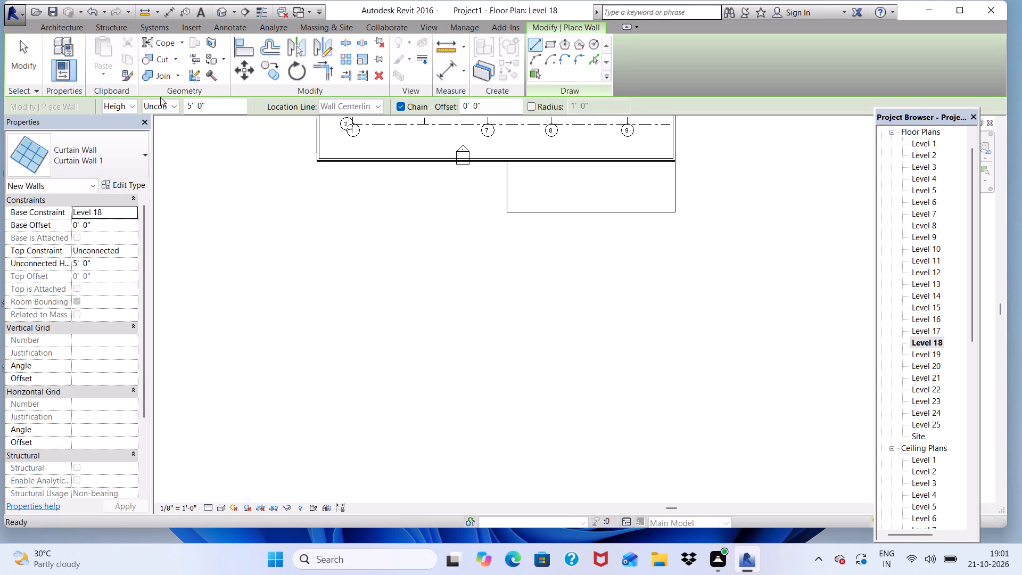
left_click(548, 42)
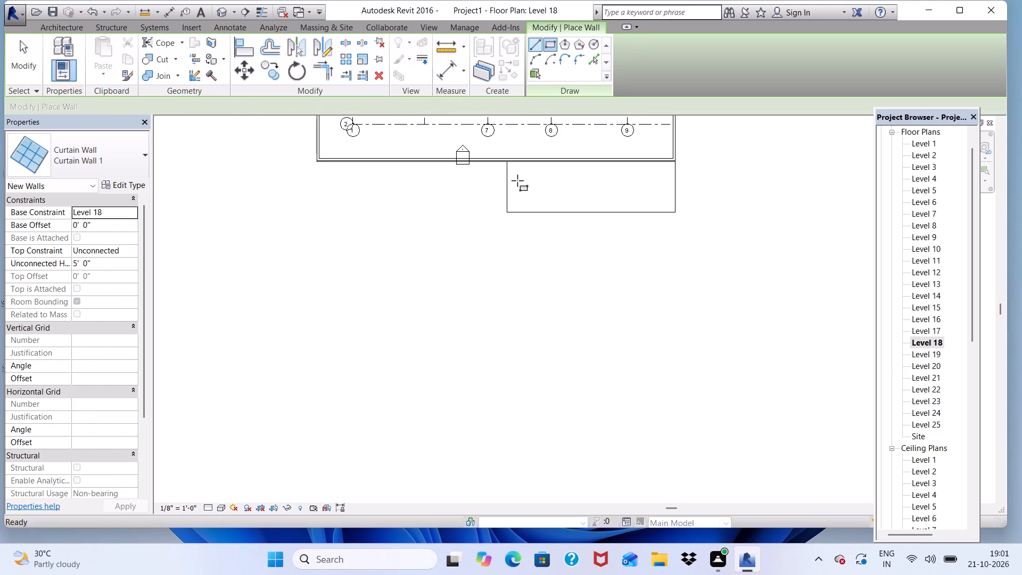
scroll(516, 185, "up", 9)
scroll(442, 128, "up", 4)
scroll(521, 141, "up", 1)
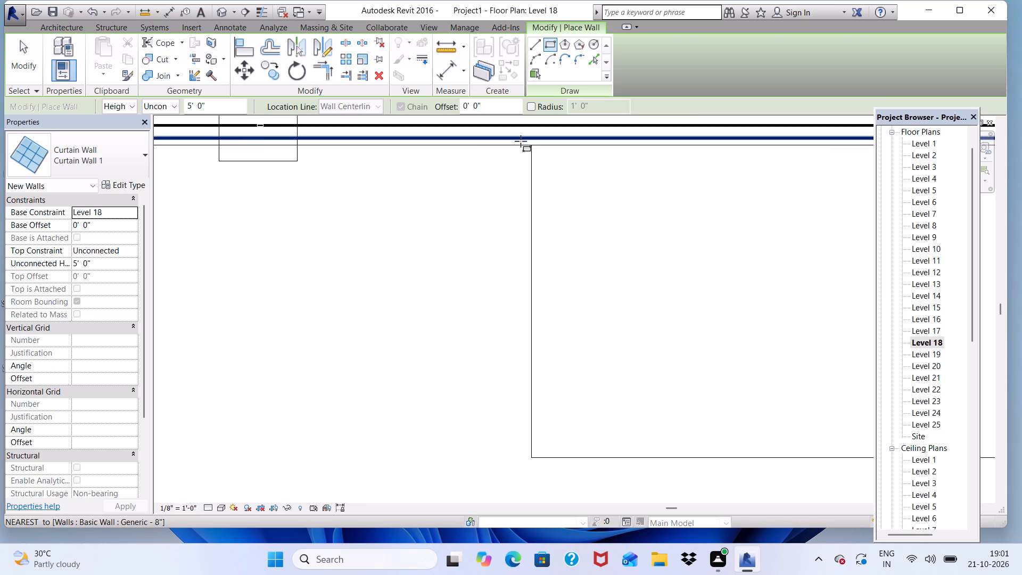
scroll(521, 141, "up", 1)
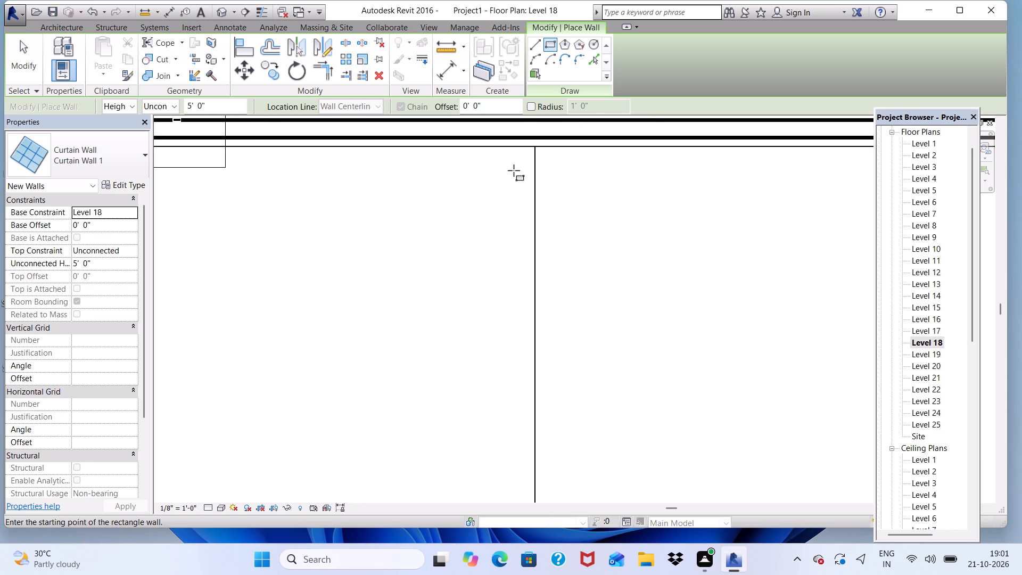
scroll(594, 109, "up", 4)
scroll(535, 141, "up", 7)
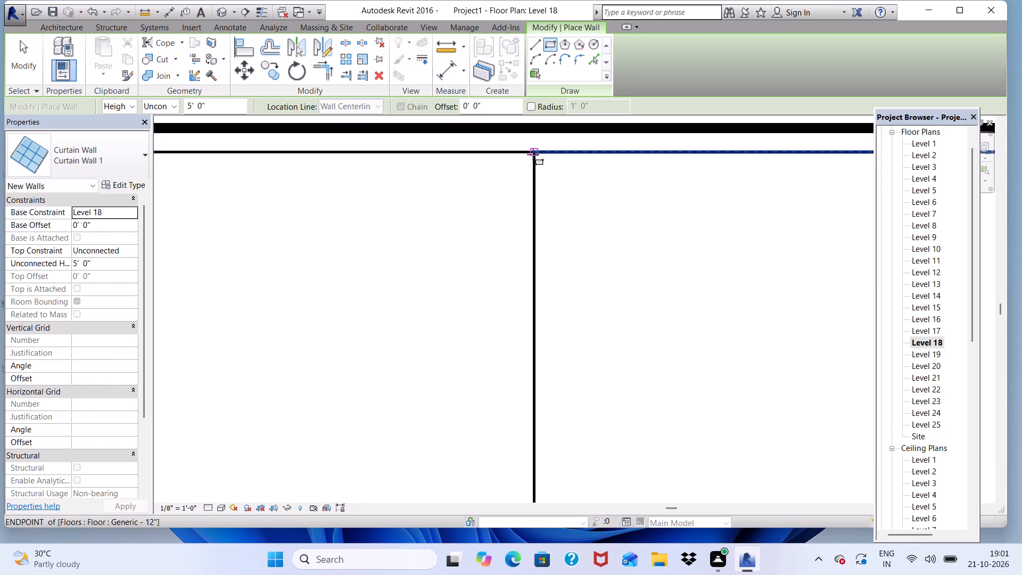
left_click(534, 152)
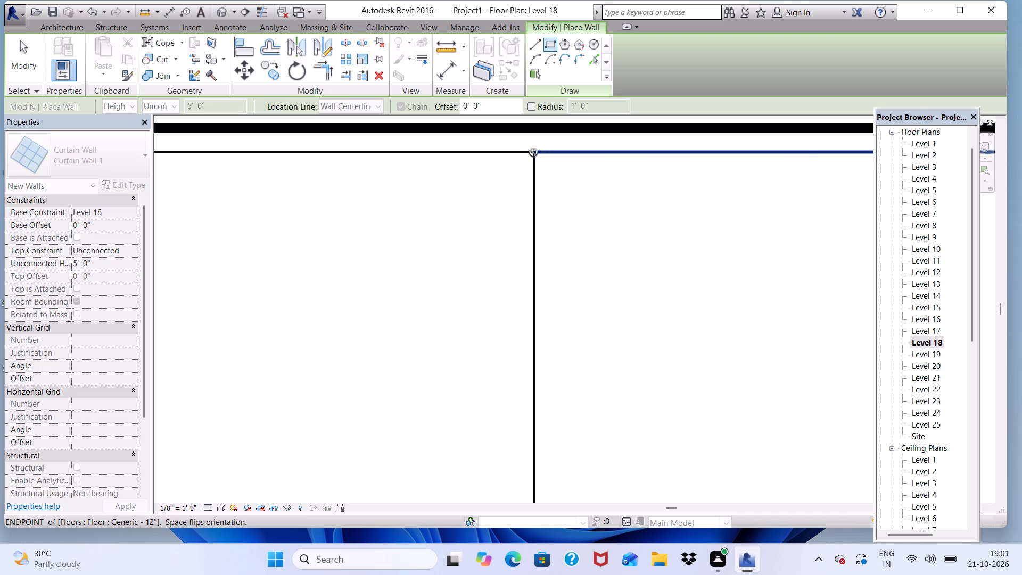
scroll(500, 169, "down", 17)
scroll(862, 254, "up", 8)
scroll(544, 290, "down", 7)
scroll(639, 290, "down", 4)
scroll(658, 261, "up", 5)
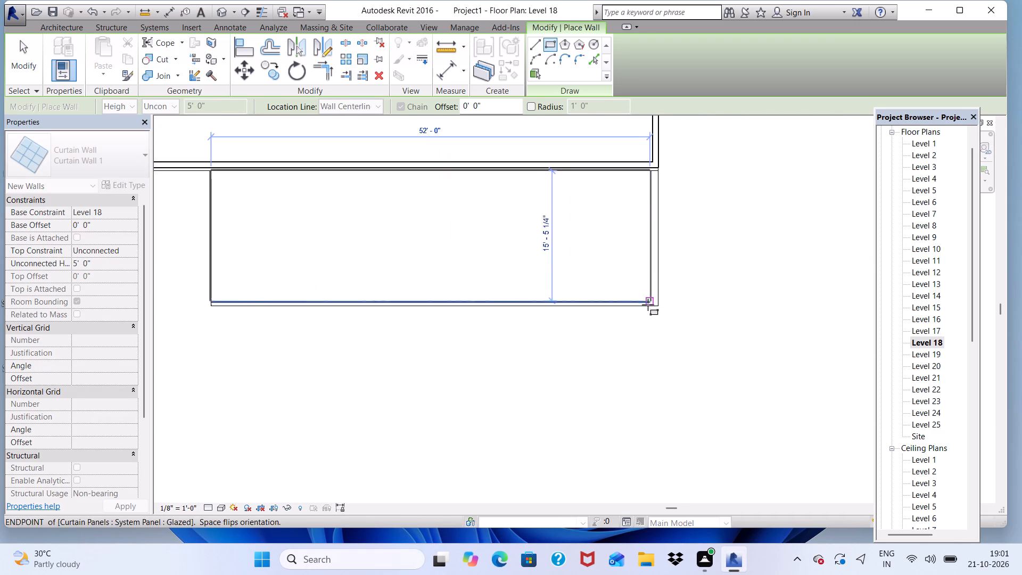
scroll(657, 305, "up", 1)
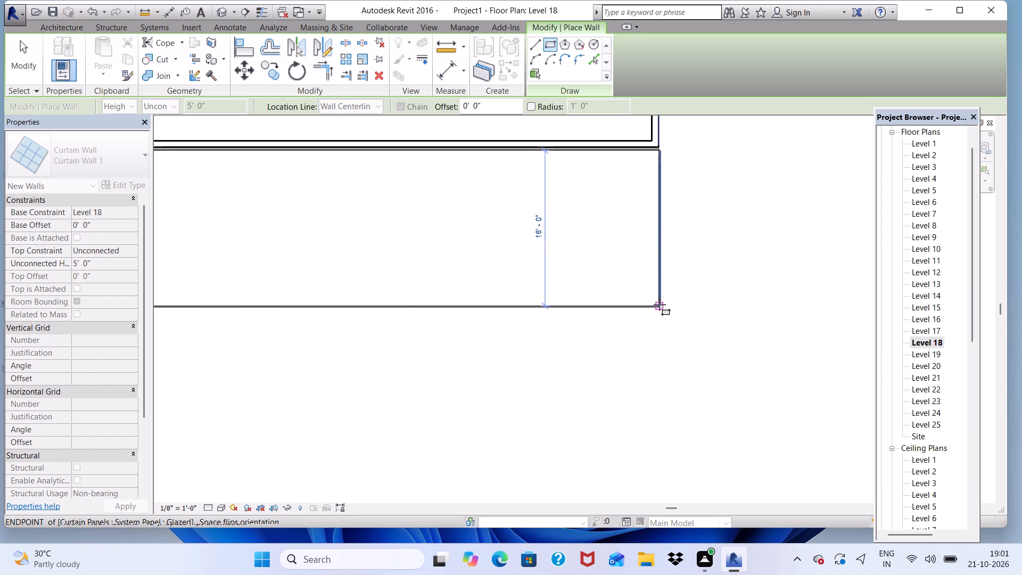
double_click(658, 303)
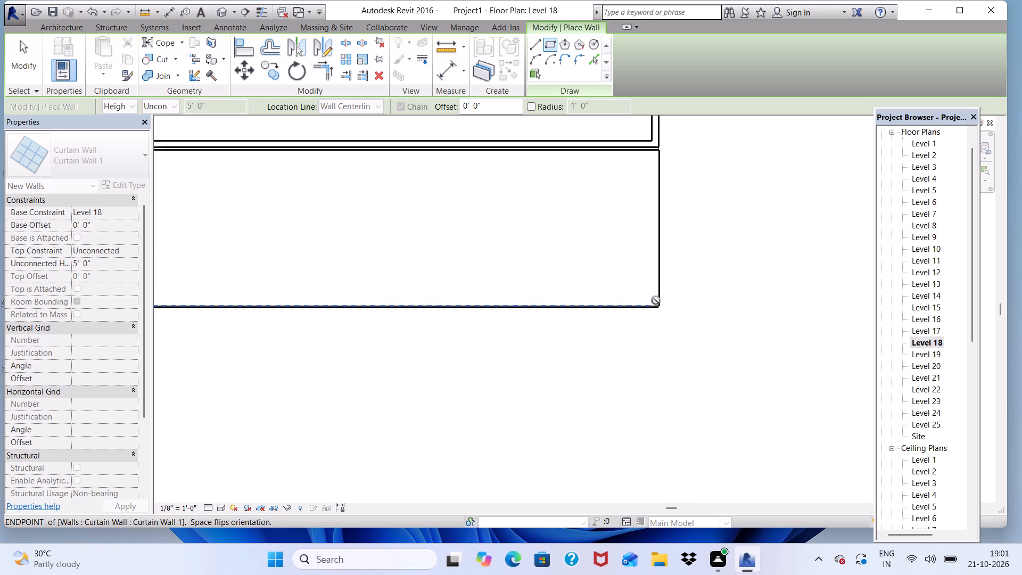
key("Escape")
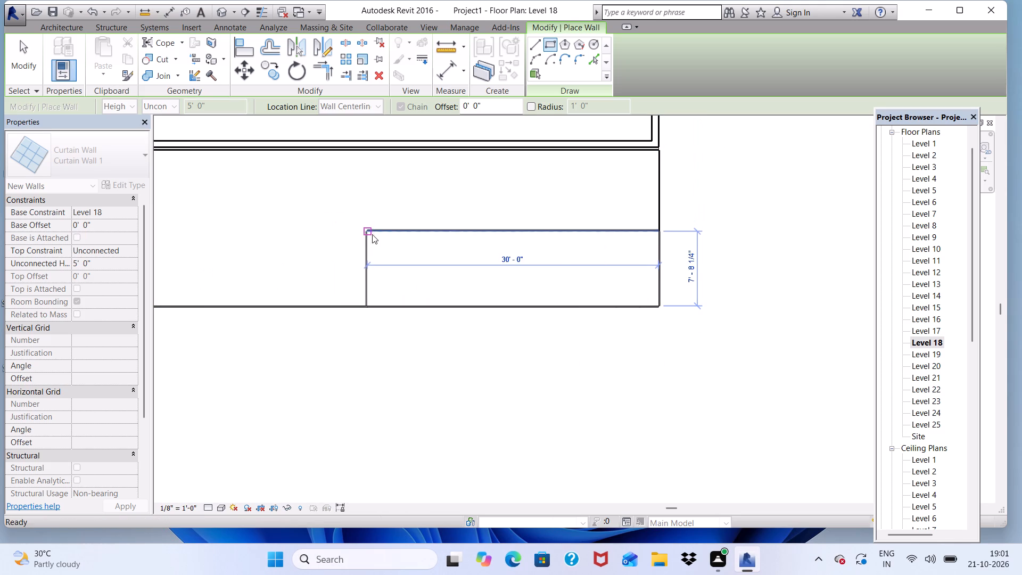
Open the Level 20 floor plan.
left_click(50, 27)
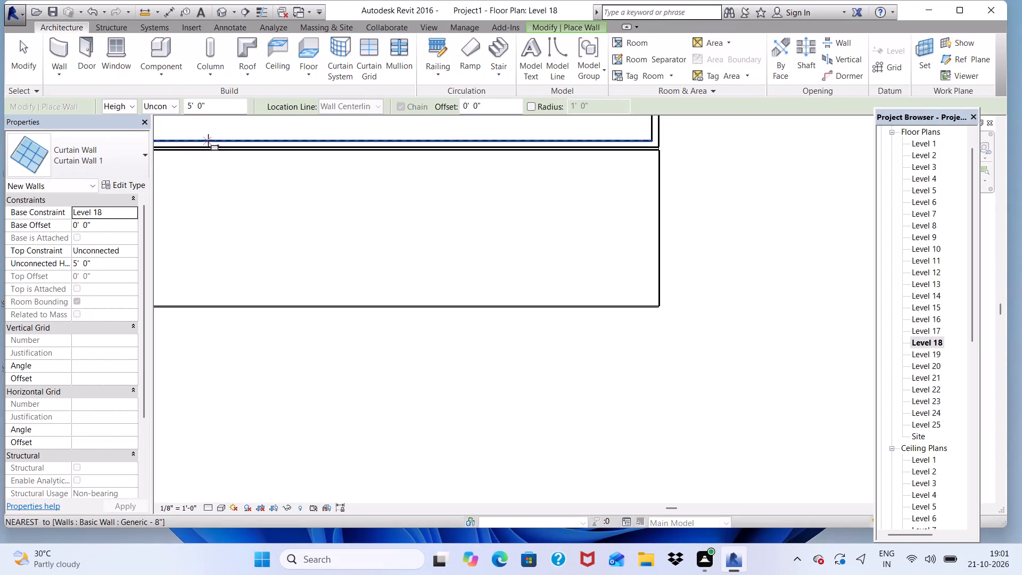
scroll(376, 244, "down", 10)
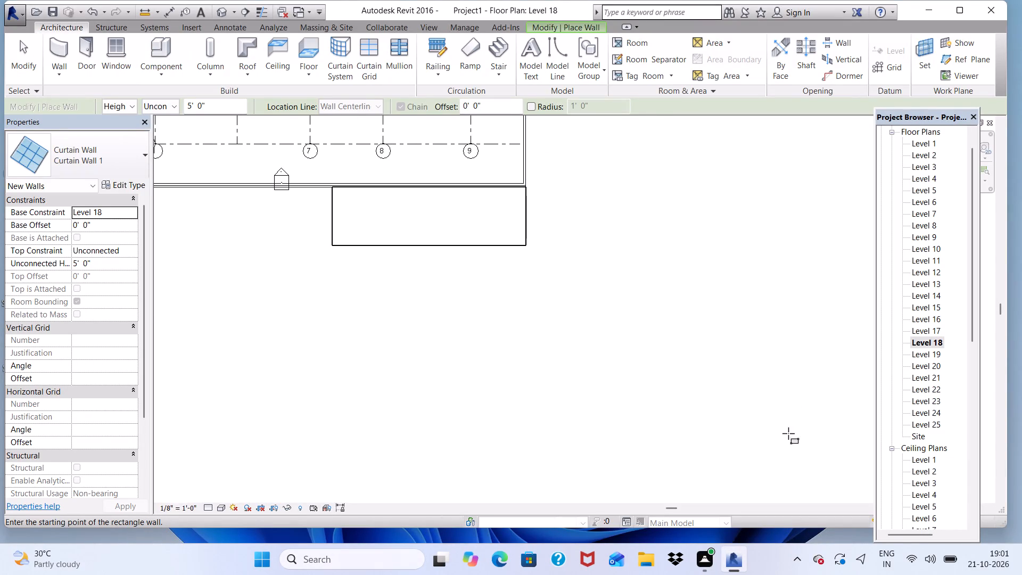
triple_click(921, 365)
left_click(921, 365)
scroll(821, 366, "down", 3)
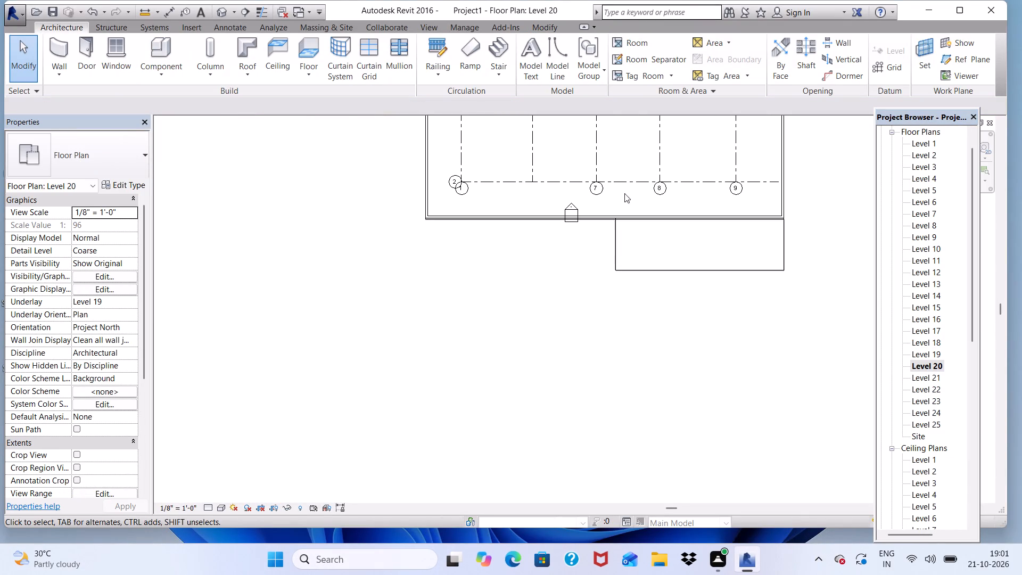
In the 3D view, delete the rear curtain wall of the Level 18 slab enclosure, the one running along the building face.
double_click(214, 13)
left_click(220, 10)
scroll(364, 212, "down", 3)
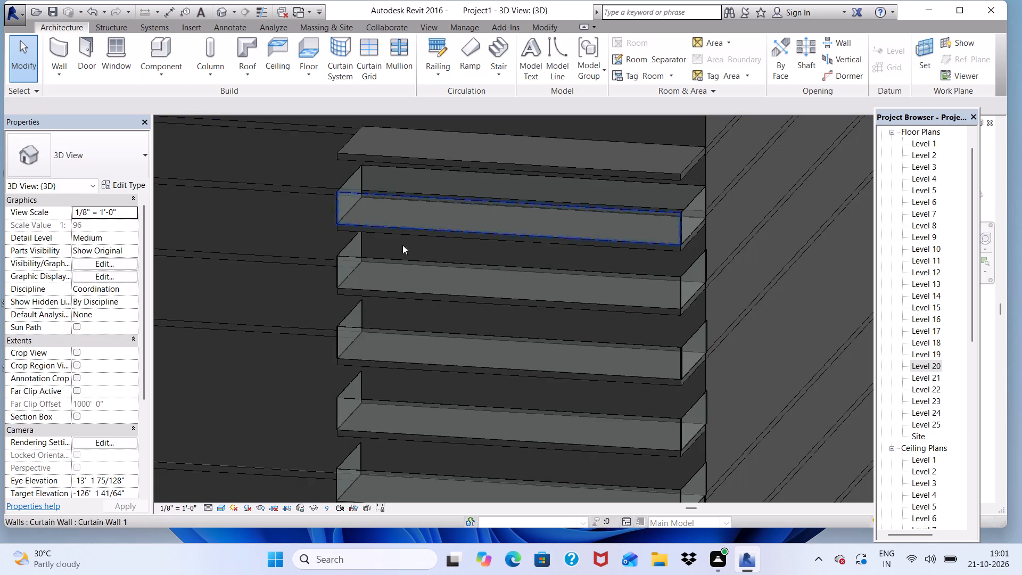
scroll(402, 245, "down", 2)
scroll(431, 212, "up", 5)
left_click(430, 210)
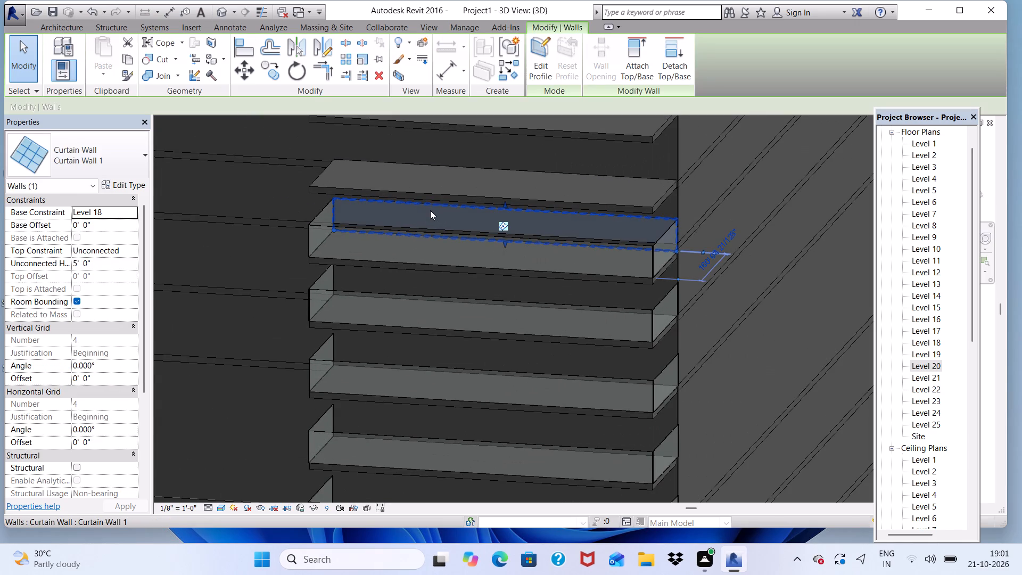
key("Delete")
scroll(431, 211, "up", 4)
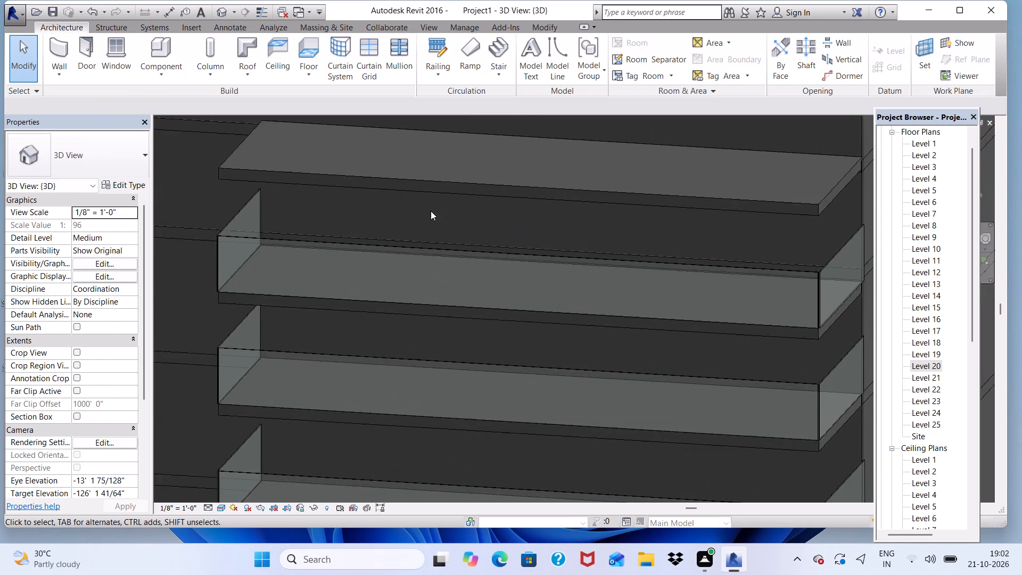
scroll(431, 211, "down", 10)
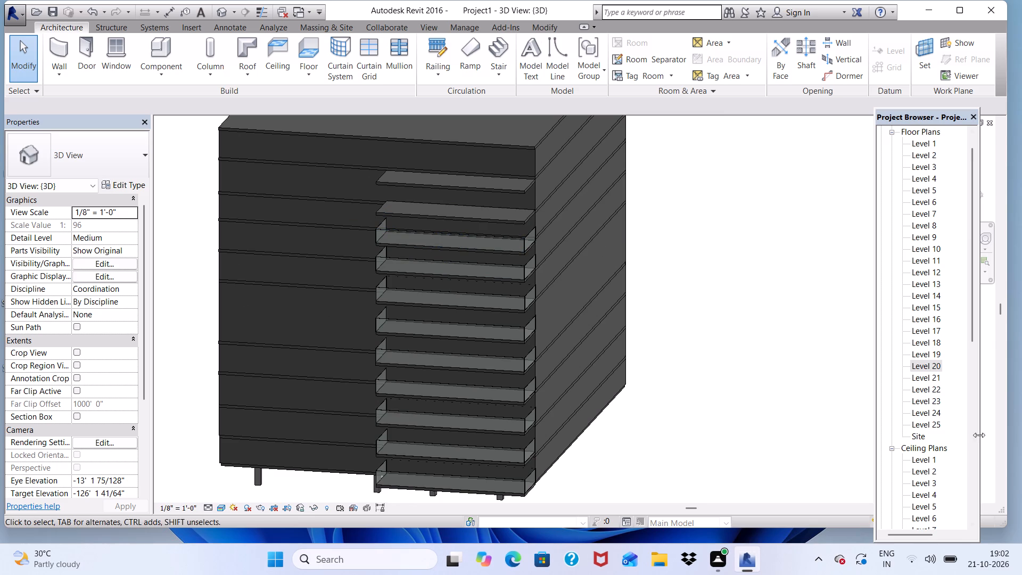
On the Level 22 plan, draw a 5' high Curtain Wall 1 rectangle about 16'-4" deep around the projecting slab.
triple_click(930, 388)
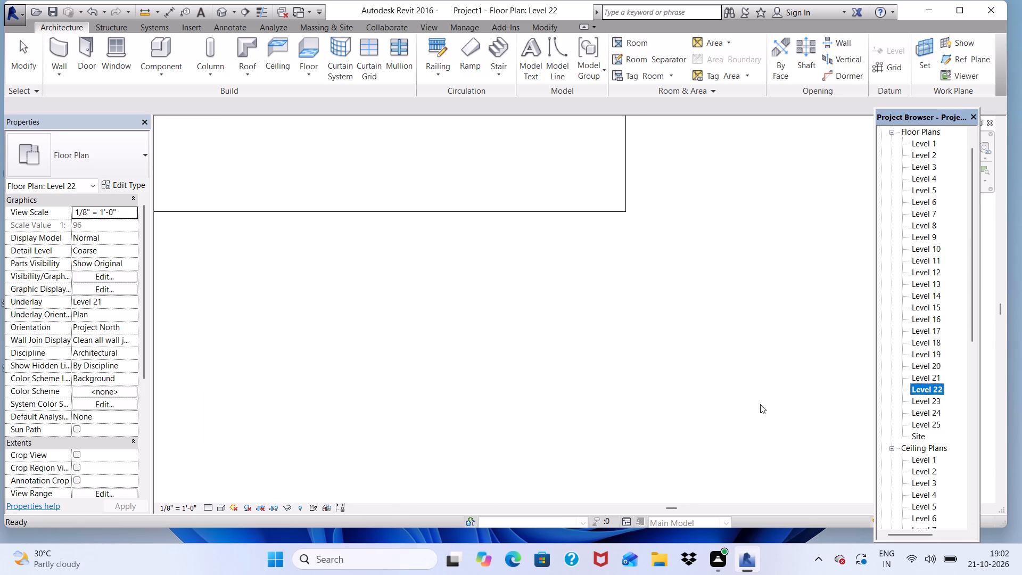
scroll(760, 404, "down", 4)
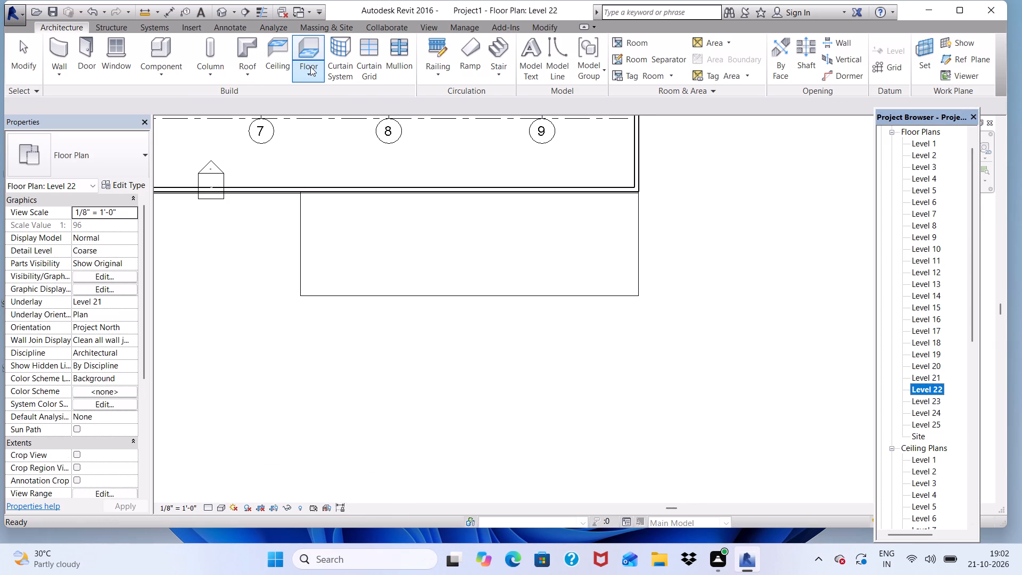
double_click(311, 67)
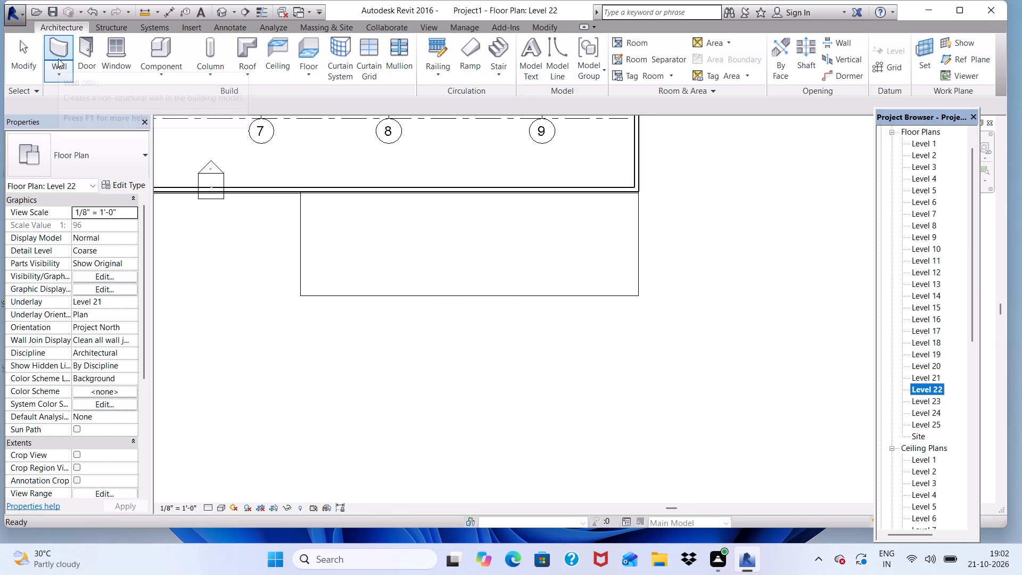
left_click(58, 58)
left_click(59, 70)
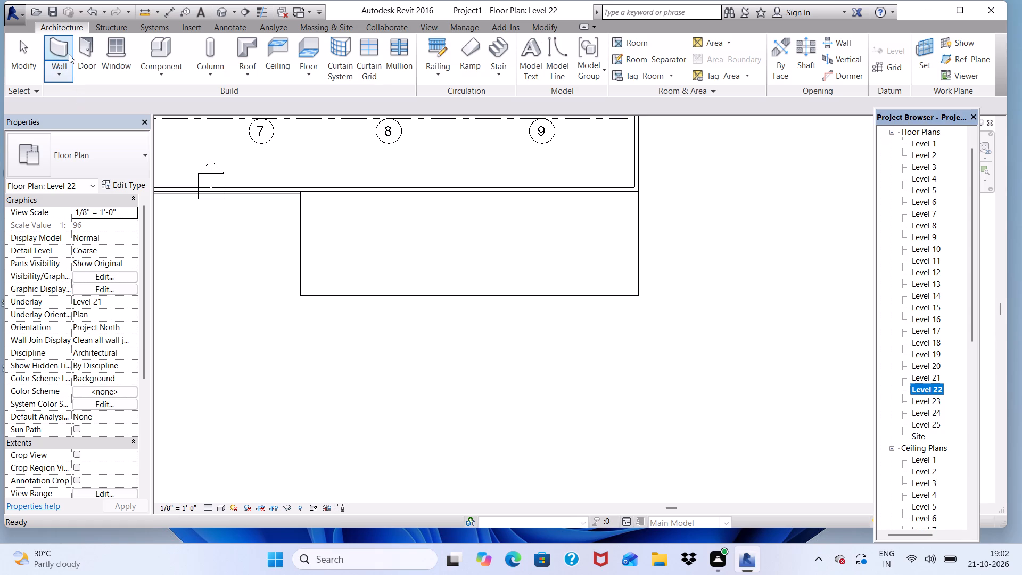
left_click(65, 51)
left_click(931, 390)
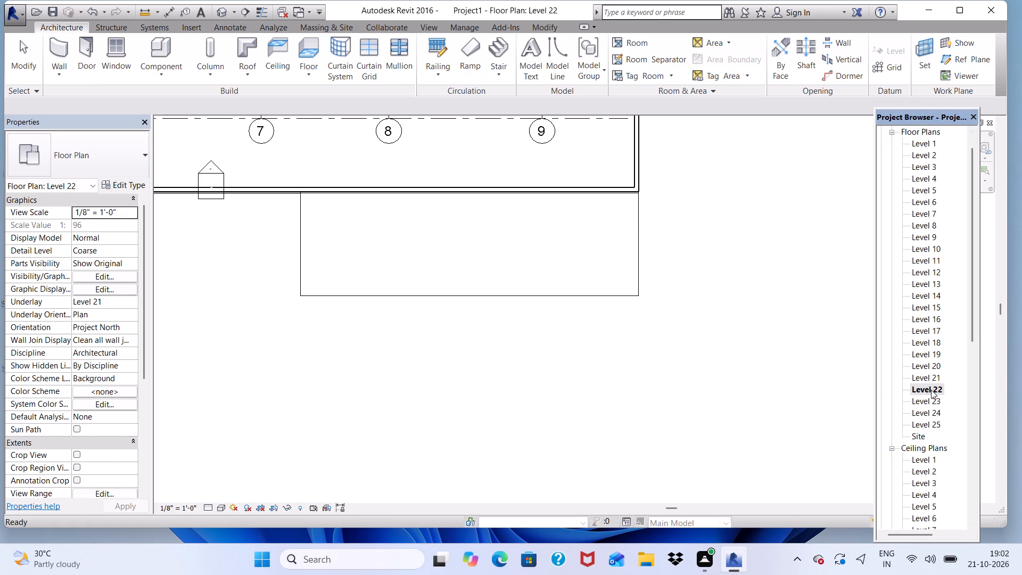
left_click(48, 51)
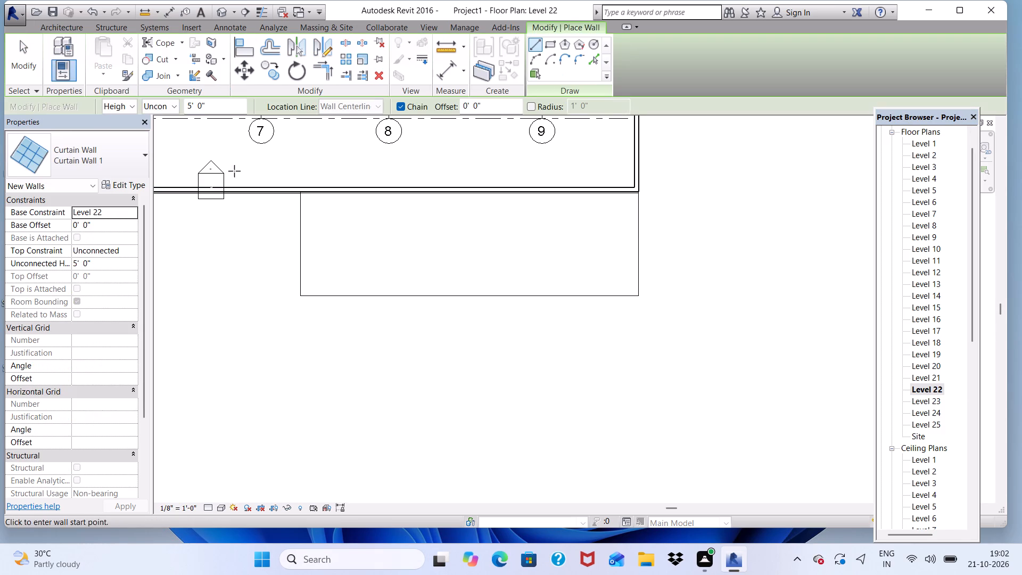
left_click(547, 40)
scroll(324, 236, "up", 3)
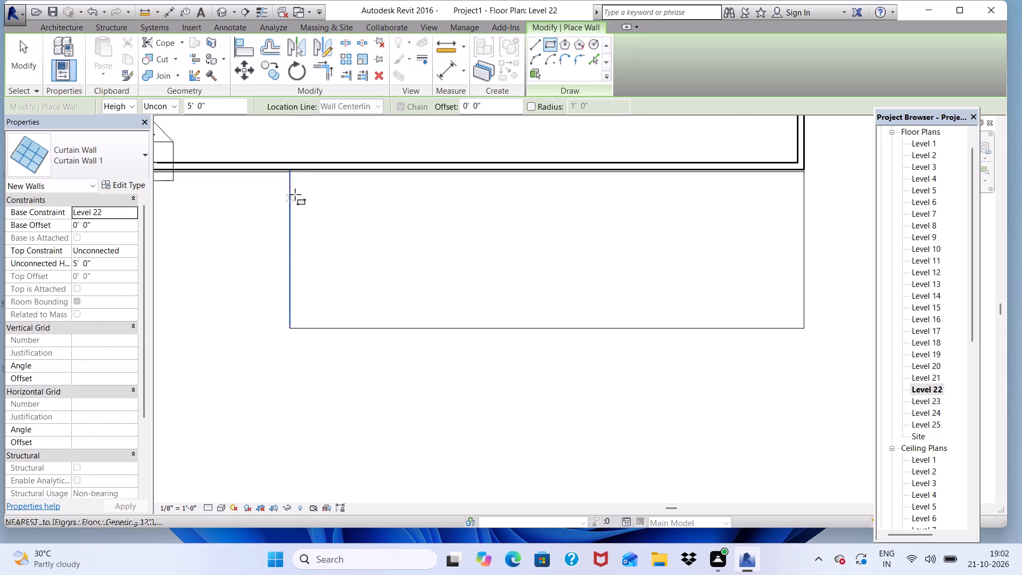
scroll(287, 162, "up", 15)
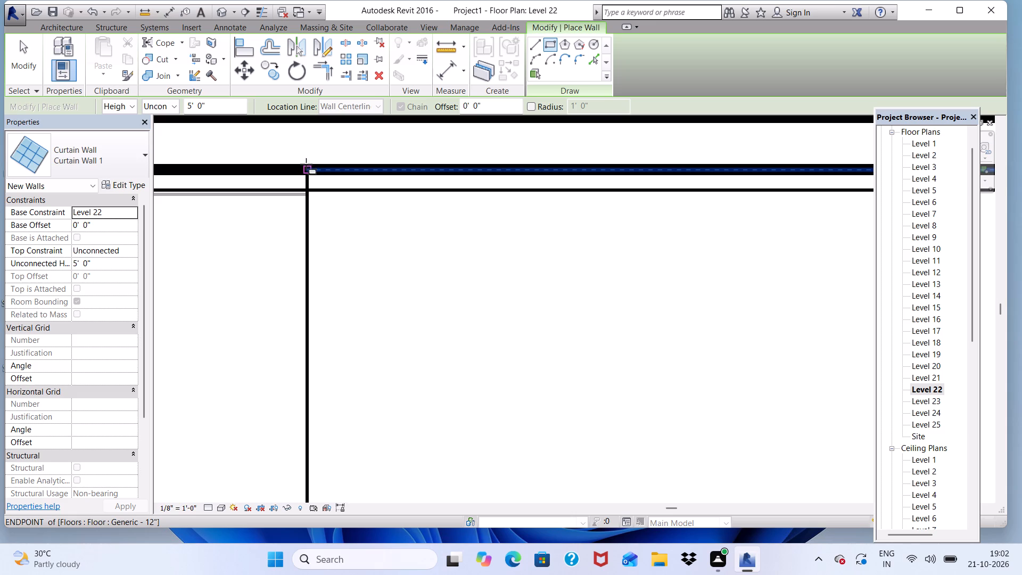
left_click(306, 164)
scroll(337, 274, "down", 20)
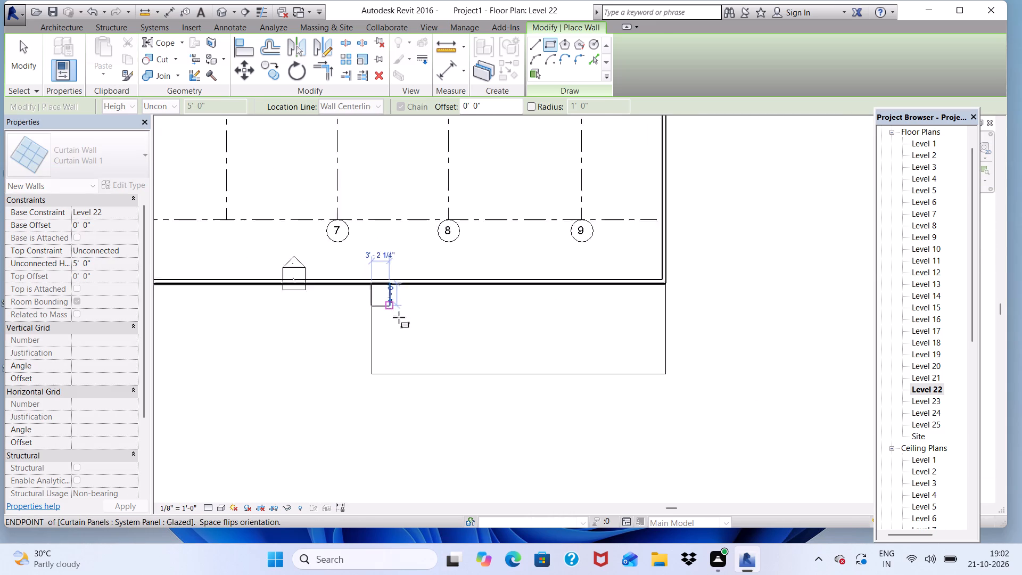
scroll(399, 317, "down", 7)
scroll(541, 341, "up", 6)
scroll(465, 327, "up", 4)
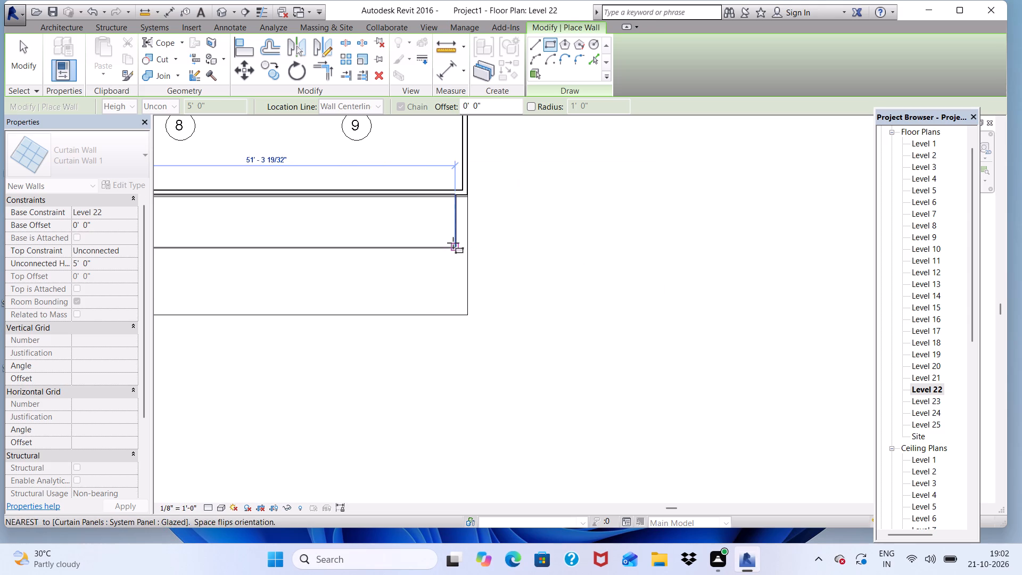
scroll(447, 311, "up", 3)
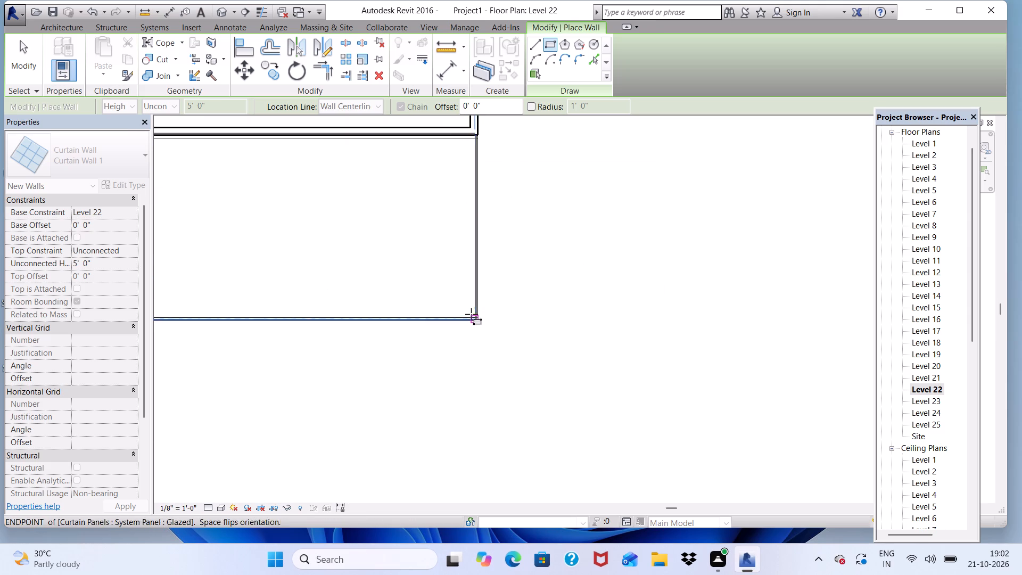
left_click(473, 316)
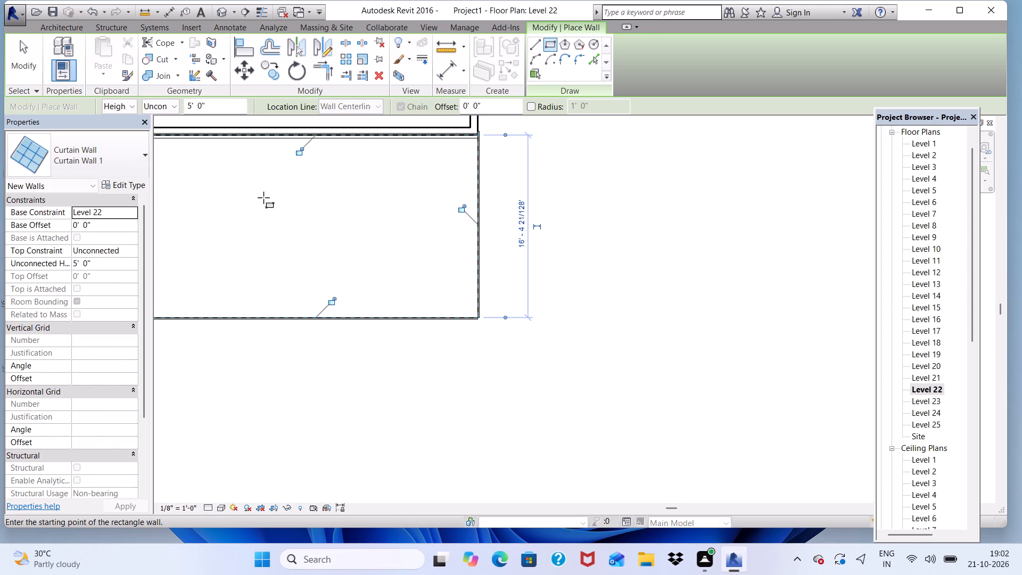
key("Escape")
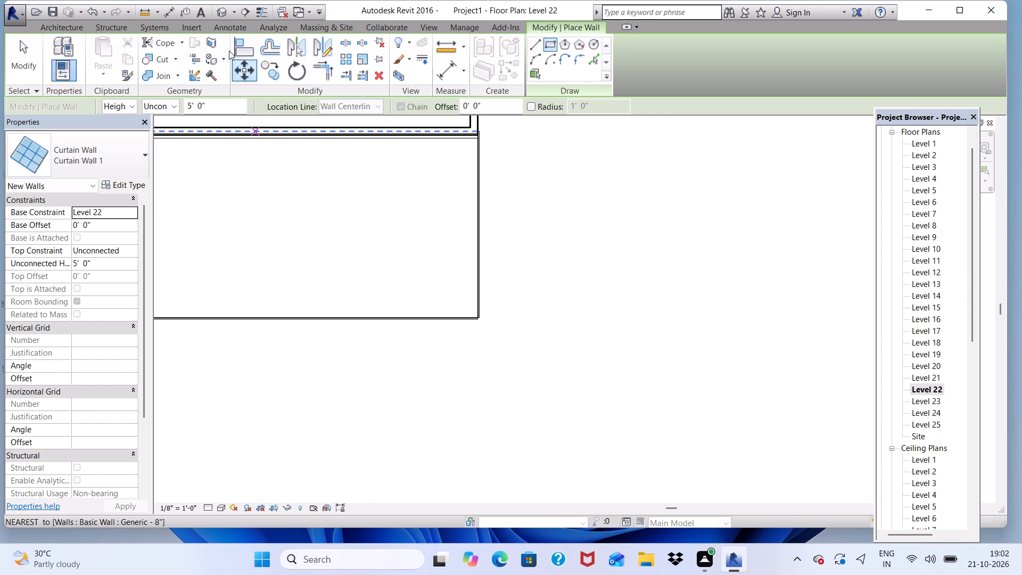
Examine the curtain wall enclosures on the projecting slabs in the 3D view, from several angles.
left_click(222, 11)
scroll(350, 200, "down", 6)
scroll(422, 213, "up", 6)
key("space")
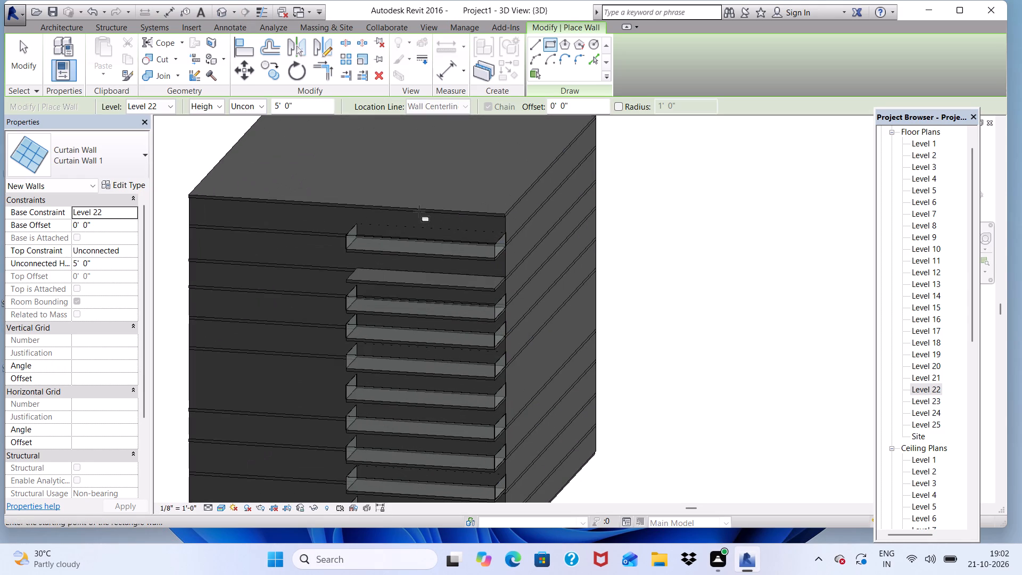
key("Escape")
scroll(463, 270, "down", 4)
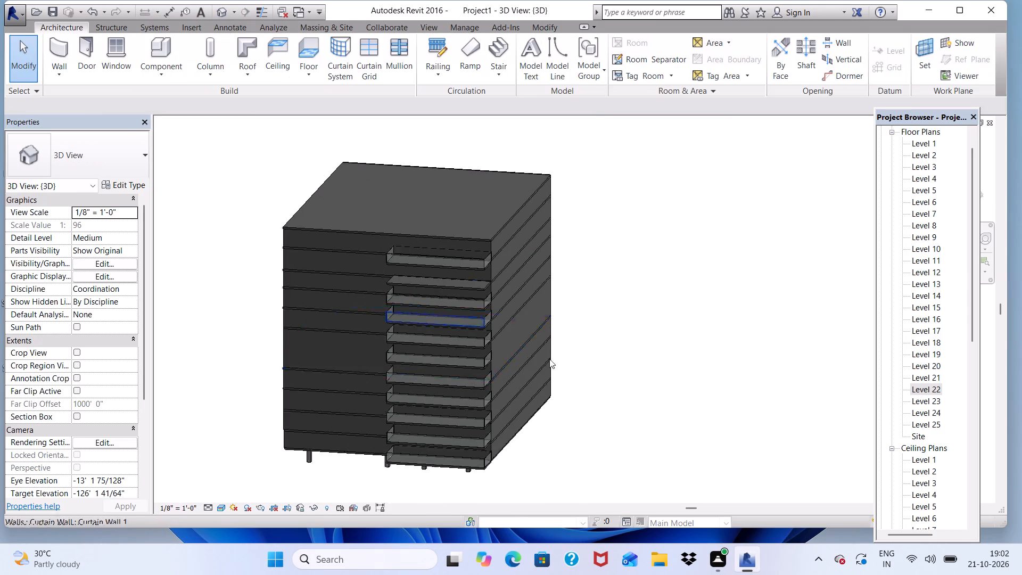
key("space")
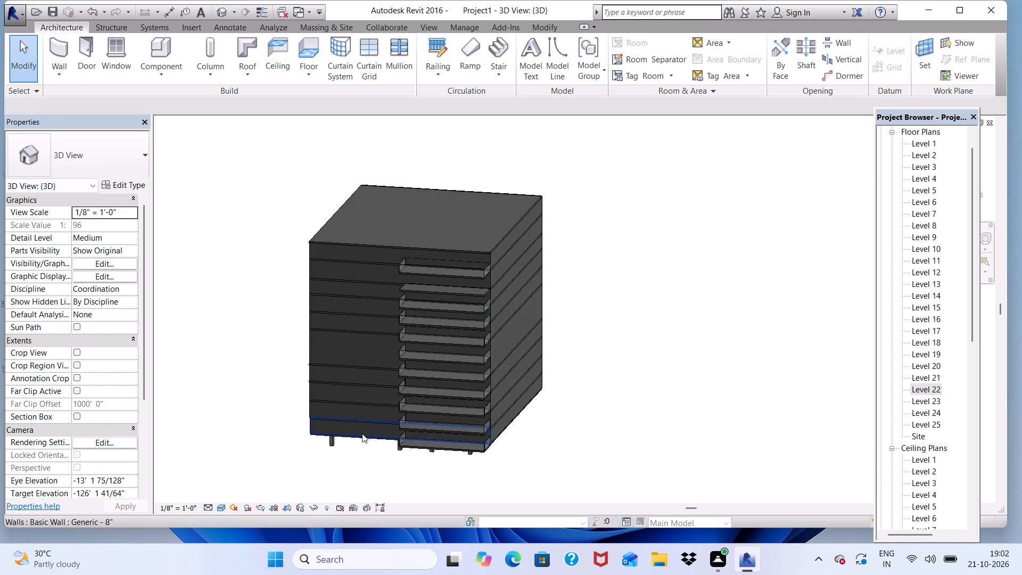
middle_click_drag(361, 434, 455, 402, "shift")
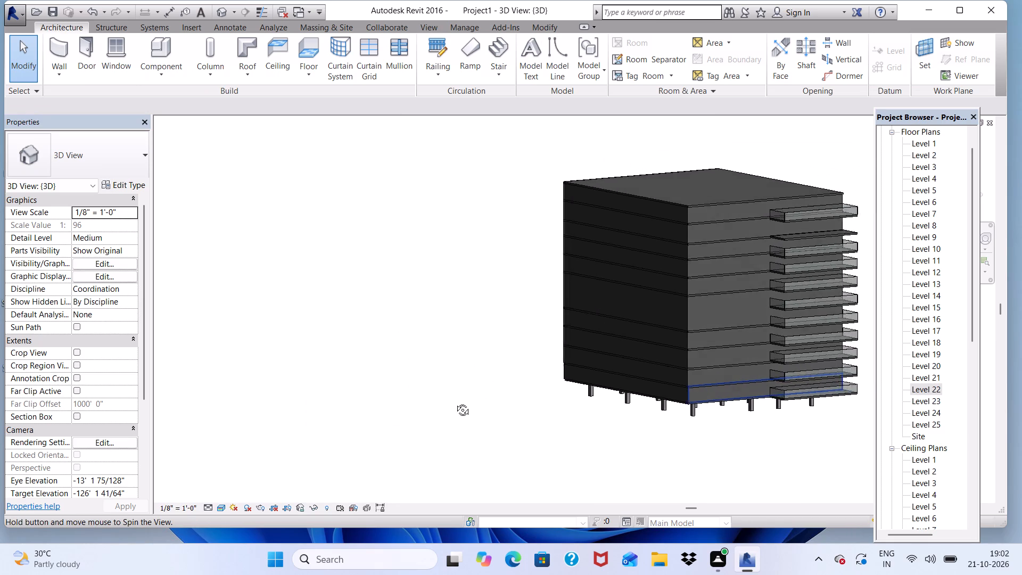
middle_click_drag(455, 402, 409, 408, "shift")
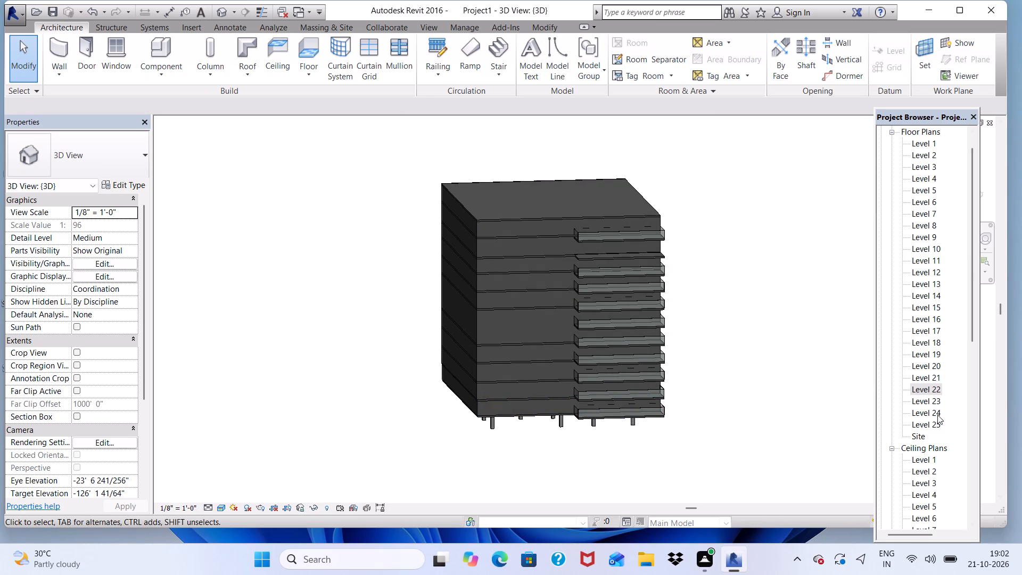
On the Level 20 plan, draw a 5' high Curtain Wall 1 rectangle about 53' by 16'-5" around the projecting slab and return to 3D.
left_click(922, 368)
left_click(922, 368)
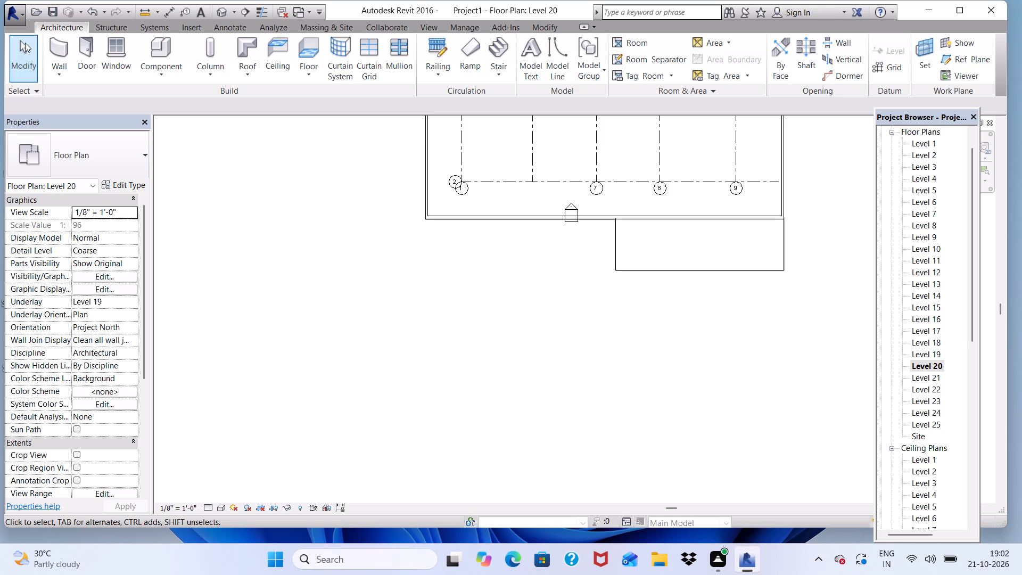
left_click(53, 53)
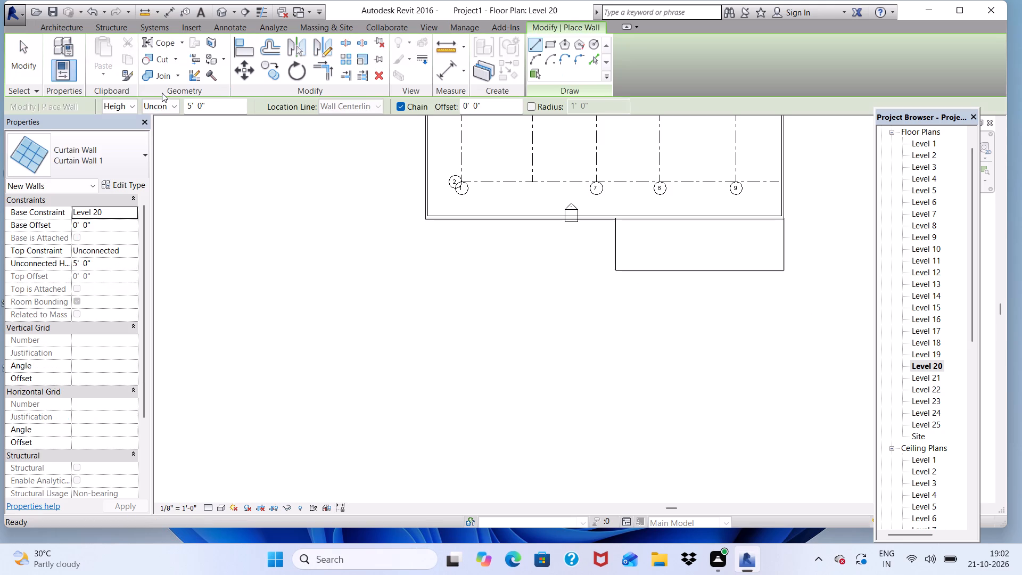
left_click(557, 43)
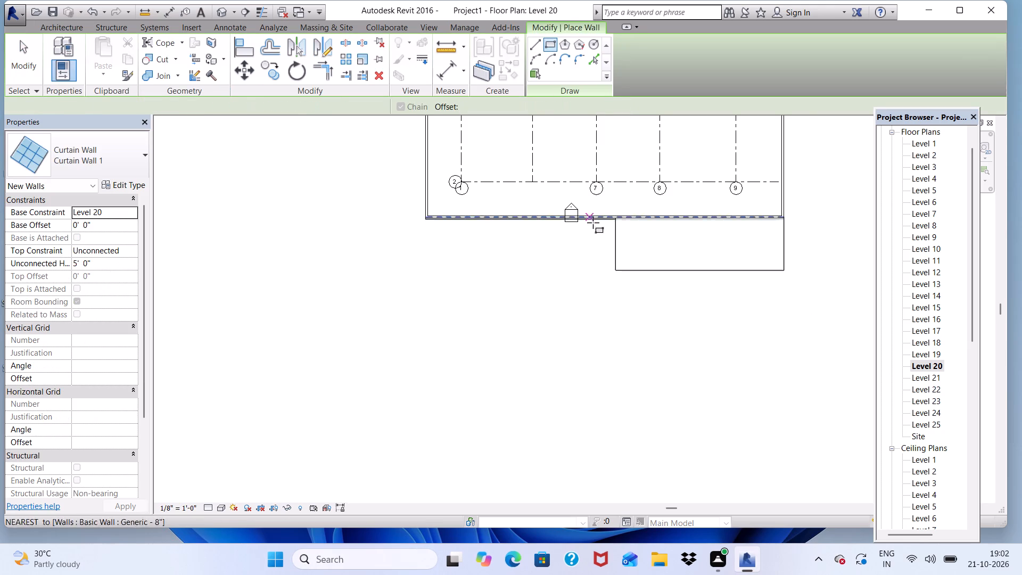
scroll(596, 225, "up", 20)
scroll(596, 225, "up", 8)
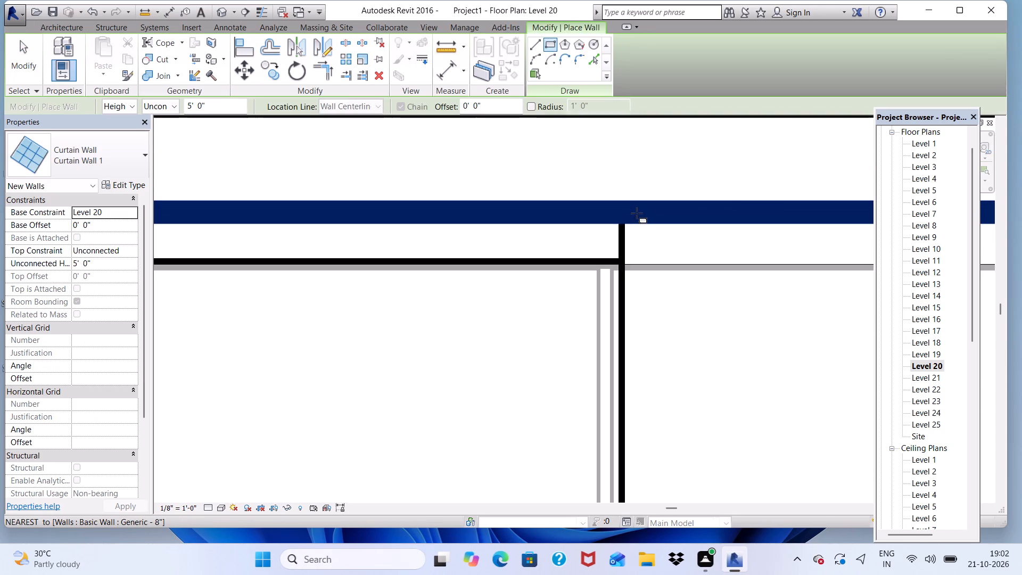
scroll(623, 224, "up", 3)
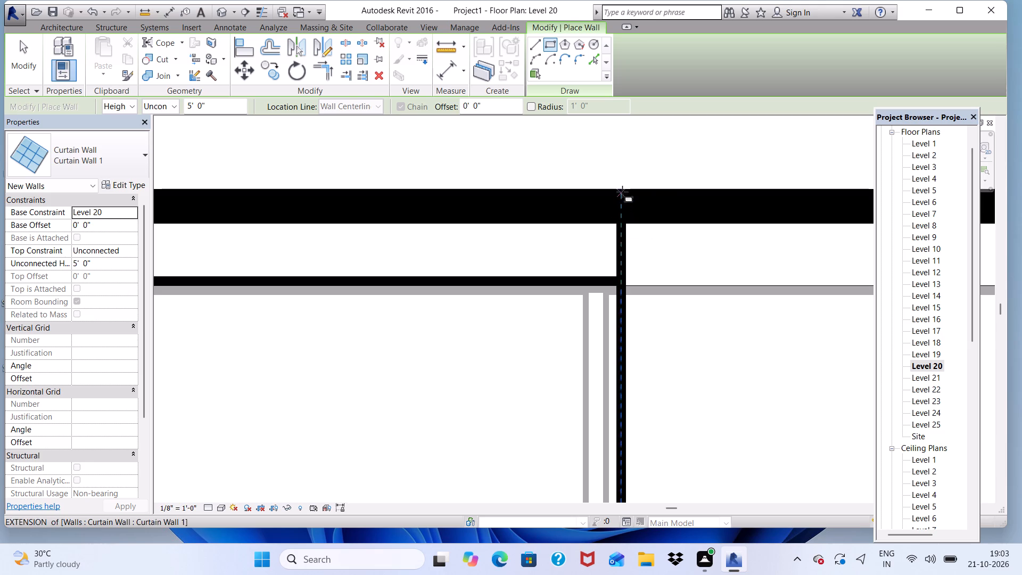
left_click(622, 189)
scroll(615, 262, "down", 20)
scroll(615, 262, "down", 3)
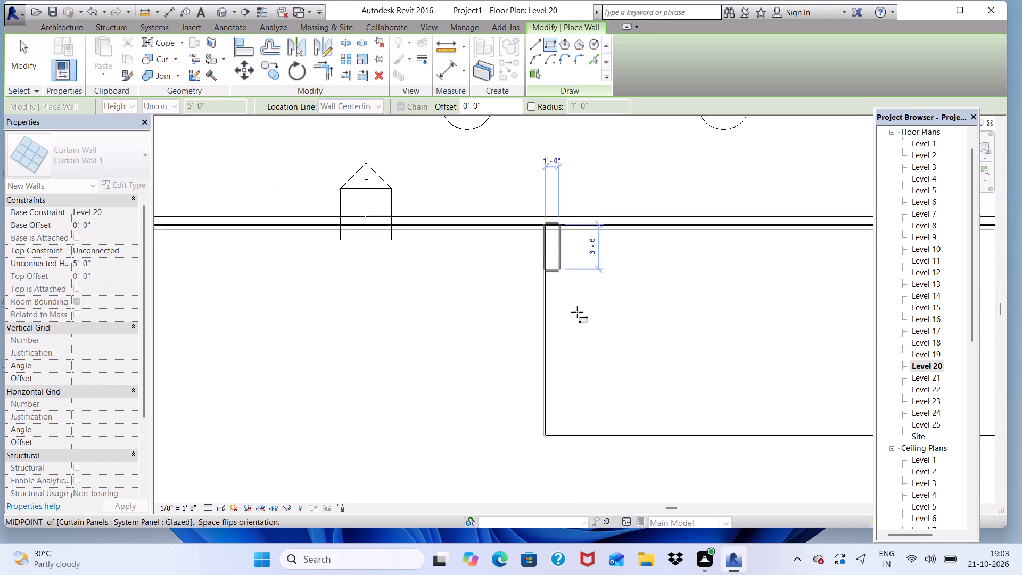
scroll(577, 312, "down", 7)
scroll(674, 295, "down", 3)
scroll(743, 324, "up", 4)
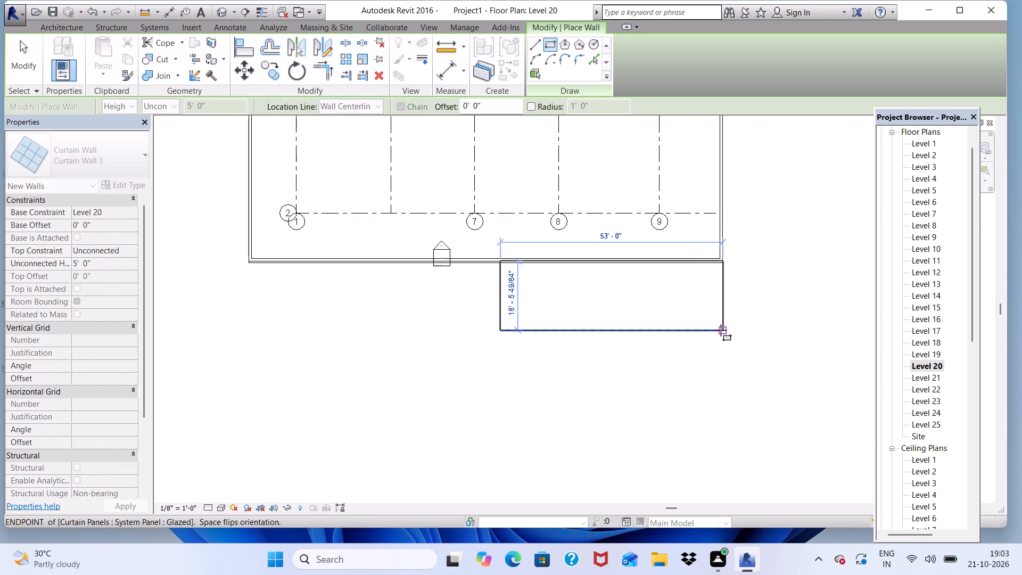
left_click(721, 330)
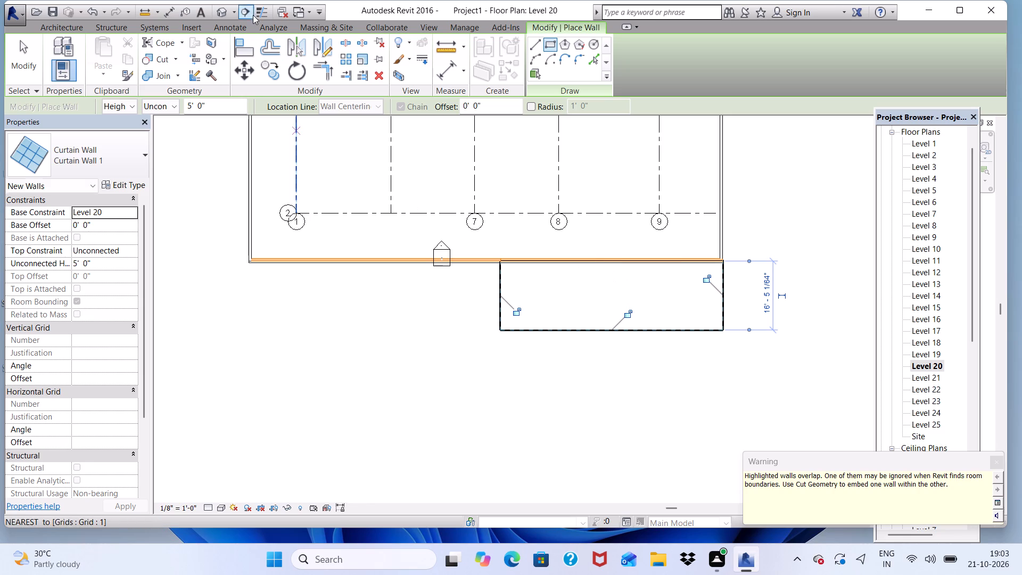
left_click(225, 11)
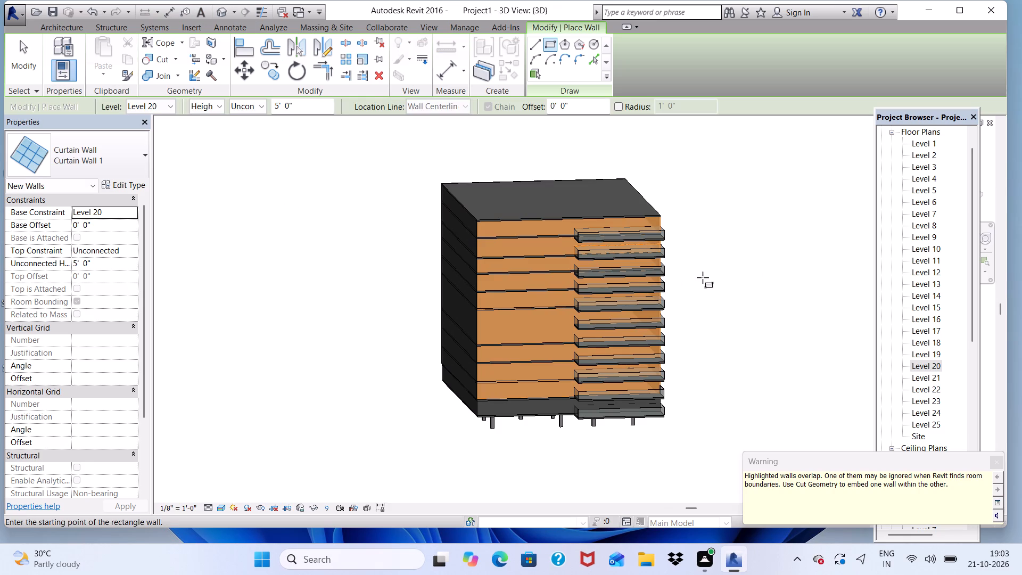
double_click(704, 277)
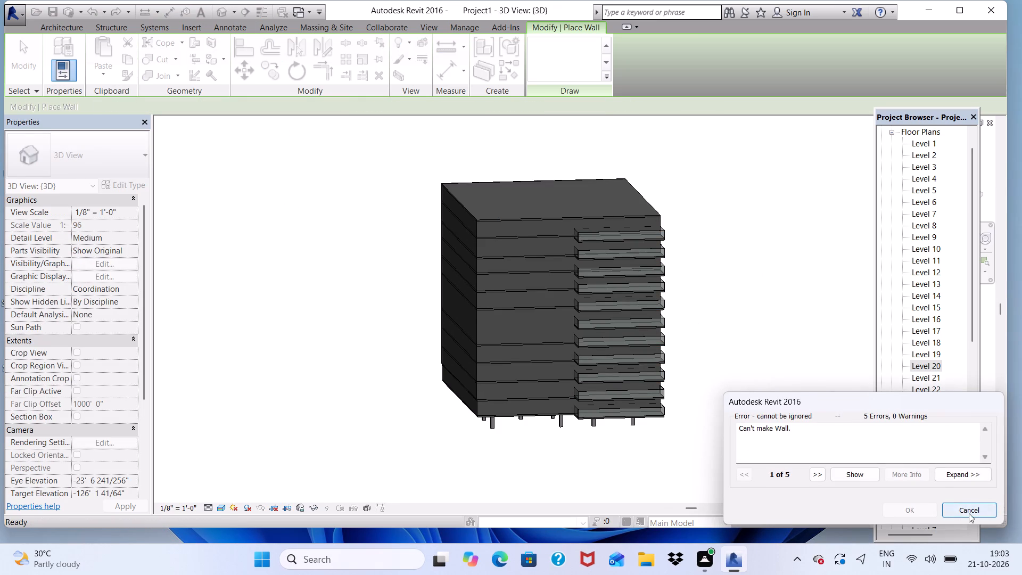
left_click(970, 513)
left_click(849, 372)
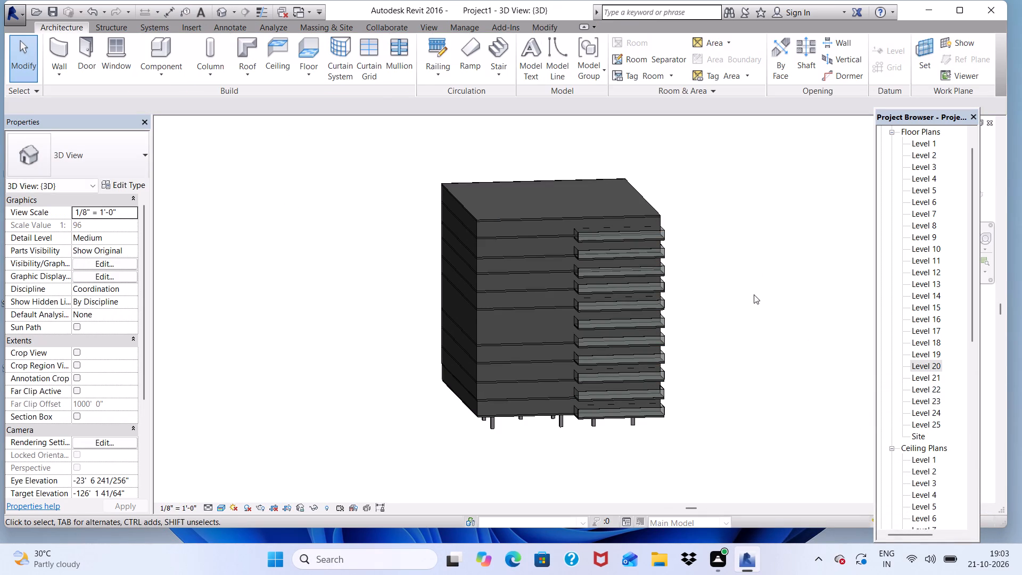
Examine the curtain wall enclosures on the upper projecting slabs in the 3D view, up close and from several angles.
scroll(694, 267, "up", 10)
scroll(608, 234, "down", 1)
middle_click_drag(606, 242, 595, 291)
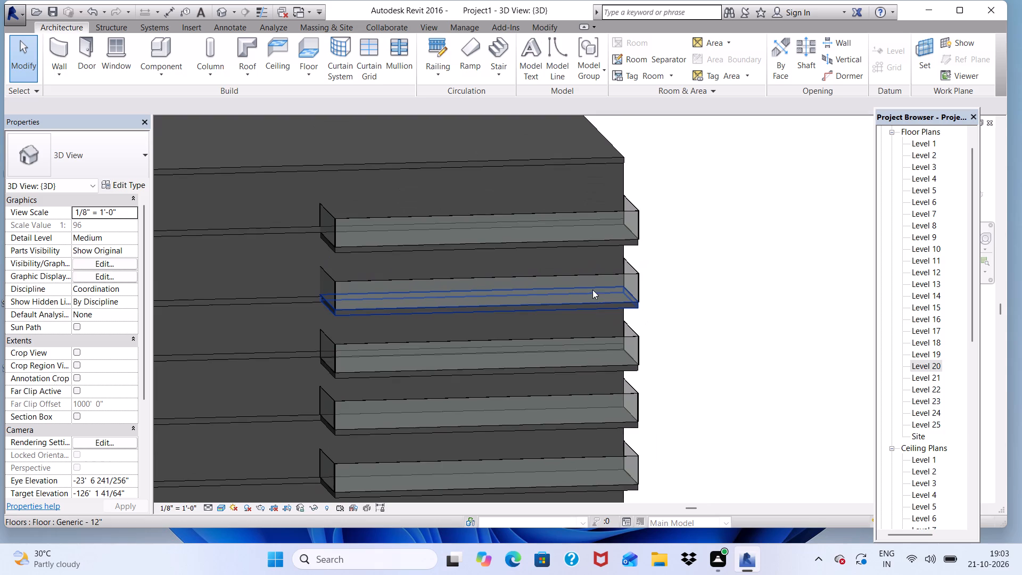
scroll(596, 293, "up", 1)
scroll(596, 293, "down", 4)
middle_click_drag(600, 322, 574, 356, "shift")
scroll(609, 304, "down", 4)
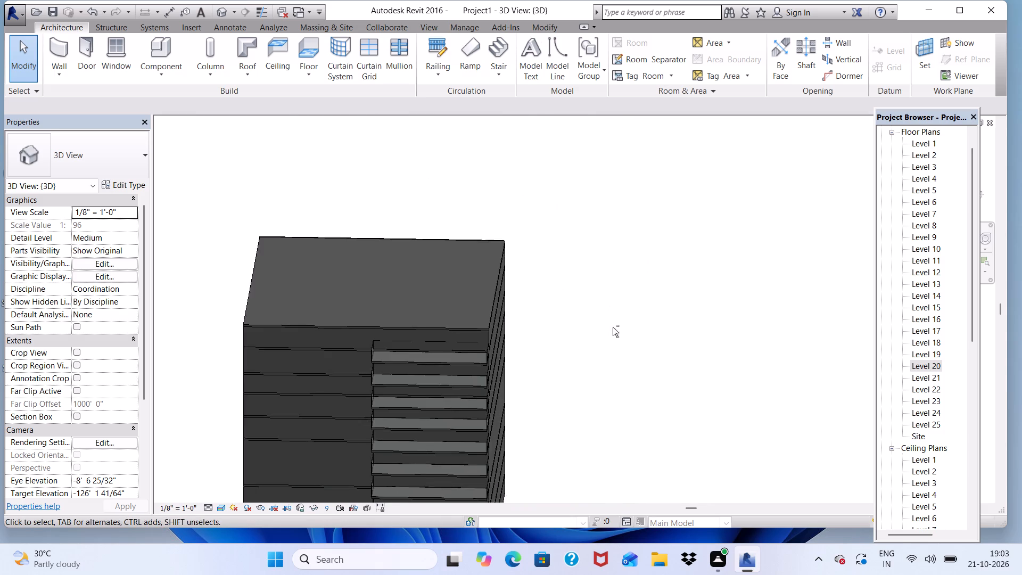
middle_click_drag(613, 328, 559, 276, "shift")
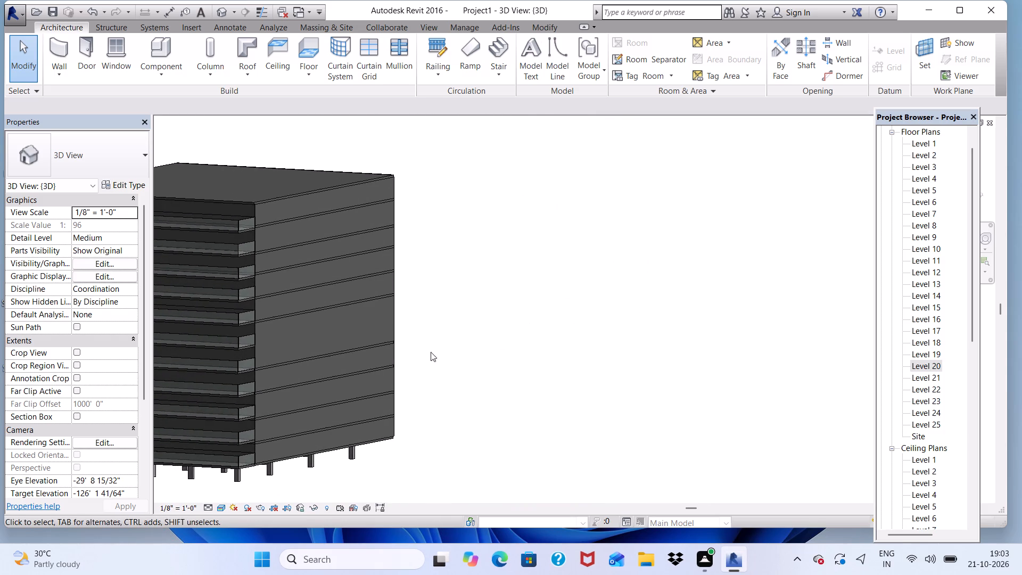
scroll(293, 353, "up", 5)
scroll(257, 322, "up", 5)
scroll(256, 322, "down", 11)
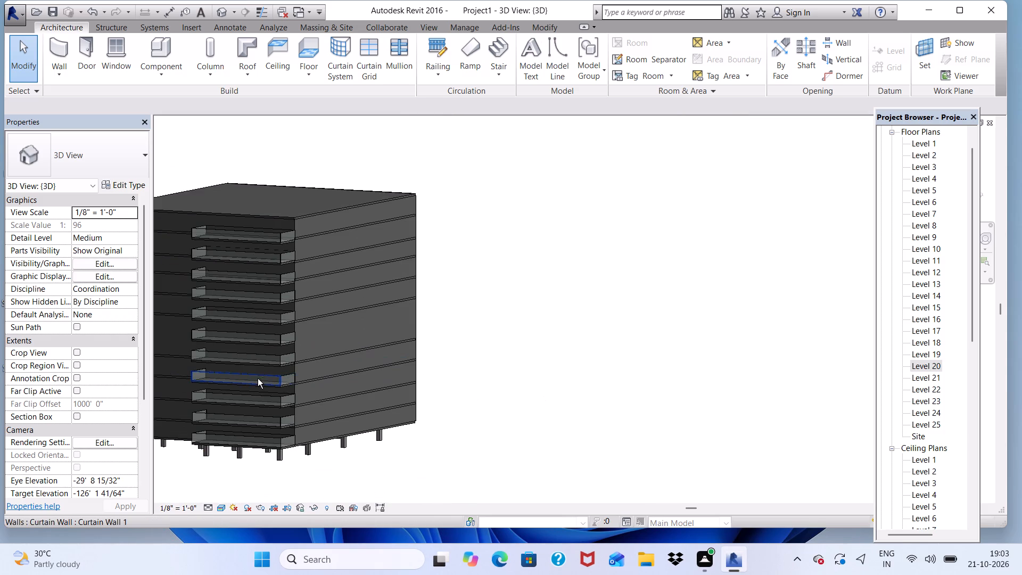
middle_click_drag(258, 379, 378, 391, "shift")
scroll(727, 313, "up", 9)
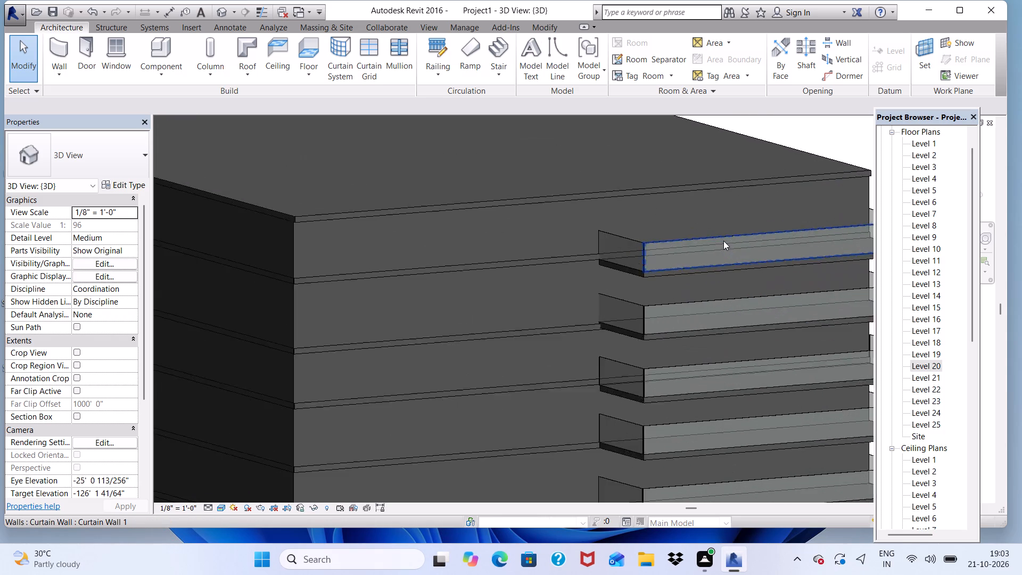
scroll(645, 239, "up", 5)
scroll(611, 246, "down", 1)
middle_click_drag(579, 257, 479, 257)
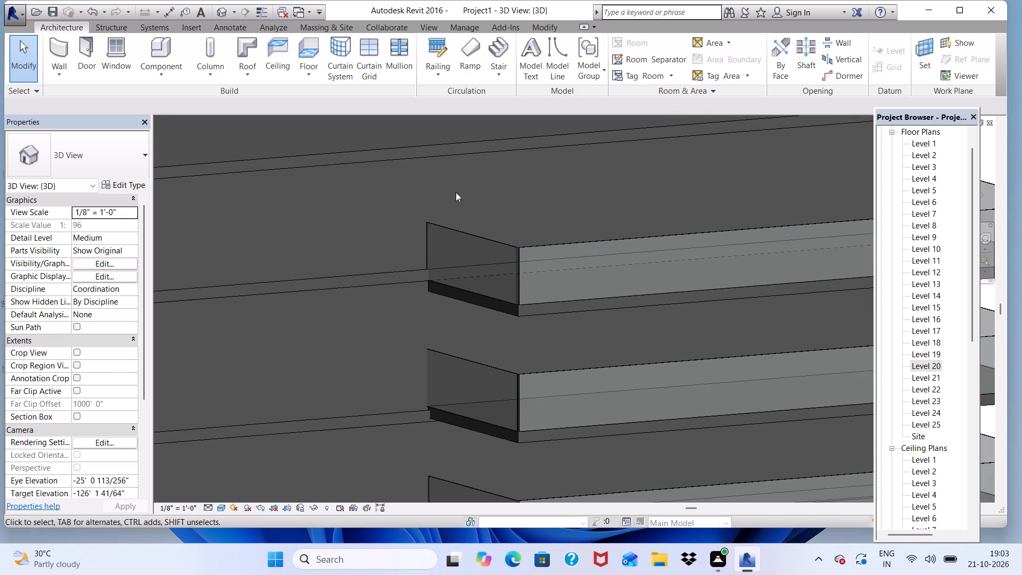
scroll(447, 196, "down", 6)
scroll(465, 243, "up", 5)
scroll(465, 243, "down", 1)
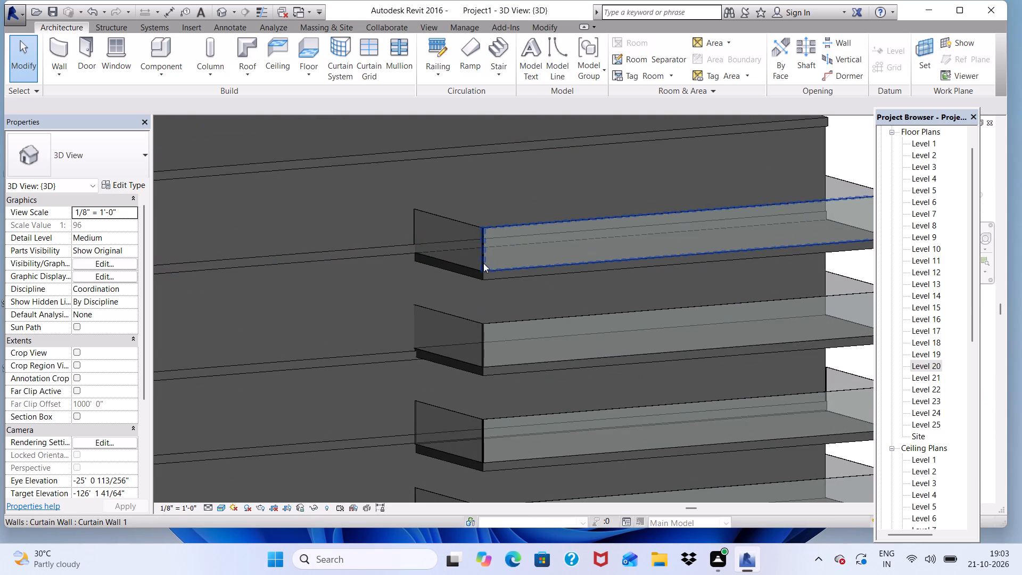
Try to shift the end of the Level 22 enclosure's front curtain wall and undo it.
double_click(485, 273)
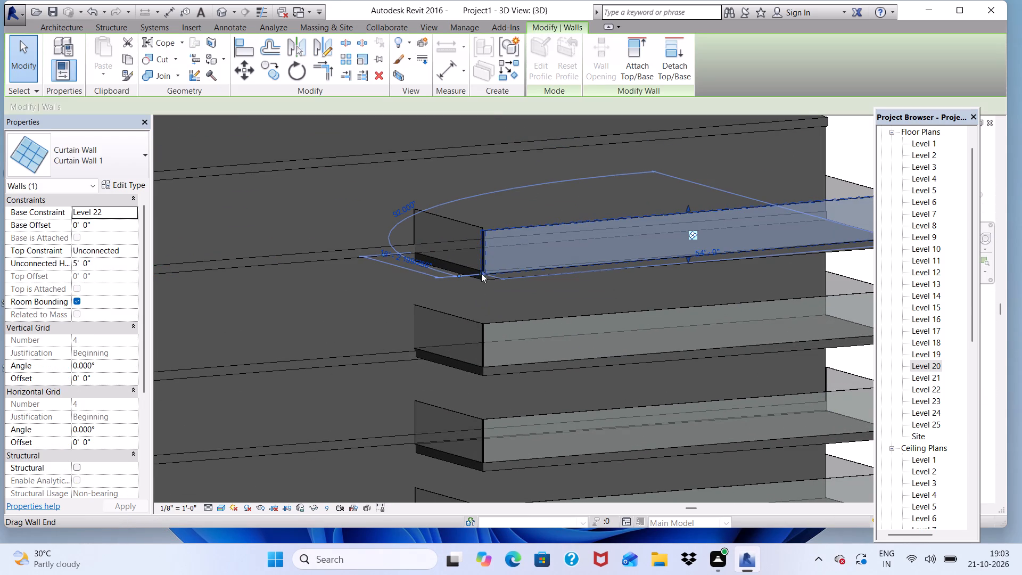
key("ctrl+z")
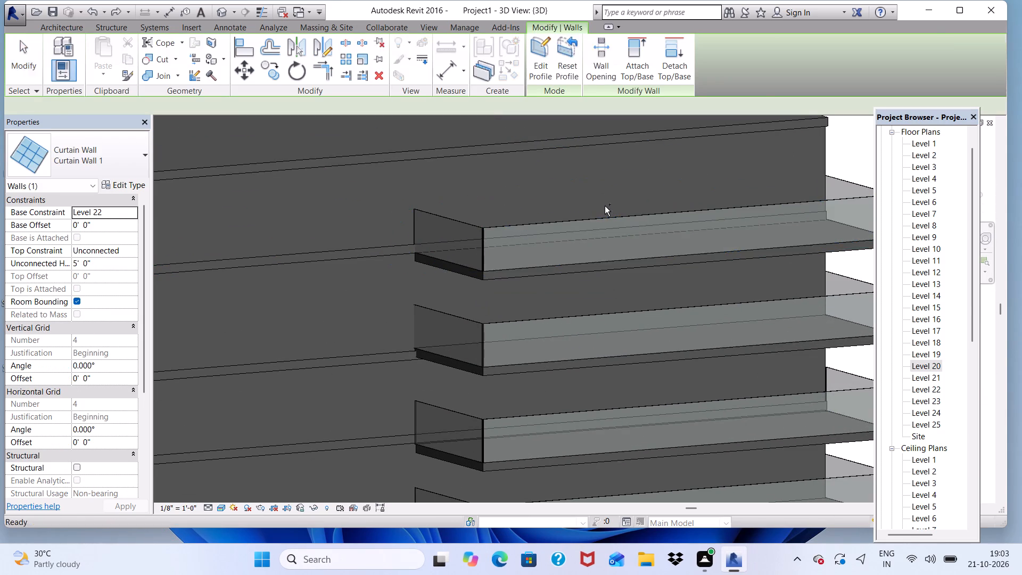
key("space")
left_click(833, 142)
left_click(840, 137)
Nudge the projecting Level 22 floor slab in small increments to align it with its curtain wall enclosure.
scroll(773, 213, "down", 4)
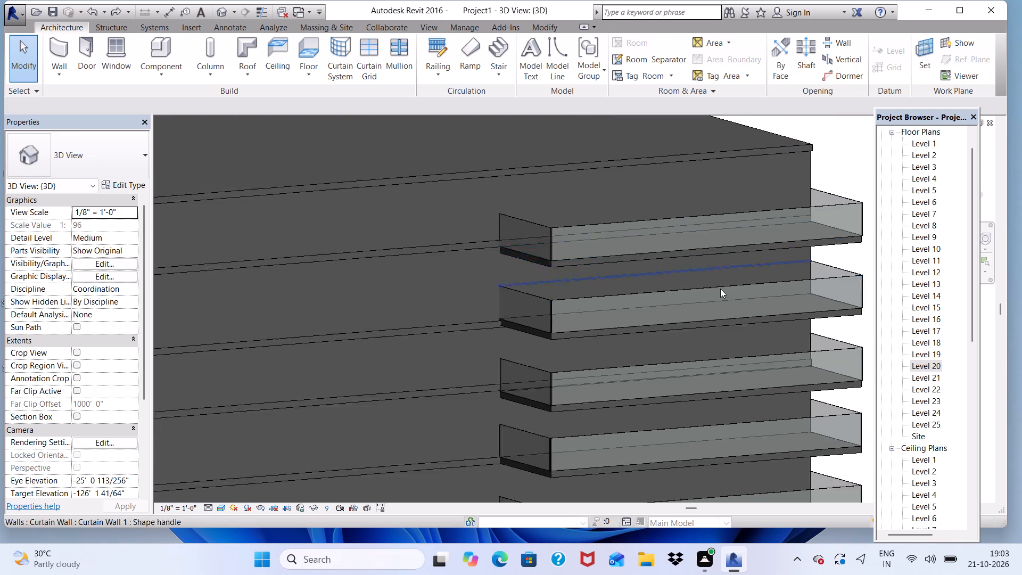
scroll(720, 289, "down", 2)
scroll(696, 323, "up", 5)
scroll(472, 300, "down", 1, "shift")
middle_click_drag(451, 313, 447, 347, "shift")
scroll(450, 341, "up", 1)
scroll(453, 277, "down", 6)
scroll(507, 397, "up", 6)
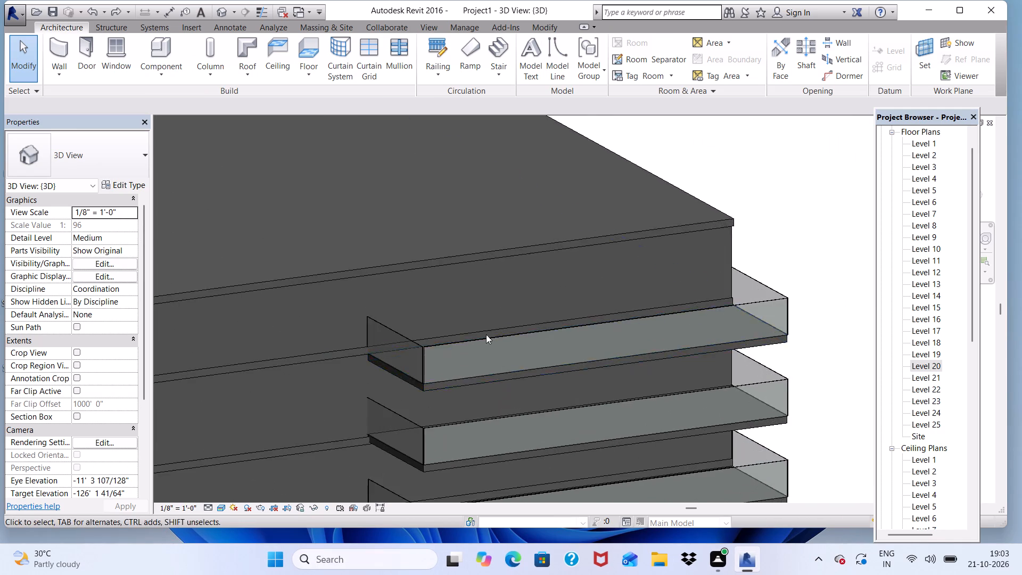
scroll(486, 334, "up", 3)
scroll(364, 393, "down", 1)
scroll(345, 415, "up", 2)
left_click(343, 412)
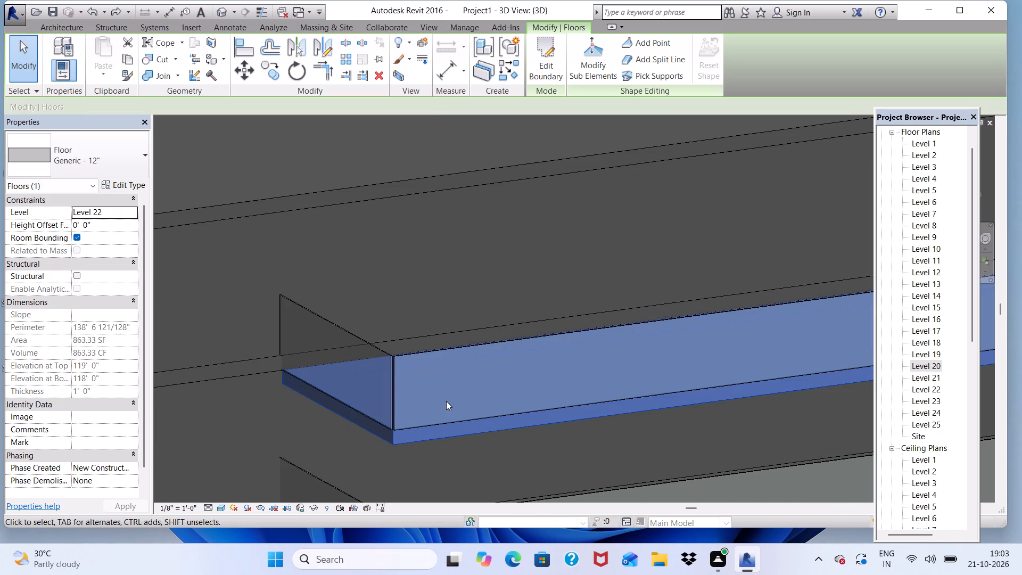
key("Up")
key("Up")
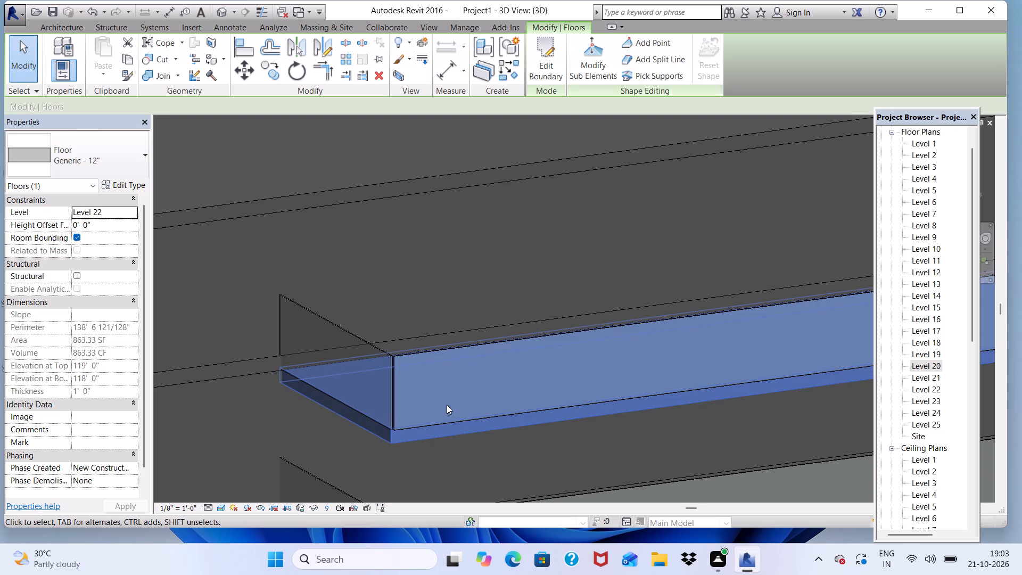
key("Down")
key("Down")
key("Down")
key("Left")
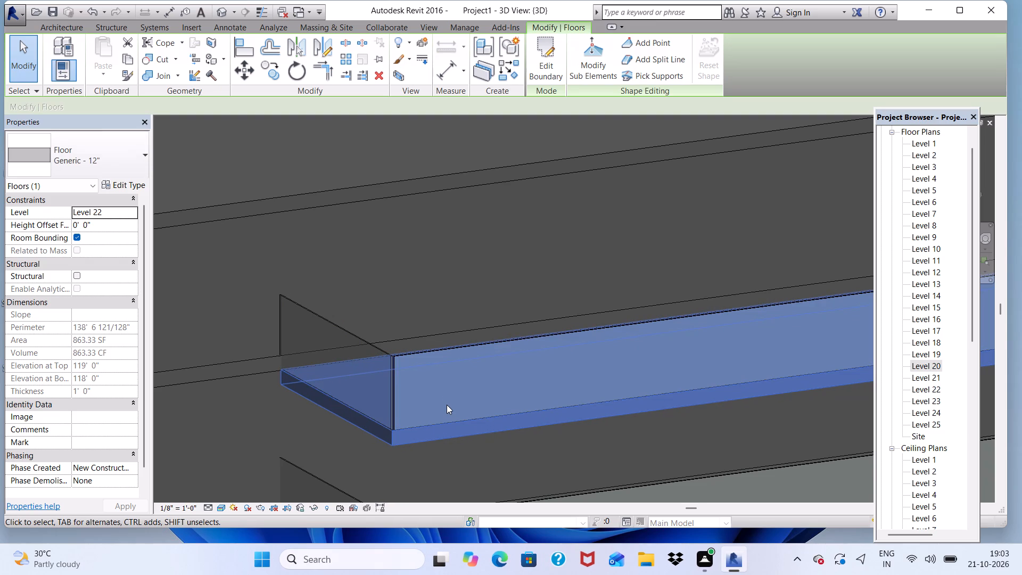
key("Left")
key("Right")
key("Right")
key("space")
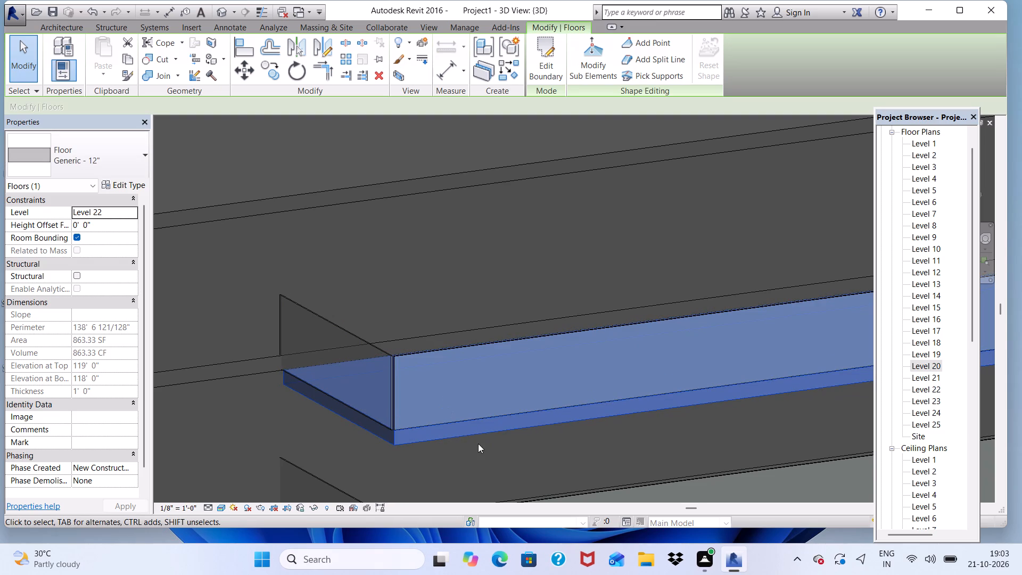
scroll(416, 243, "down", 9)
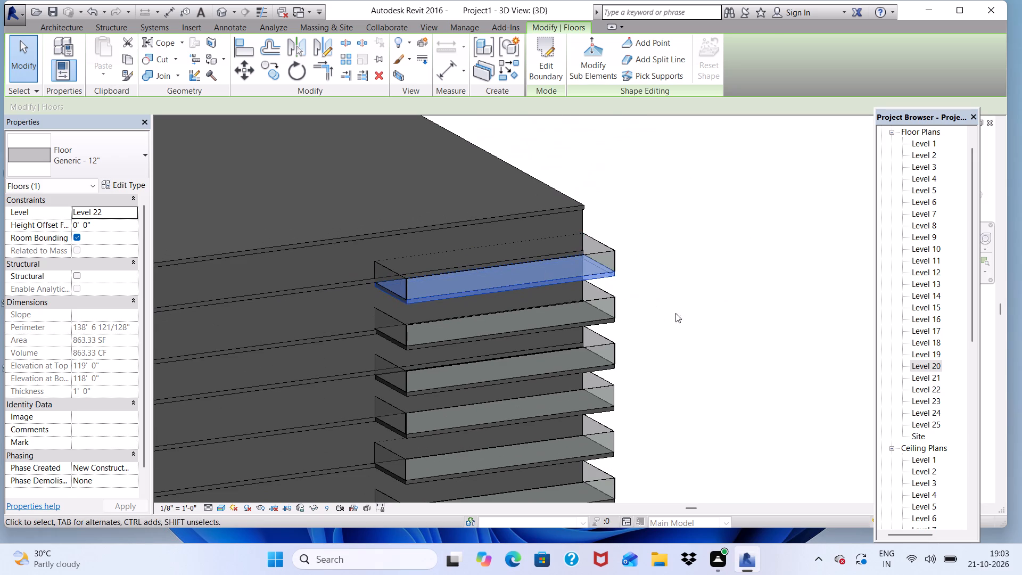
left_click(694, 316)
Examine the full stack of projecting slabs and their curtain wall enclosures, from the underside columns up to the roof.
scroll(378, 437, "up", 4)
scroll(411, 340, "up", 1)
scroll(410, 311, "down", 5)
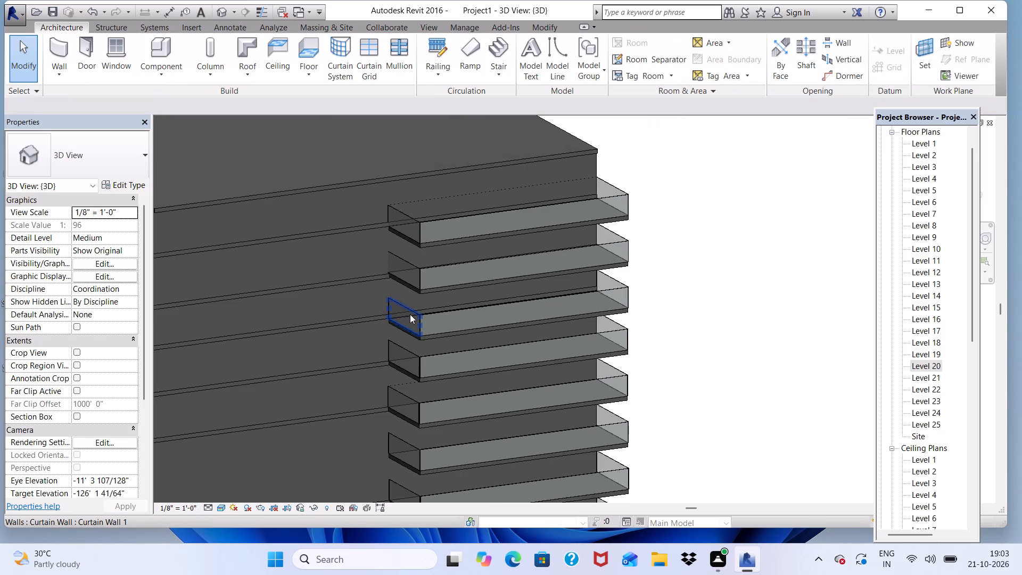
middle_click_drag(413, 339, 423, 241, "shift")
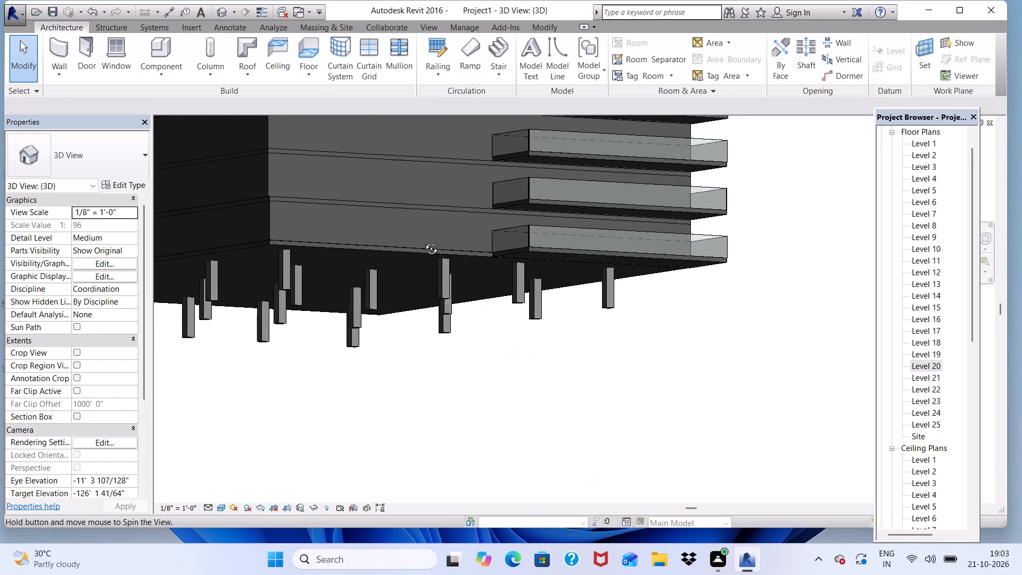
middle_click_drag(423, 241, 406, 275, "shift")
middle_click_drag(570, 308, 566, 318, "shift")
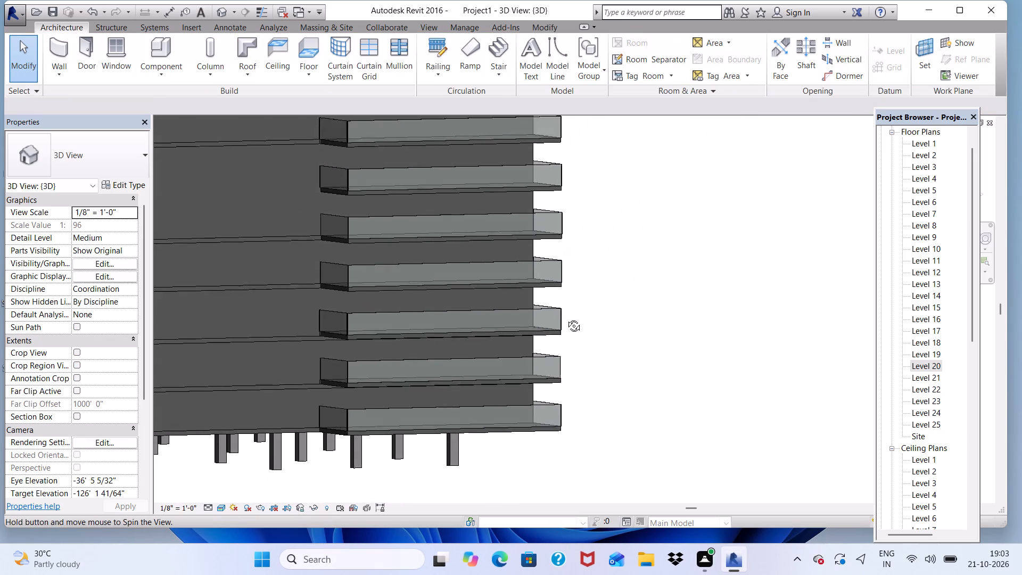
middle_click_drag(566, 318, 526, 330, "shift")
scroll(542, 311, "down", 10)
scroll(472, 313, "up", 6)
scroll(448, 244, "down", 1, "shift")
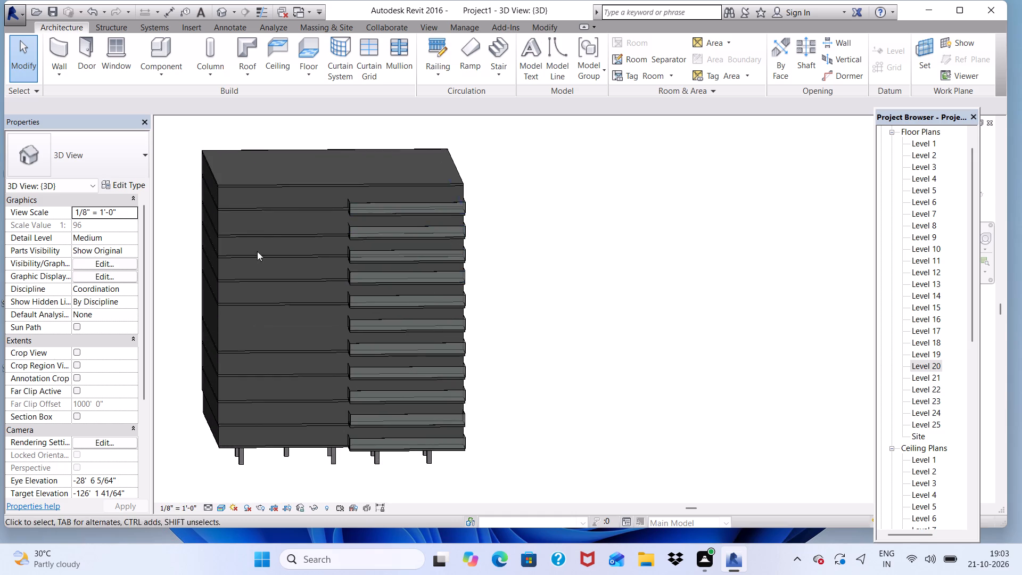
middle_click_drag(281, 347, 336, 340)
scroll(639, 313, "up", 2)
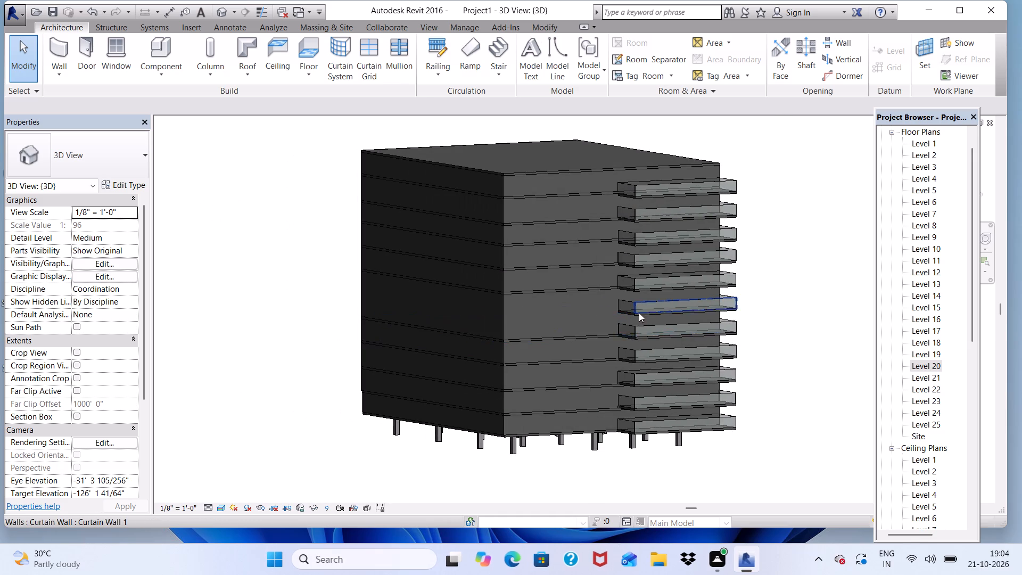
scroll(639, 313, "up", 2)
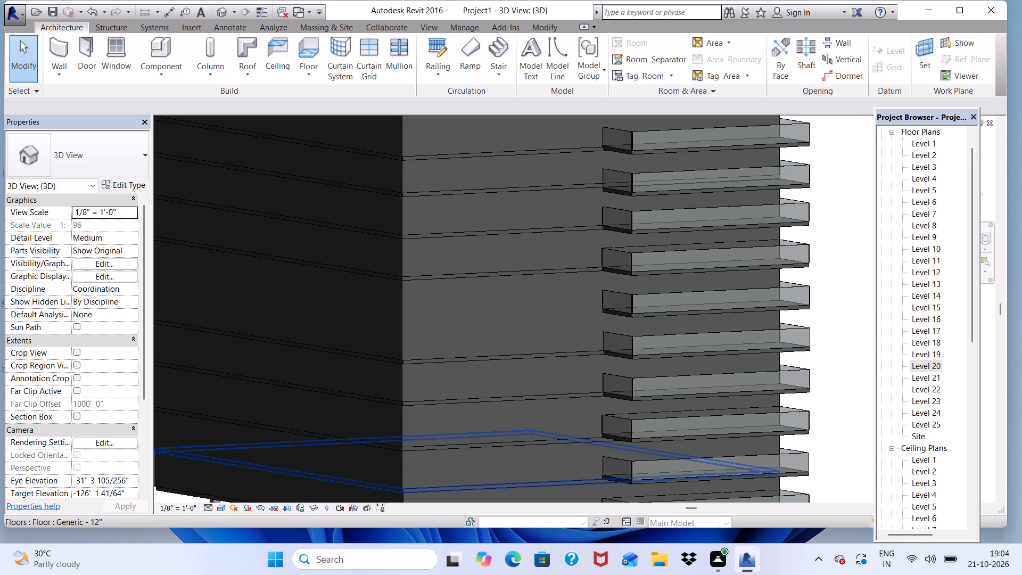
scroll(376, 558, "up", 6)
Examine the facade beside the projecting slabs and their curtain wall enclosures, from the full stack to the top storeys.
scroll(291, 526, "up", 3)
scroll(284, 530, "down", 4)
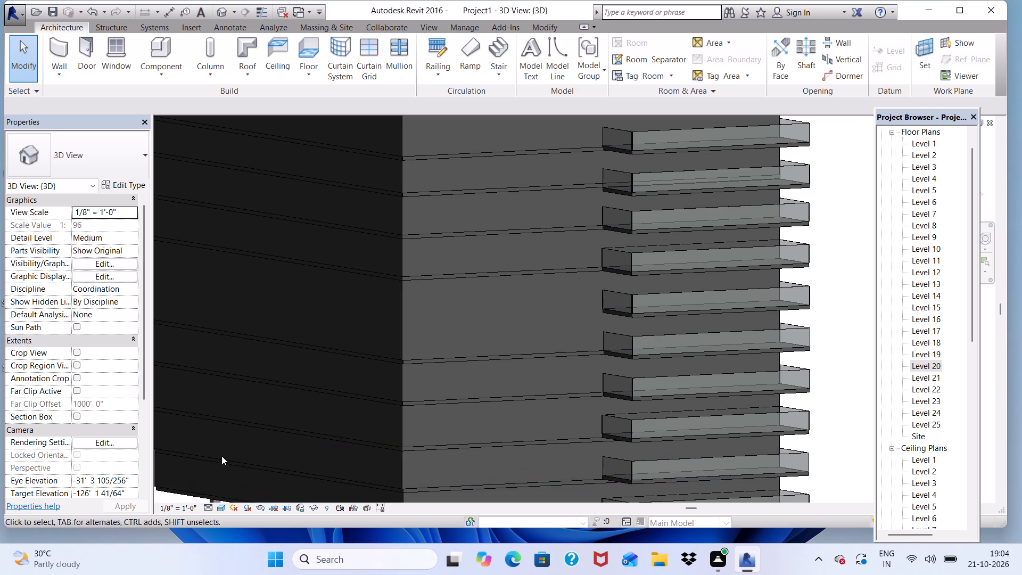
scroll(413, 283, "down", 10)
scroll(475, 246, "up", 6)
scroll(489, 227, "down", 1)
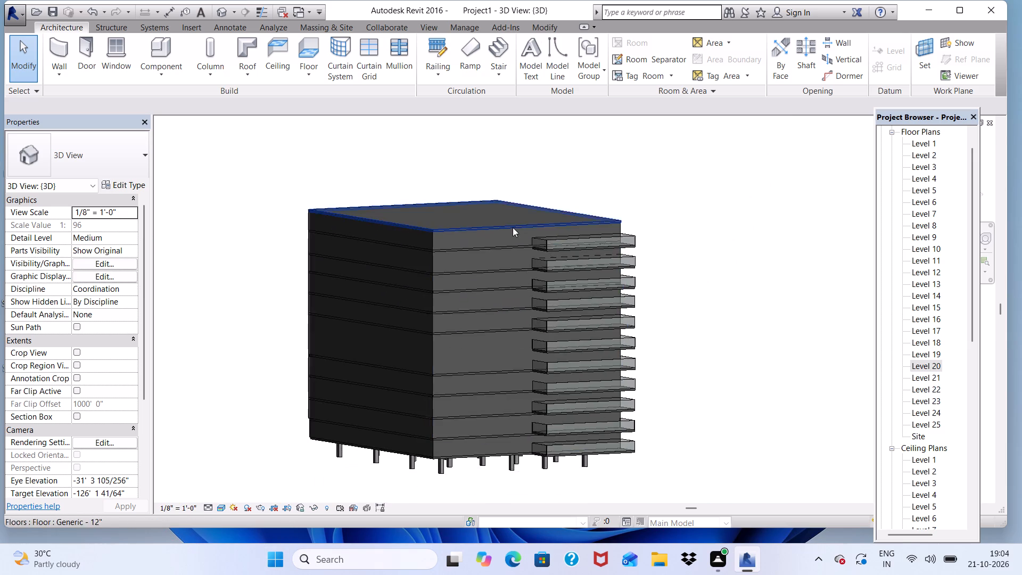
scroll(513, 229, "up", 4)
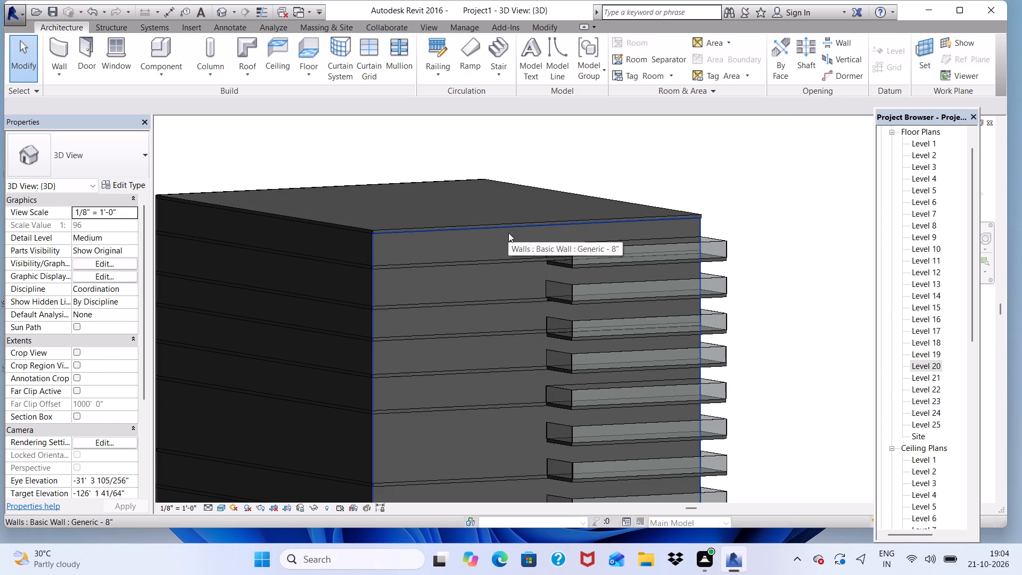
scroll(508, 233, "up", 2)
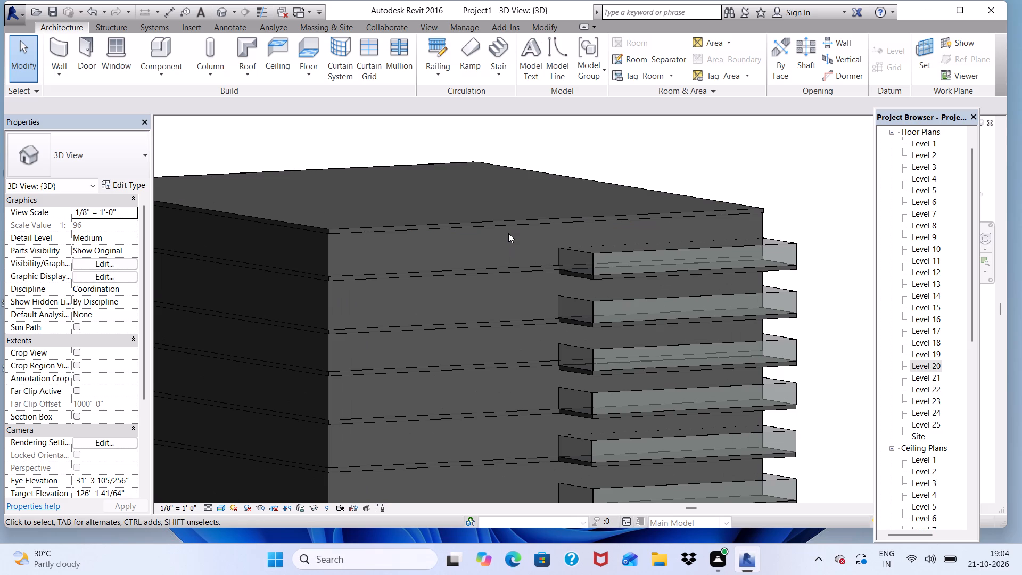
scroll(508, 233, "up", 3)
scroll(508, 233, "down", 3)
scroll(510, 282, "up", 5)
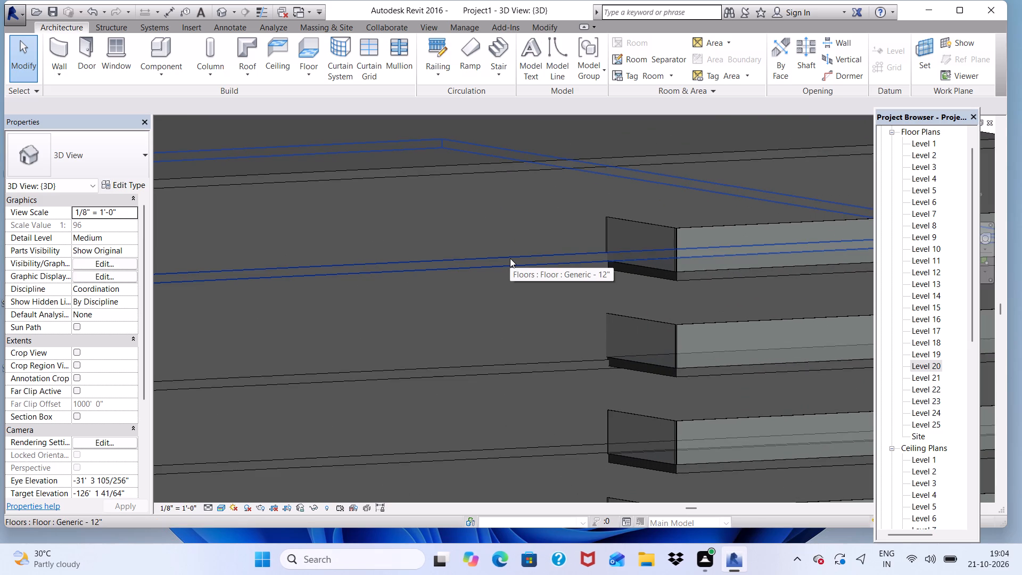
scroll(510, 258, "down", 3)
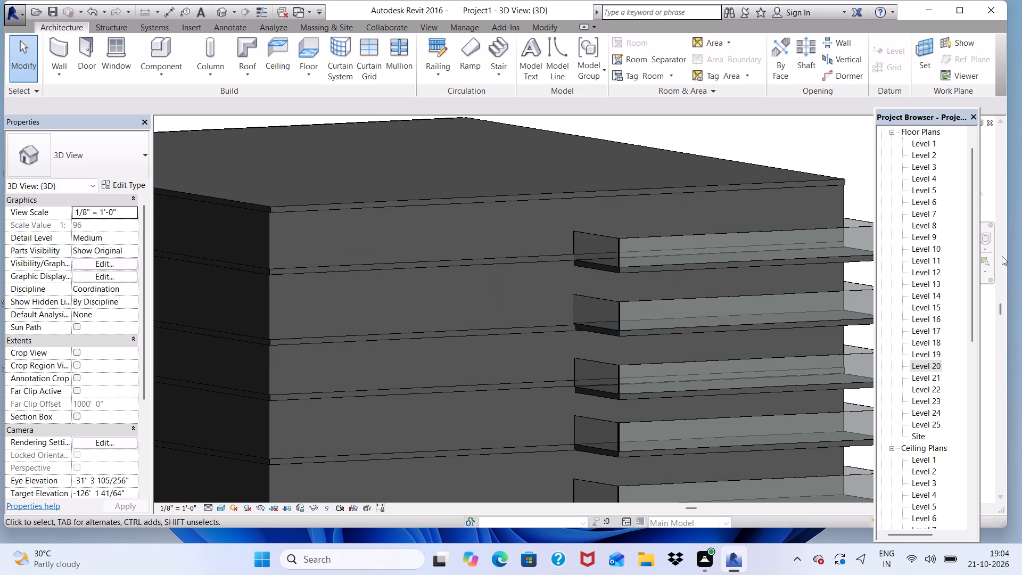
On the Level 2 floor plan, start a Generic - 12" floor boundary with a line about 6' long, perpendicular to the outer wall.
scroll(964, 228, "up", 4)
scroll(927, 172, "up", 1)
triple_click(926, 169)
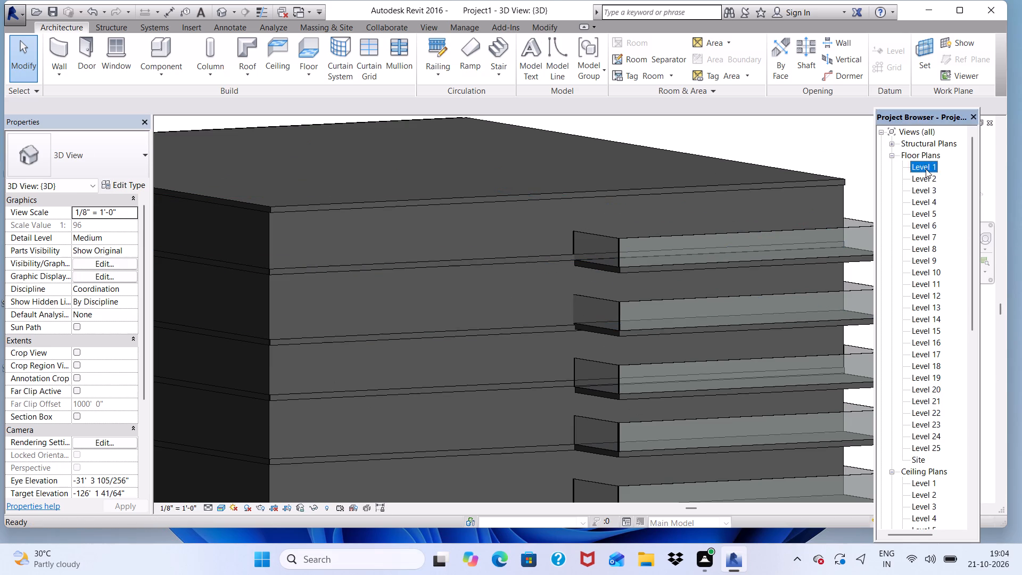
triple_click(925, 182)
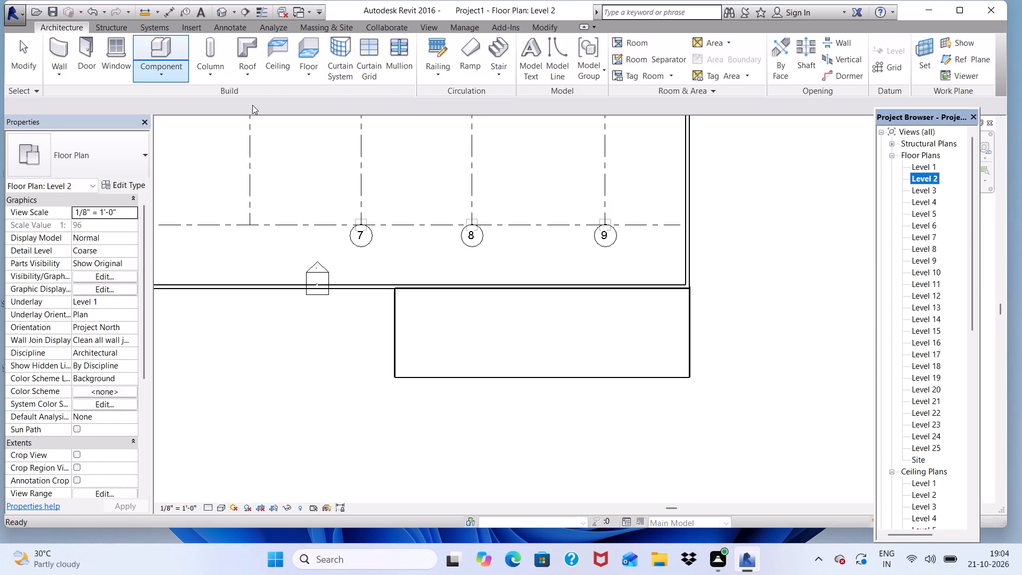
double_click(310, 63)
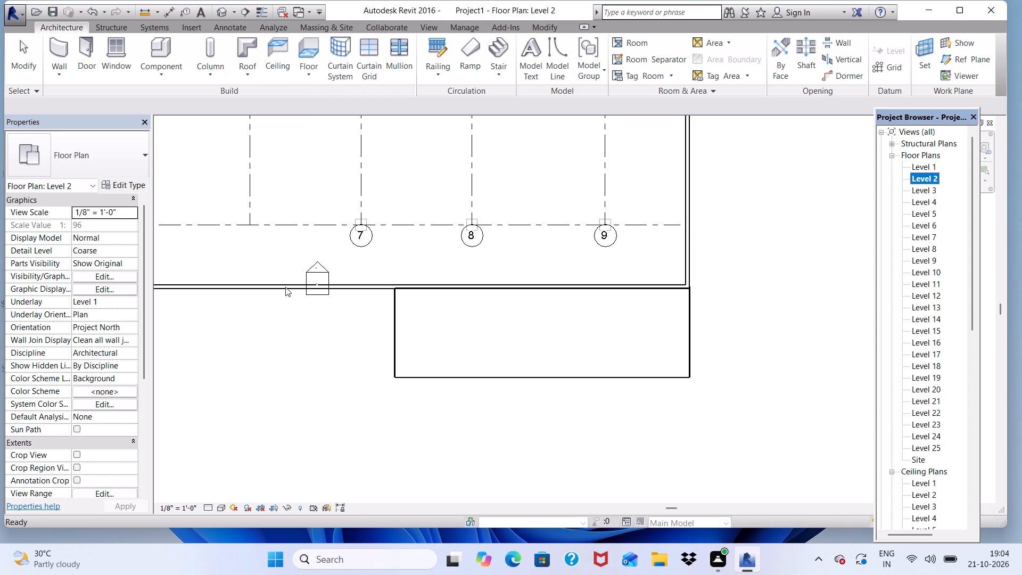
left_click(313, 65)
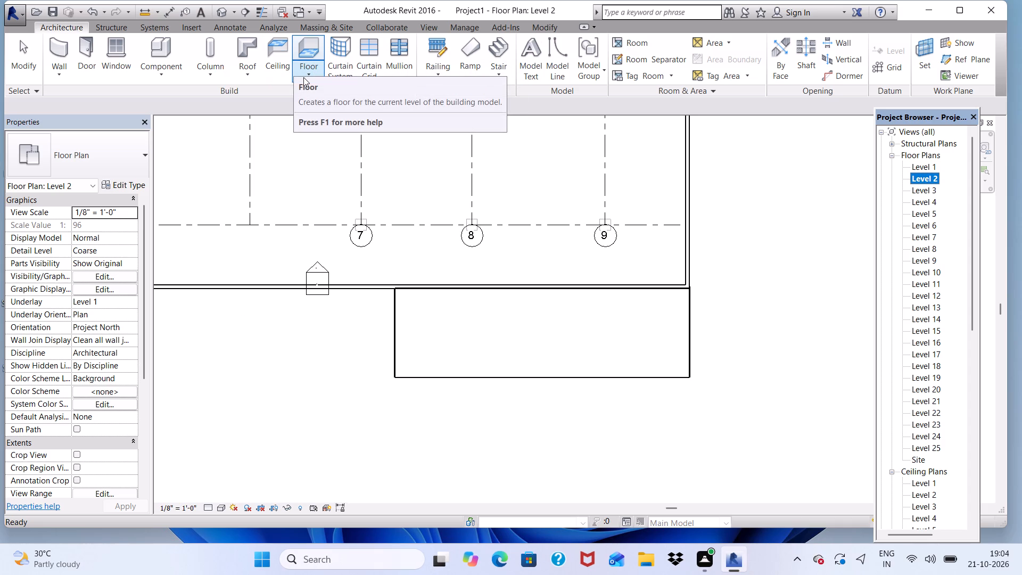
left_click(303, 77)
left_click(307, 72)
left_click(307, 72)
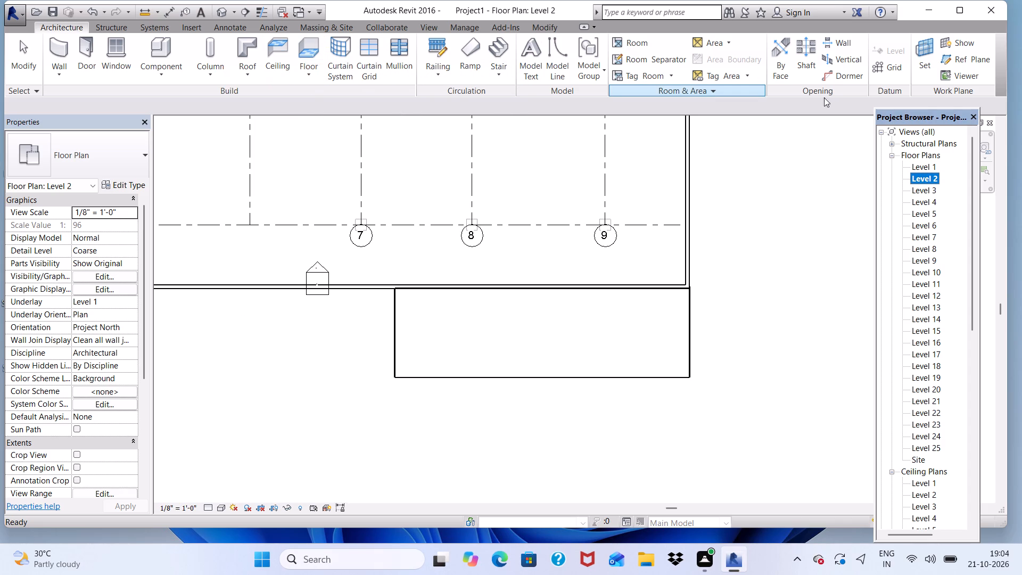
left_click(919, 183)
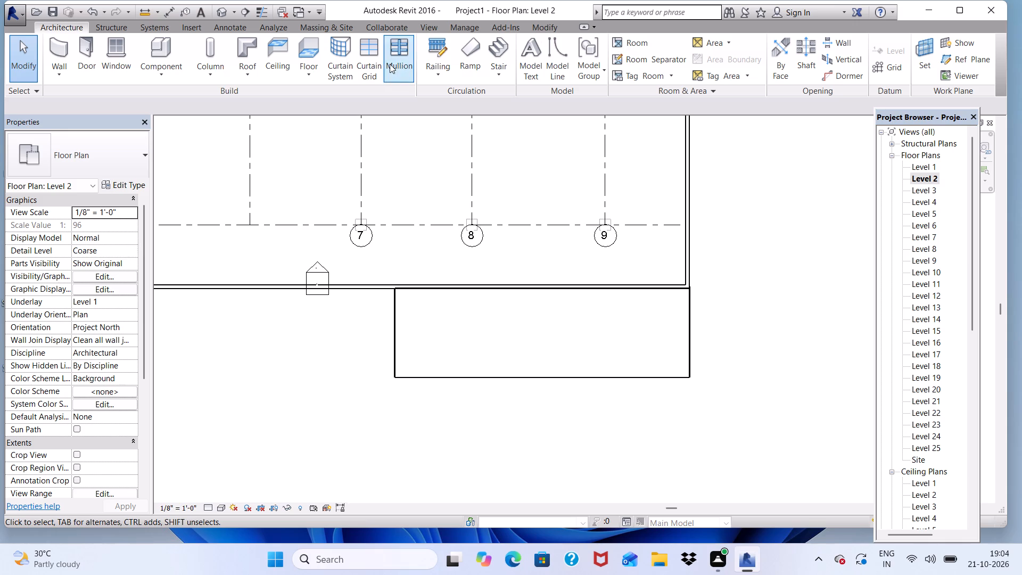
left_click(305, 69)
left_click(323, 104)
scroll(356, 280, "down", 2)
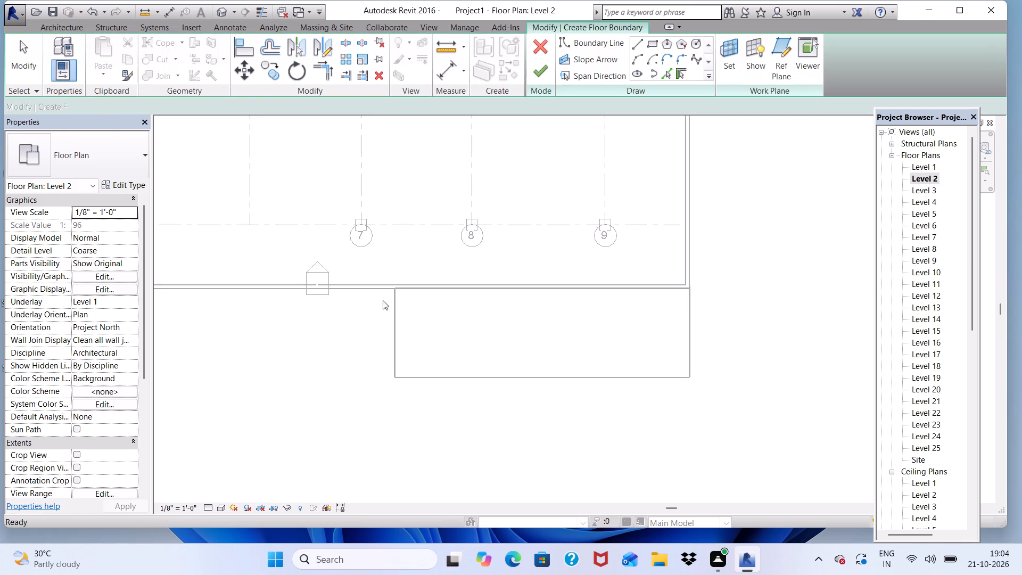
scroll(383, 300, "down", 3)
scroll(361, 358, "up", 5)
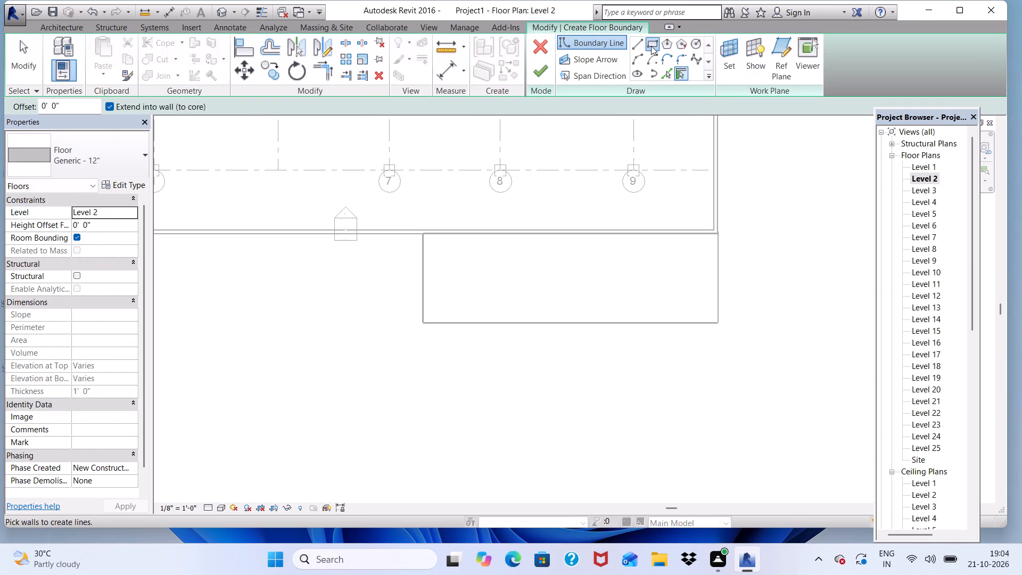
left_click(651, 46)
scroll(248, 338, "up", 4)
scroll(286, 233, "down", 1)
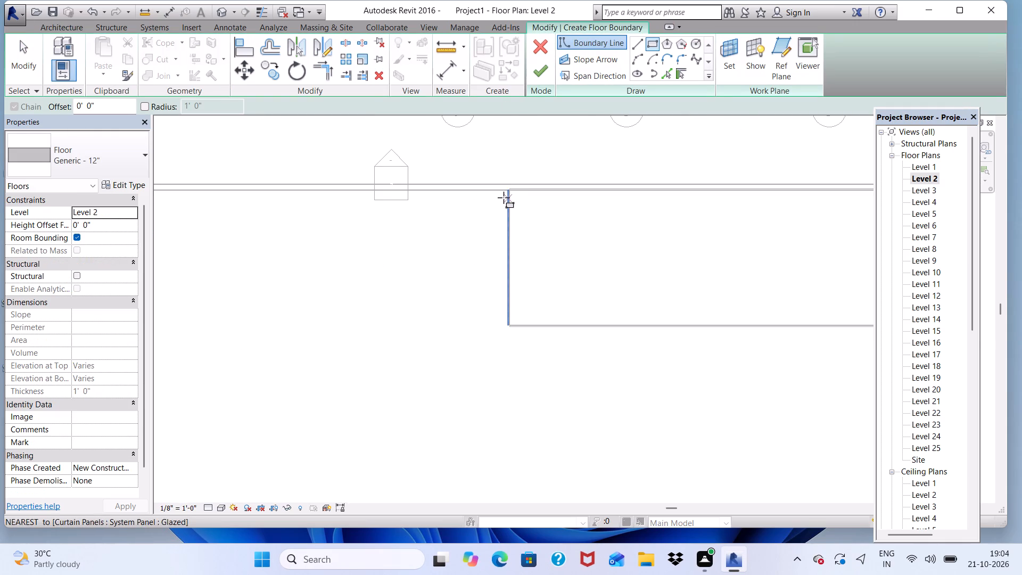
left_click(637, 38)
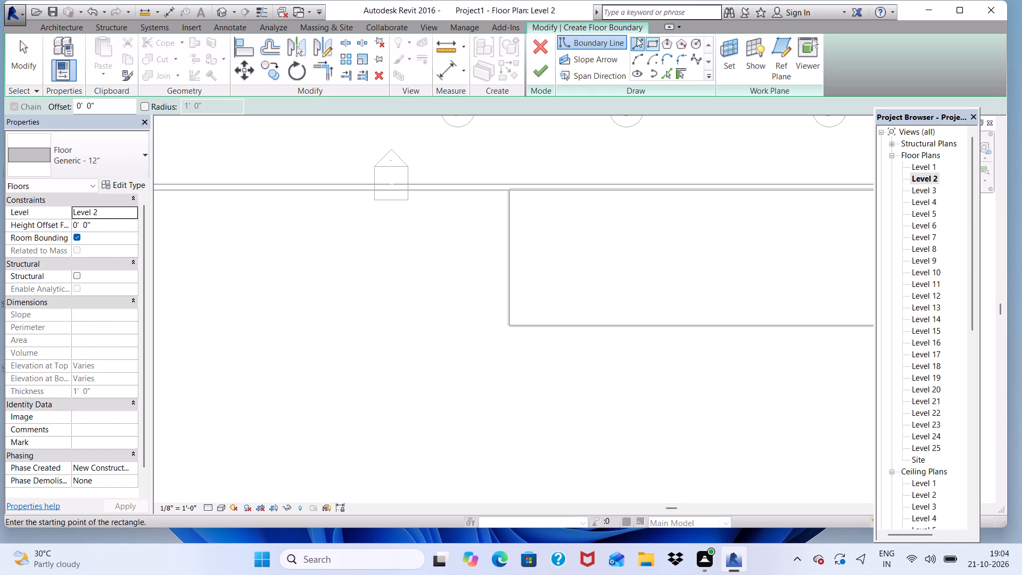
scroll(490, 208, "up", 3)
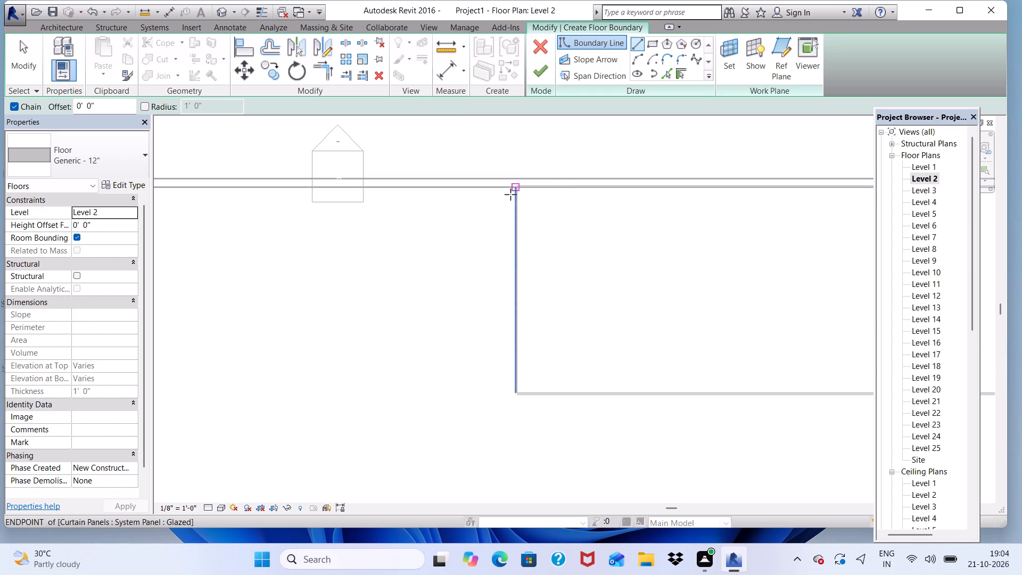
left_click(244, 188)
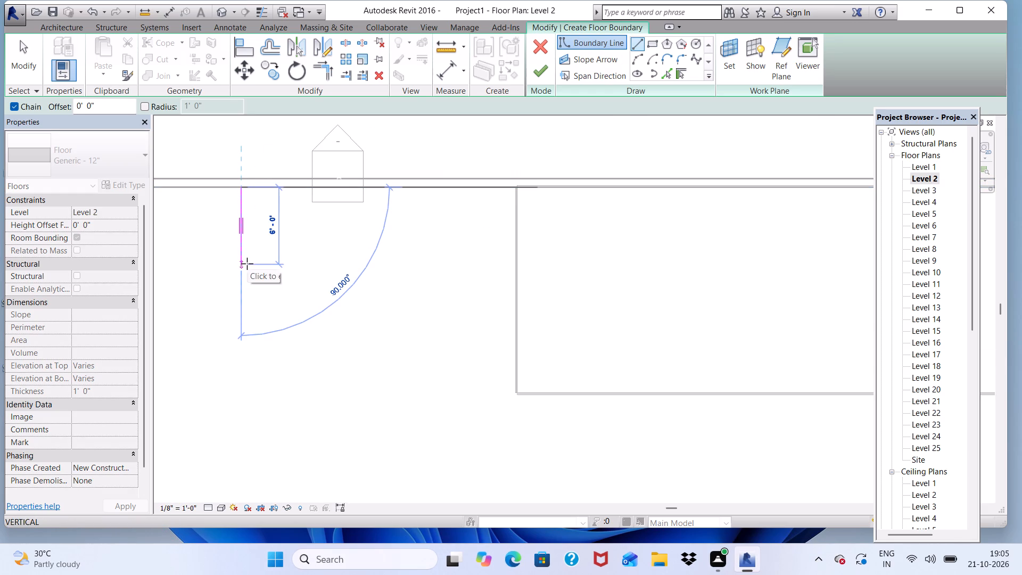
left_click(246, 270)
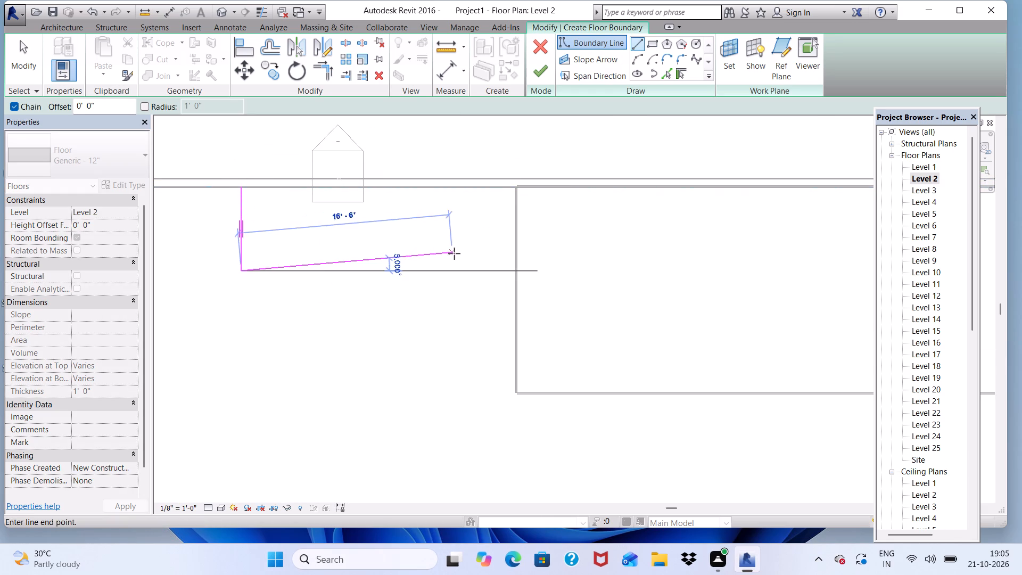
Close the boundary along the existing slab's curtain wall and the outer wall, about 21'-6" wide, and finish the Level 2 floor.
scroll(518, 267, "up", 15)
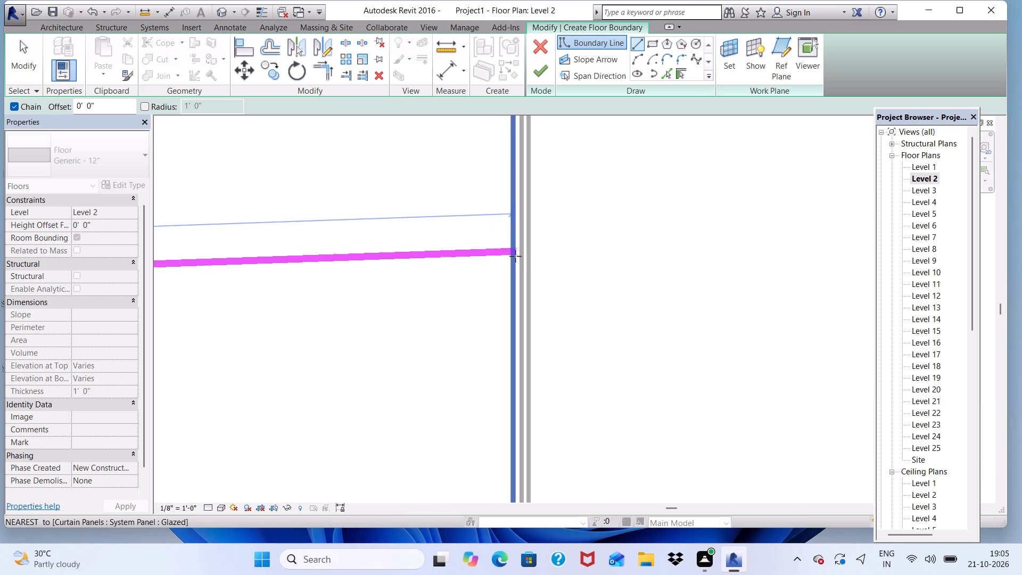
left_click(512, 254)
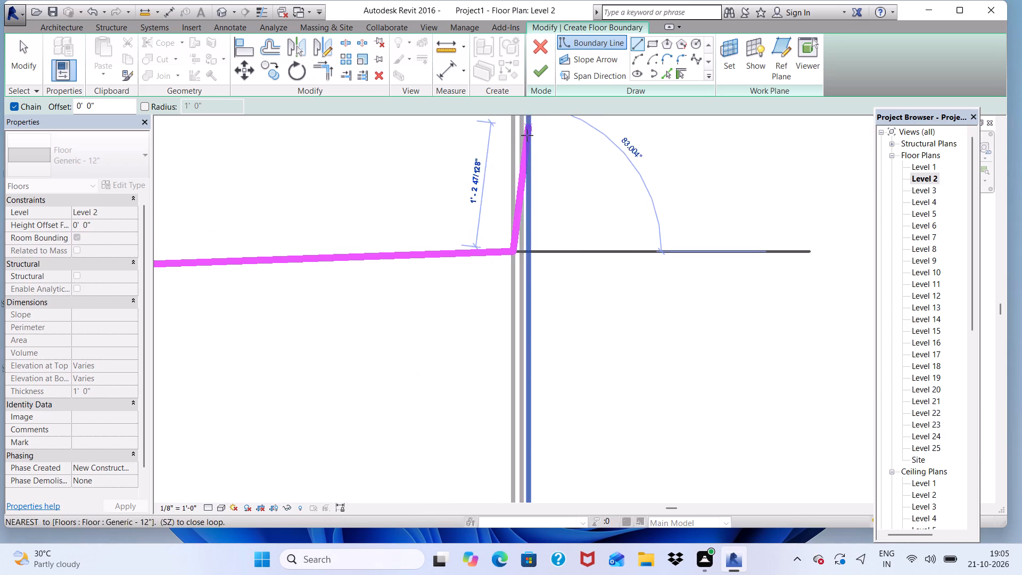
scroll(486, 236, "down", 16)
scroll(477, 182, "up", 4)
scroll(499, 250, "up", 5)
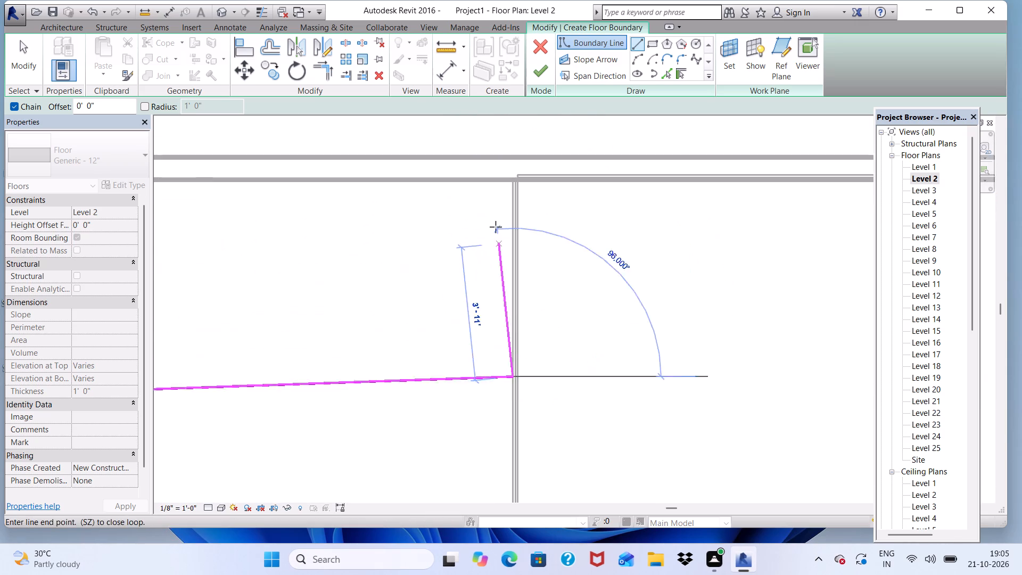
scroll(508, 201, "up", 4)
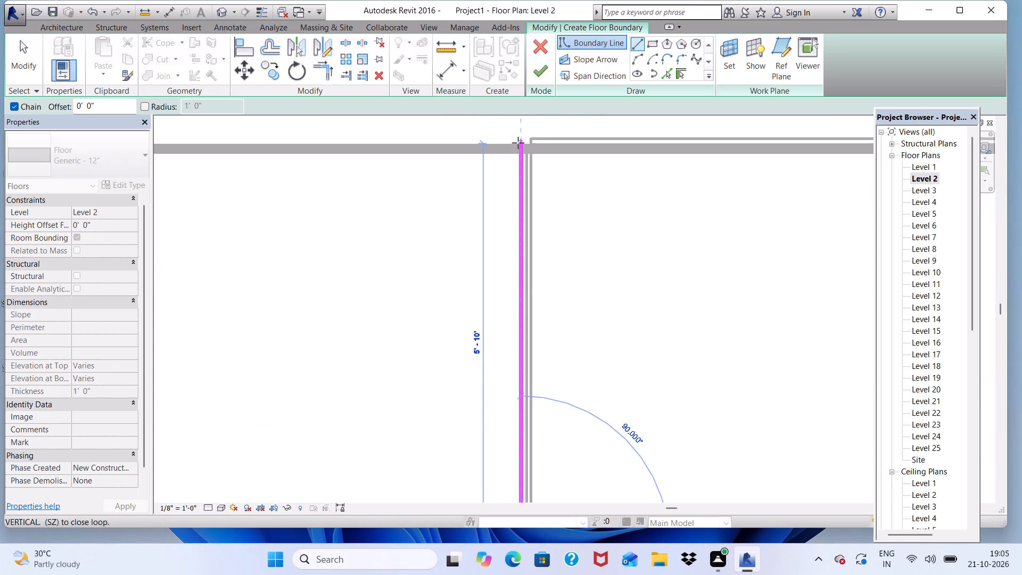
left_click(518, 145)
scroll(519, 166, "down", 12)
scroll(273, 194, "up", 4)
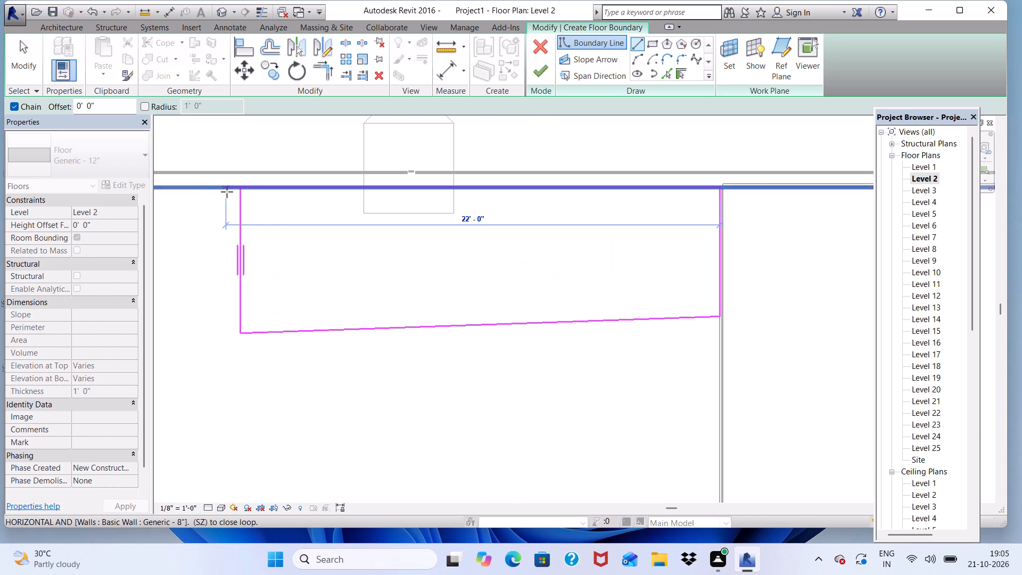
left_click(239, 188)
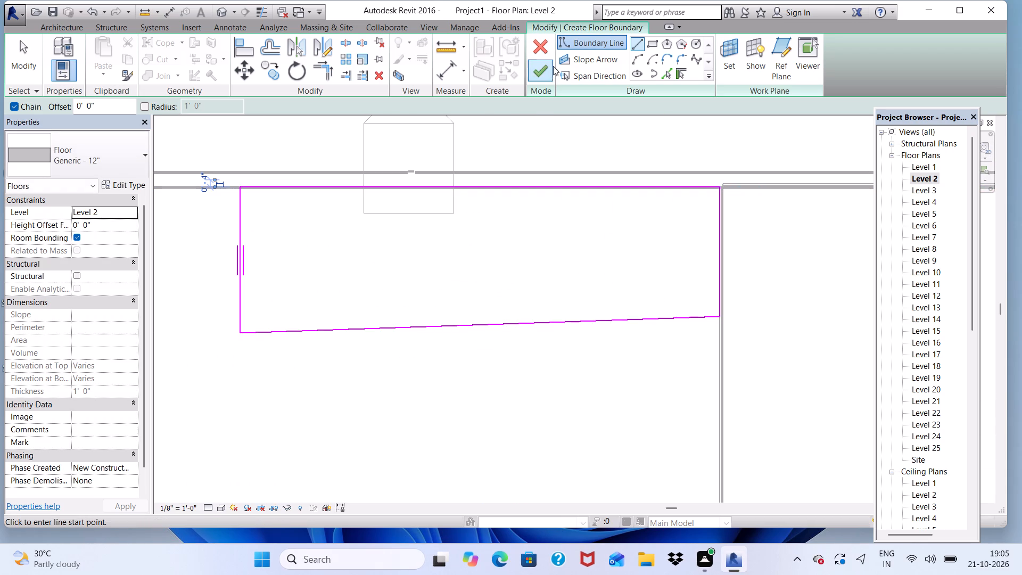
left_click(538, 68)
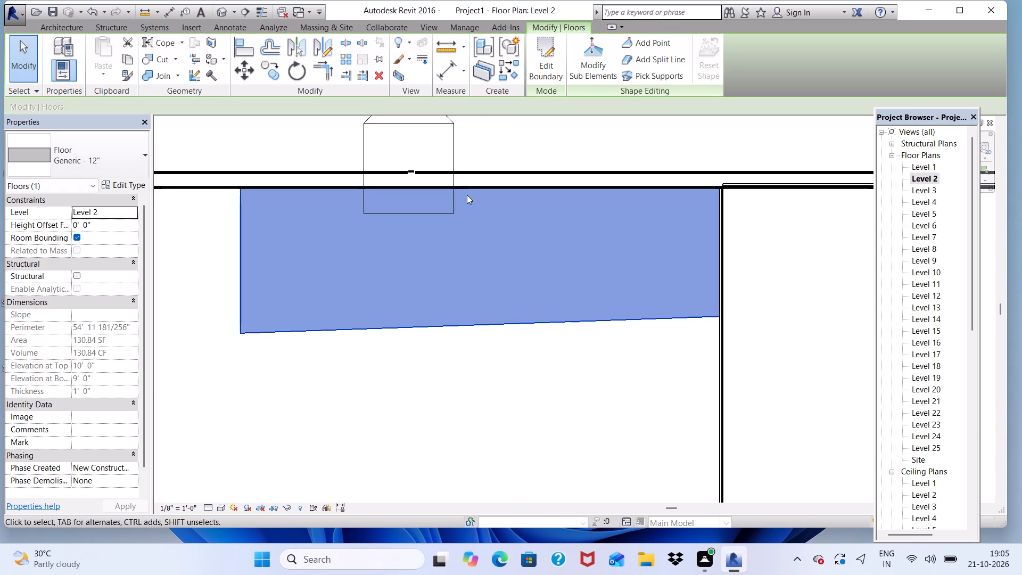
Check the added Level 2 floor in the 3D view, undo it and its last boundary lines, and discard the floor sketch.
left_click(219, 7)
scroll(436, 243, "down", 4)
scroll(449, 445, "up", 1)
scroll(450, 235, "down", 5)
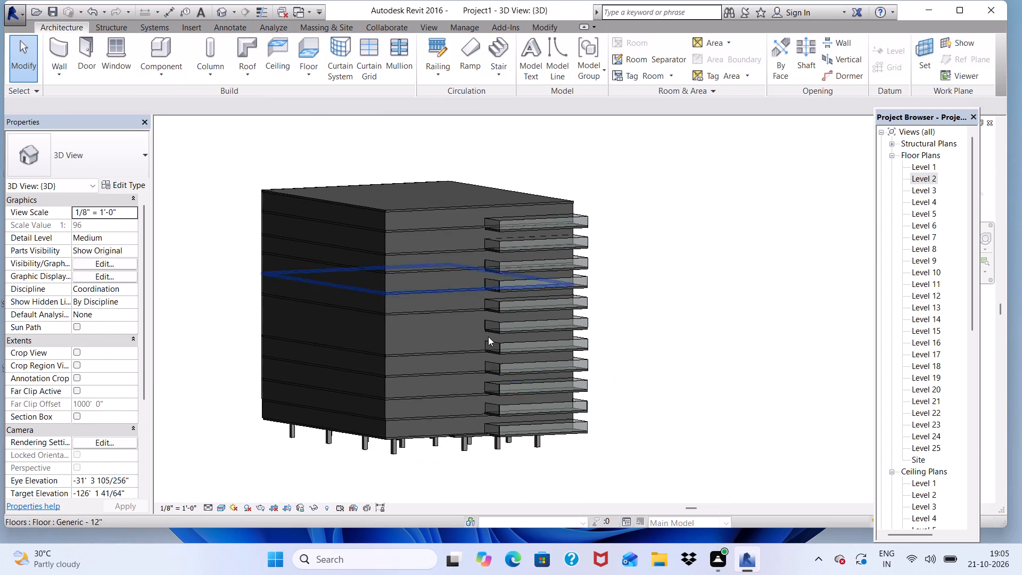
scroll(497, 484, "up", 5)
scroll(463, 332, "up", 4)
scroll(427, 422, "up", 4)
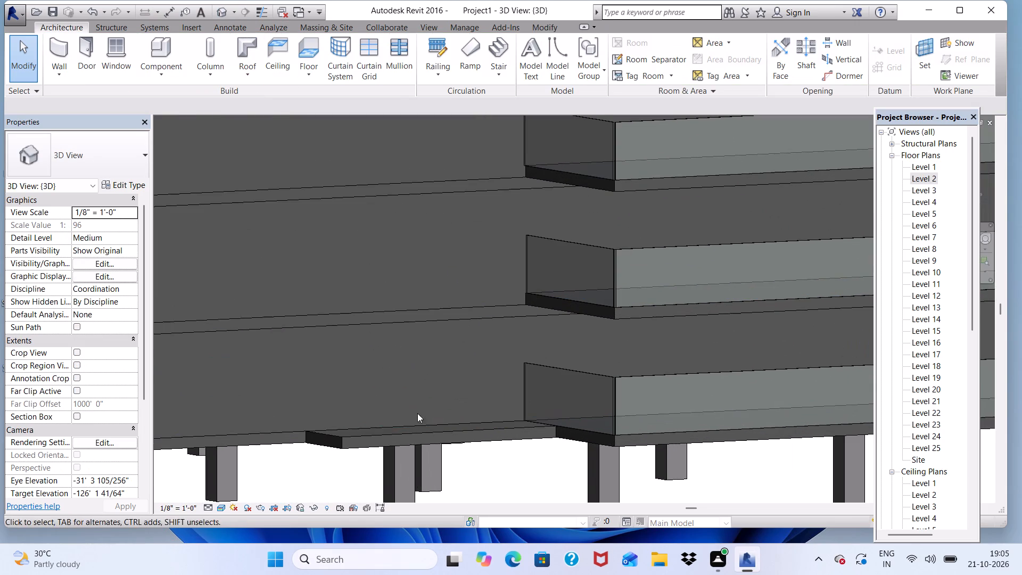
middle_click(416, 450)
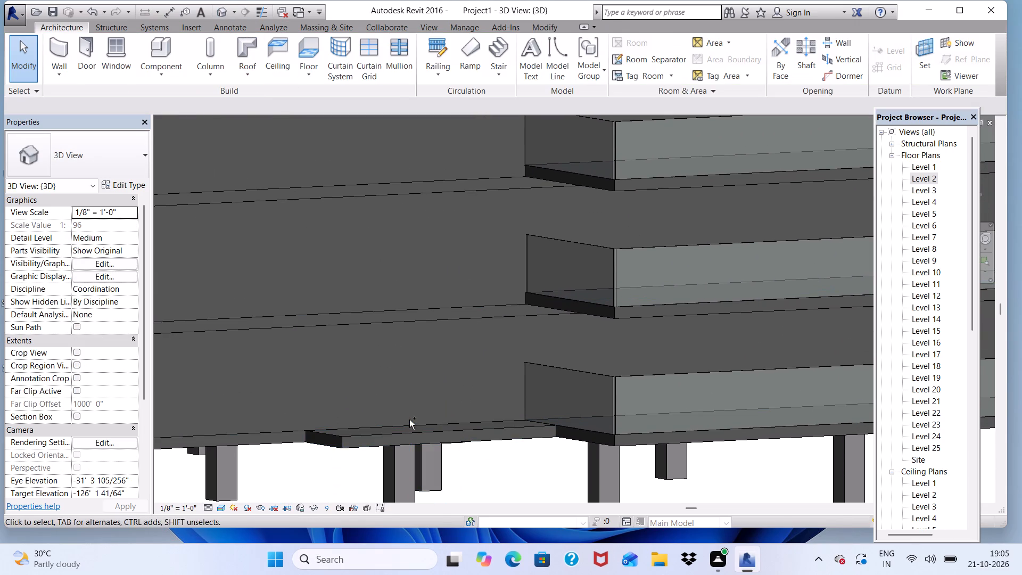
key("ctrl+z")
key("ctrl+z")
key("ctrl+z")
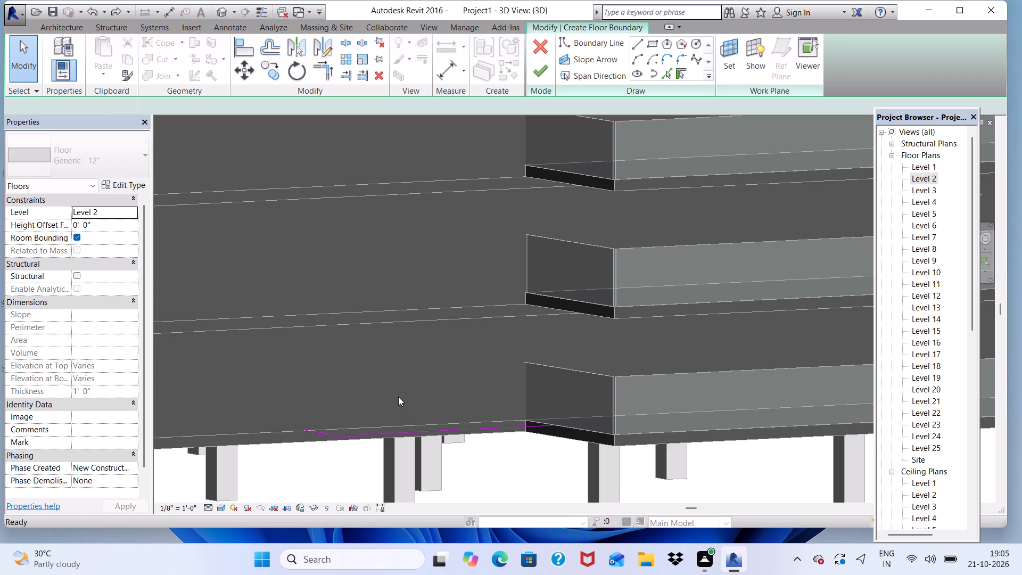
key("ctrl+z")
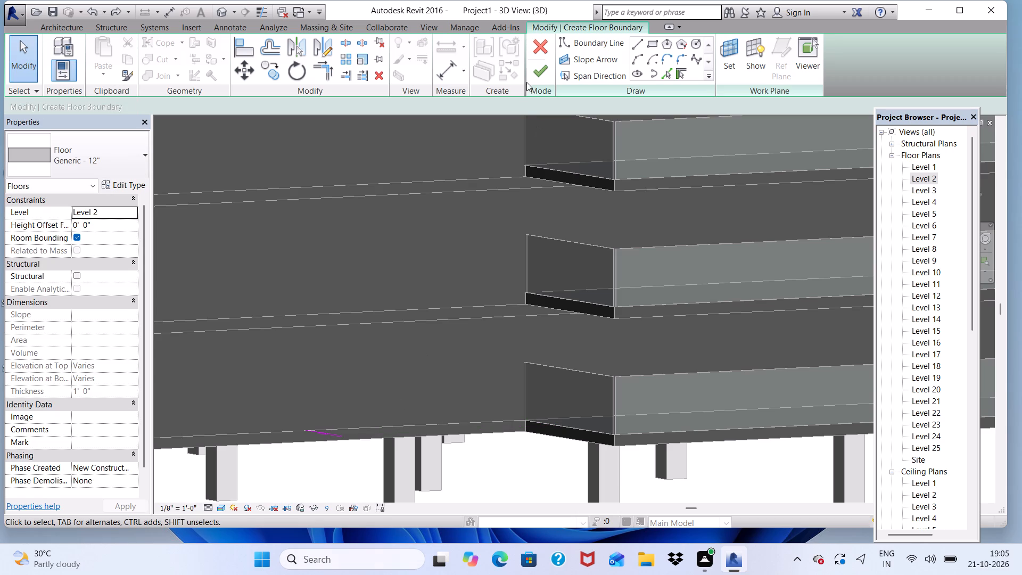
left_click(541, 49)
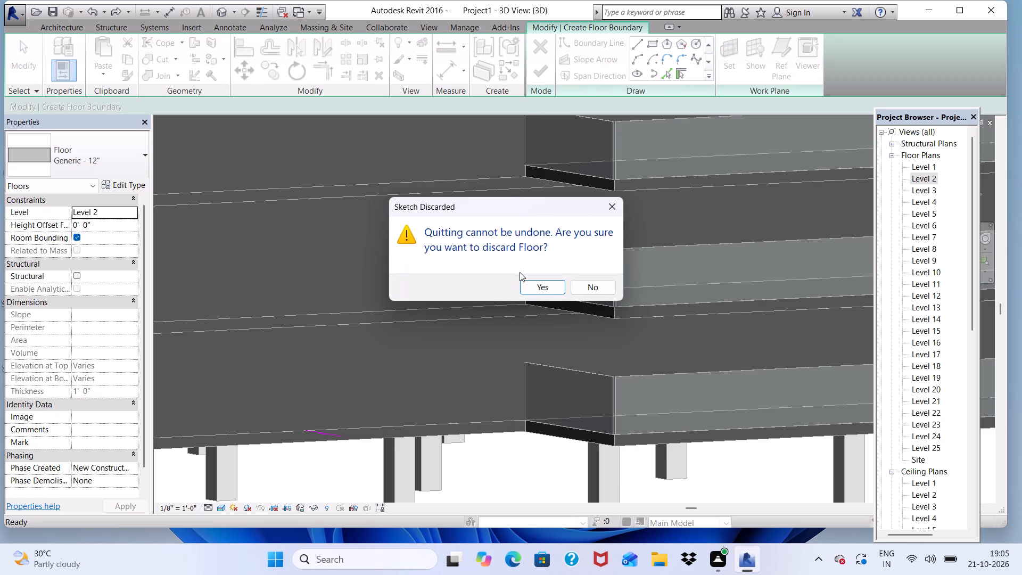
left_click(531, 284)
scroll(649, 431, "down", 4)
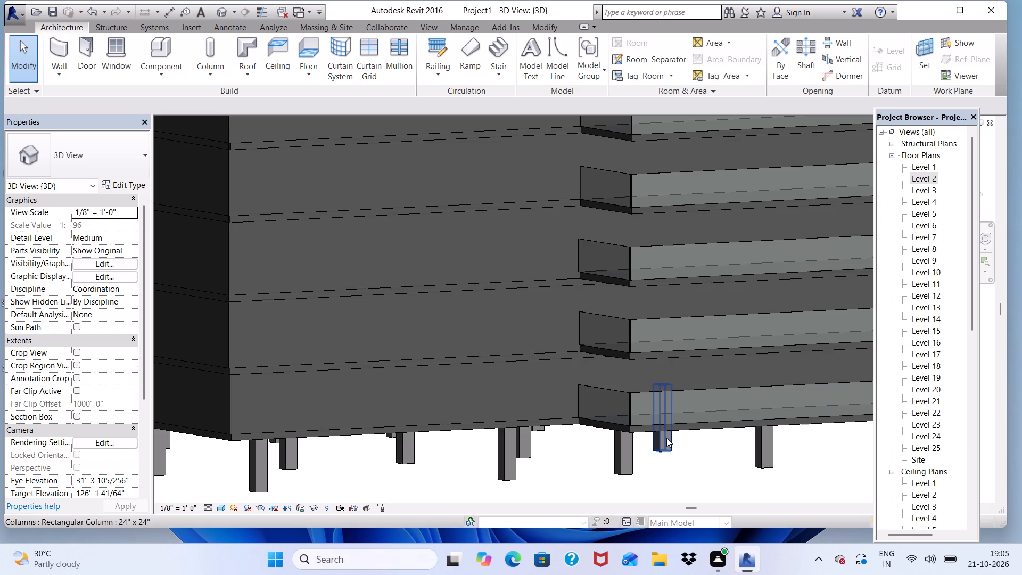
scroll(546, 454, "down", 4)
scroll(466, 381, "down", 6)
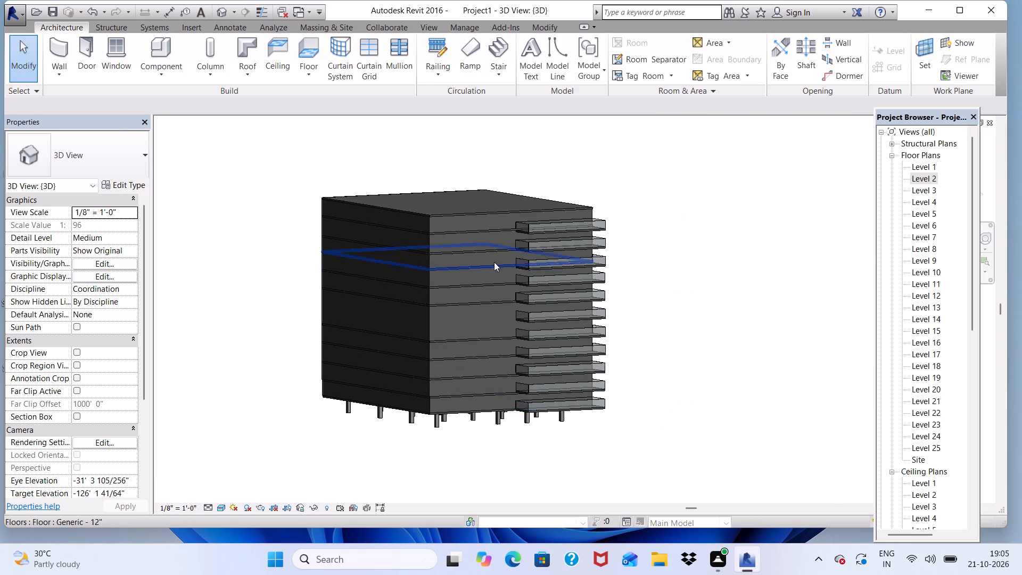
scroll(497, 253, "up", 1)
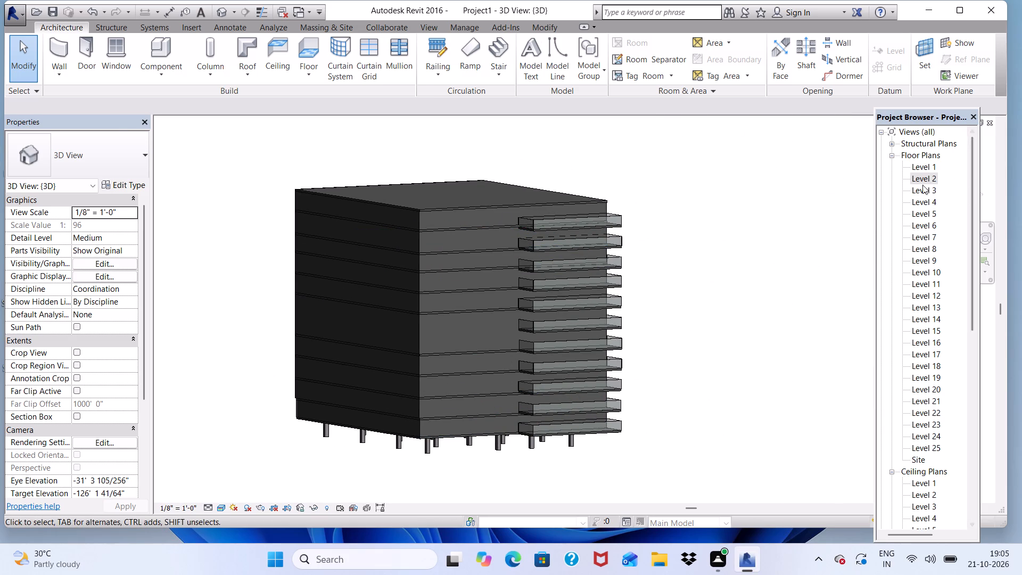
Open the Level 2 floor plan around the projecting slab.
double_click(923, 178)
scroll(543, 281, "down", 4)
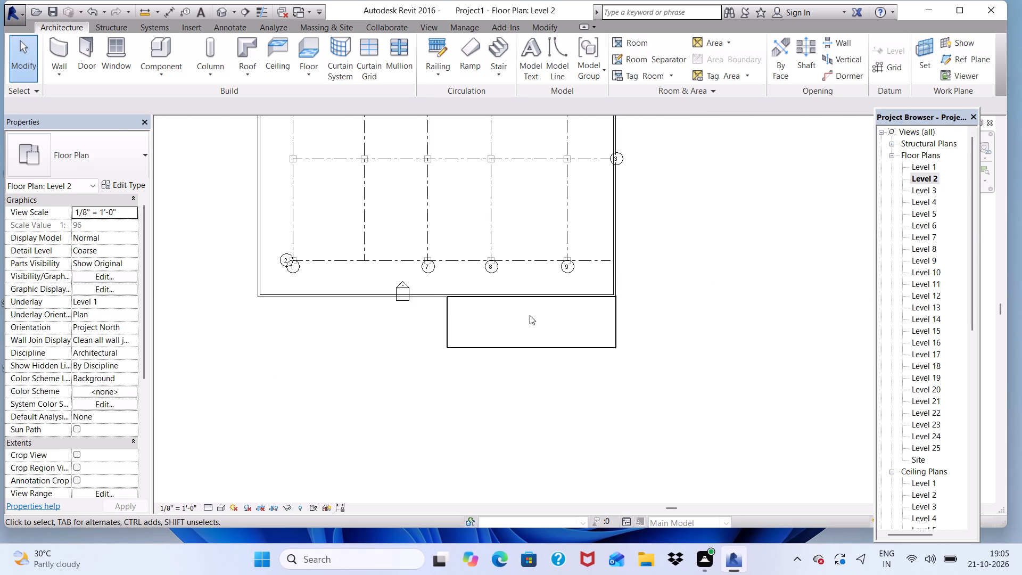
scroll(532, 311, "down", 4)
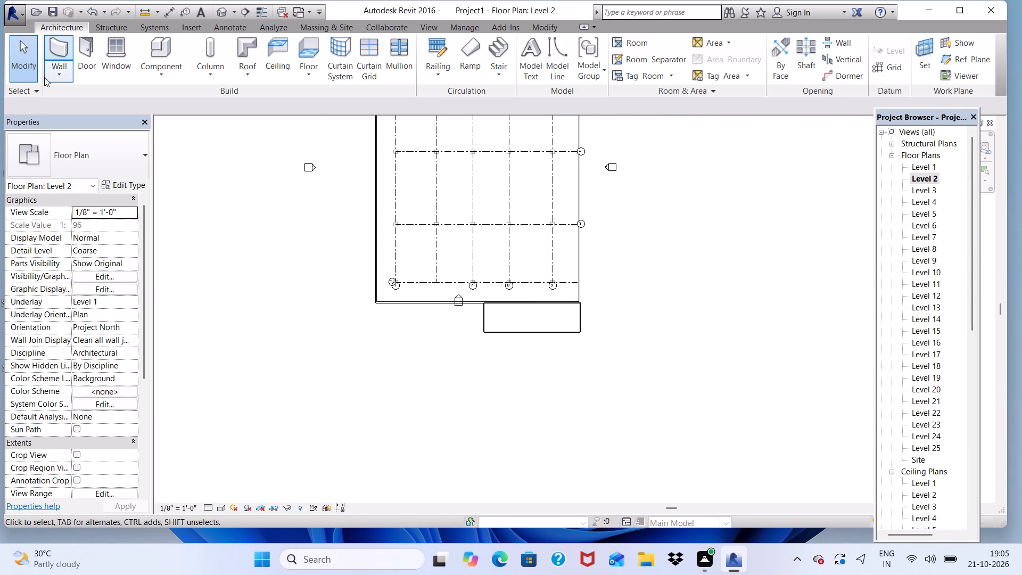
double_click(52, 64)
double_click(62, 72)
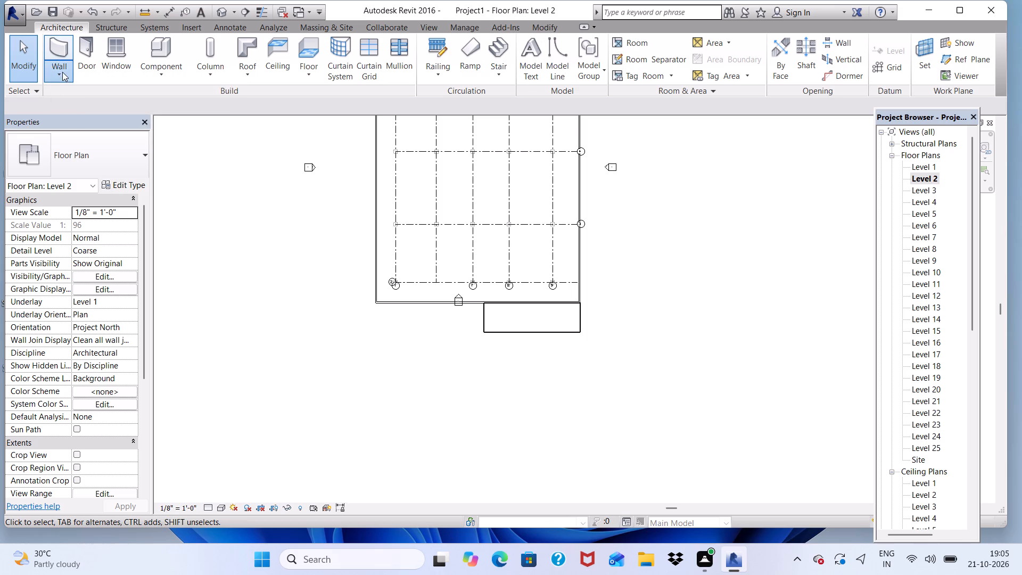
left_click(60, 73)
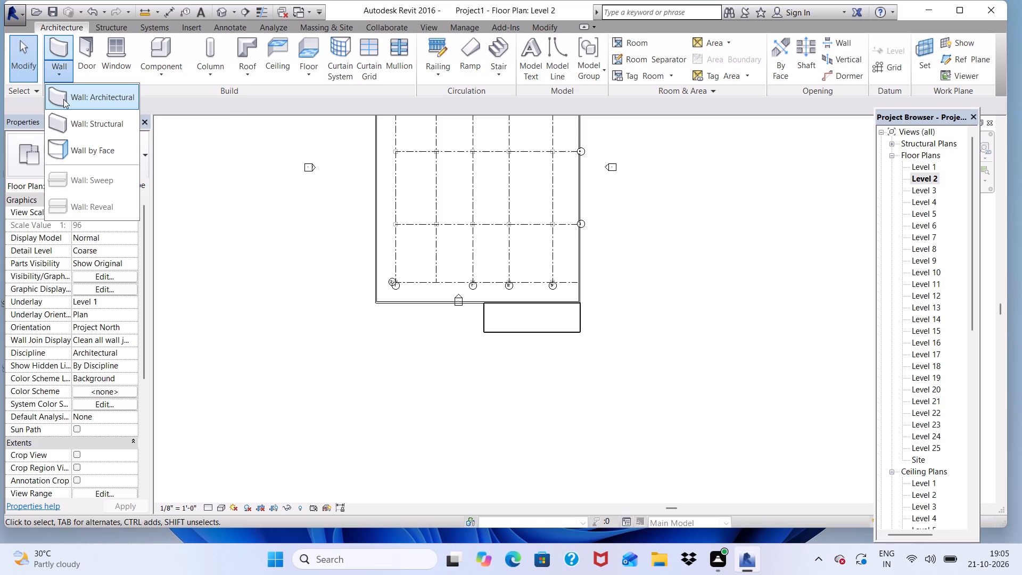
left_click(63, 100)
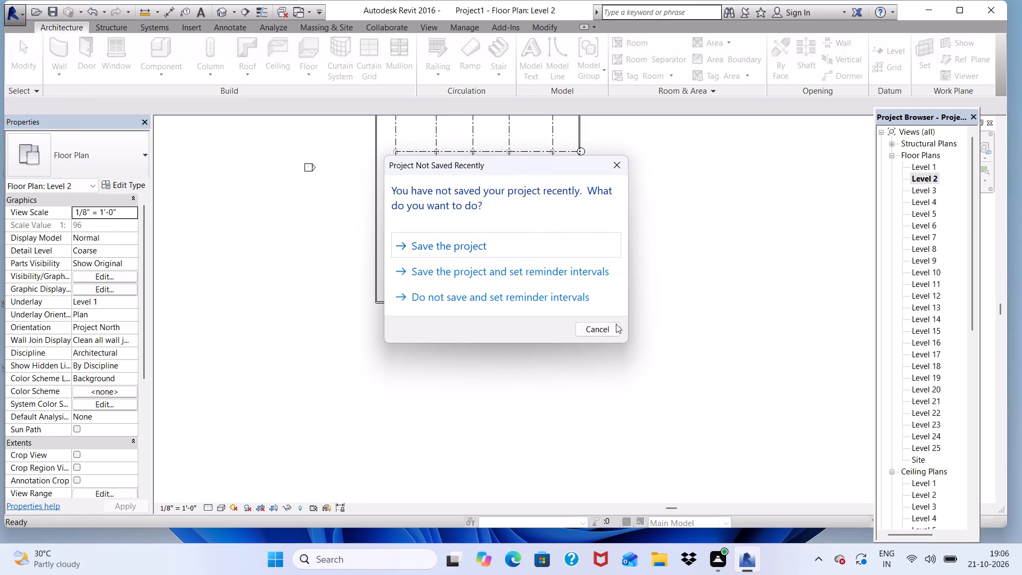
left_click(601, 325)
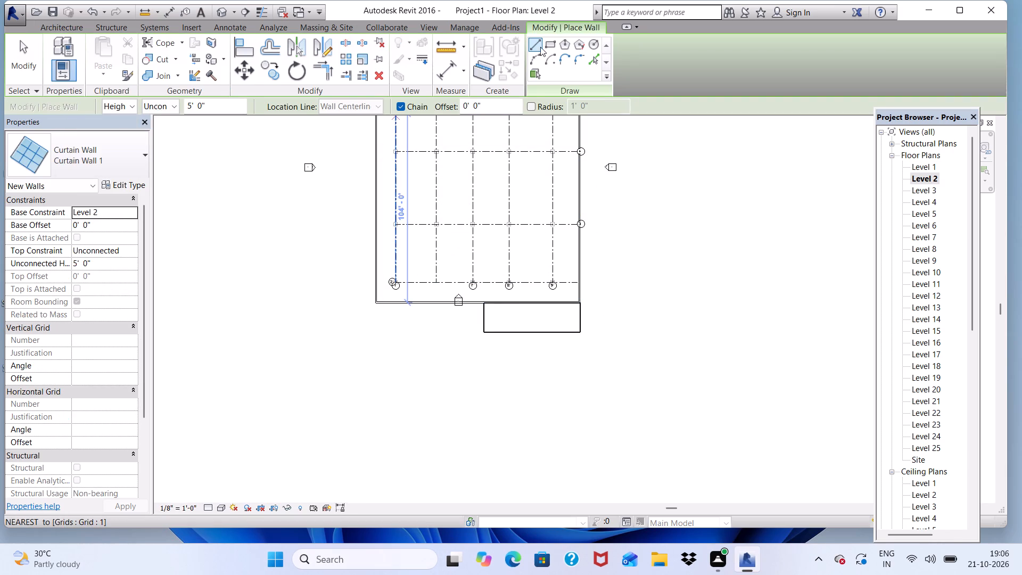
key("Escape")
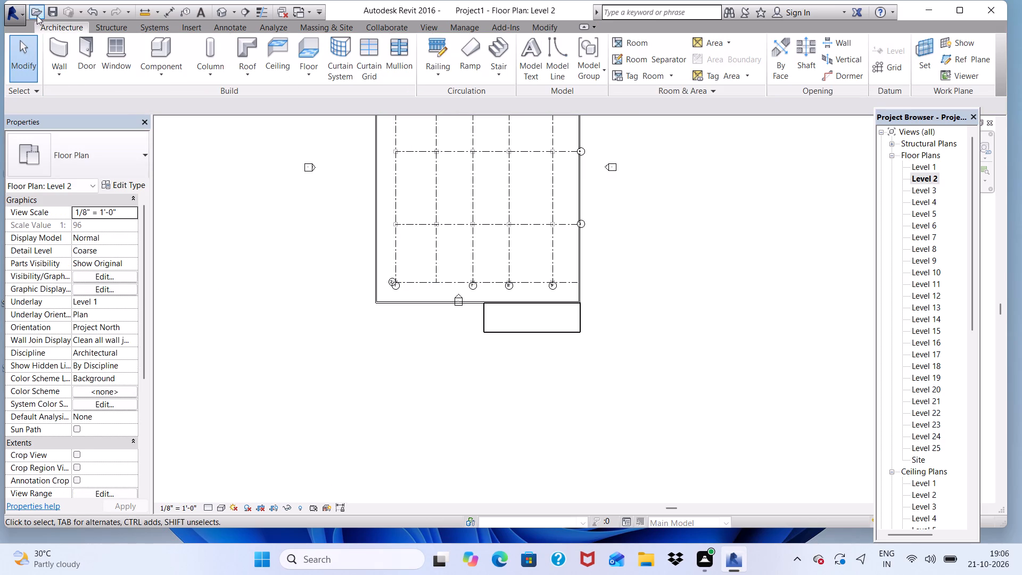
Draw a Generic - 8" wall about 35' long along the outer wall's face, starting at the projecting slab's curtain wall corner.
left_click(47, 40)
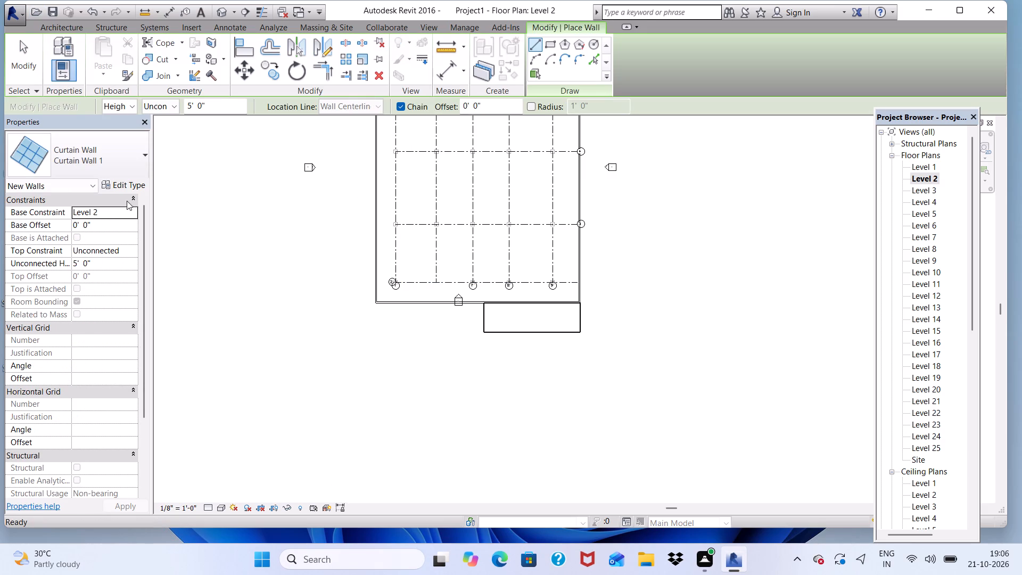
left_click(142, 155)
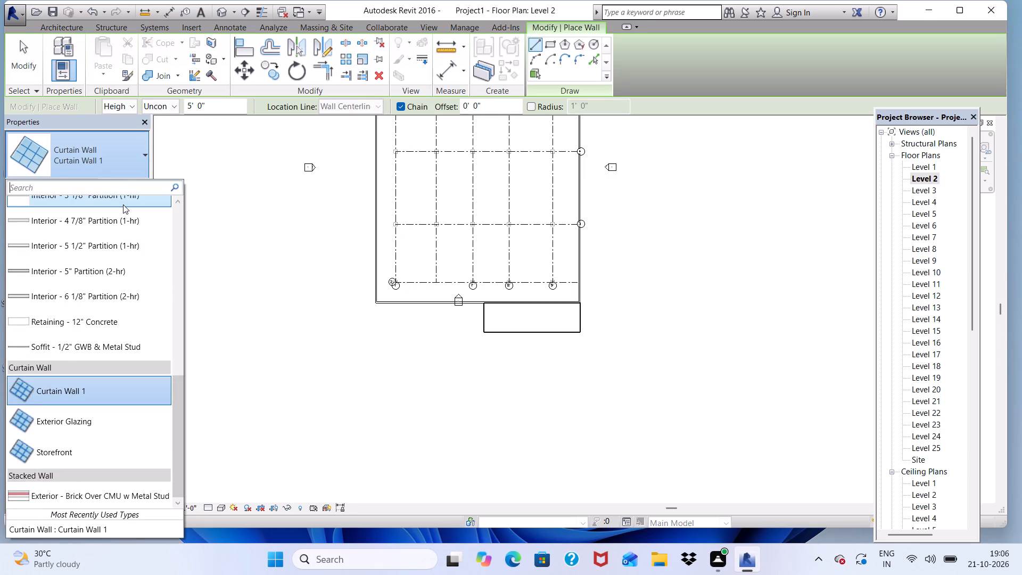
scroll(123, 204, "up", 3)
scroll(85, 258, "up", 1)
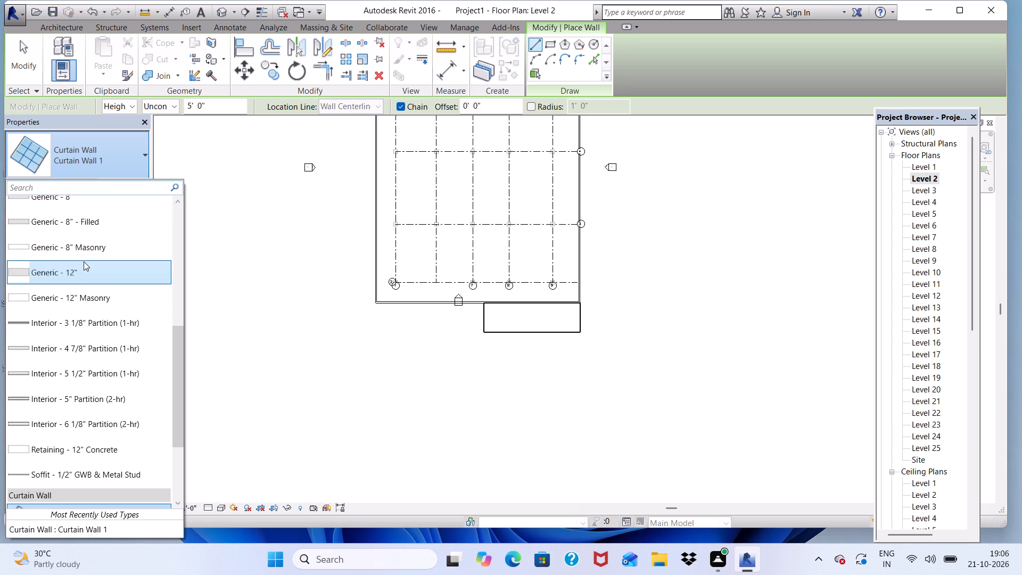
left_click(93, 204)
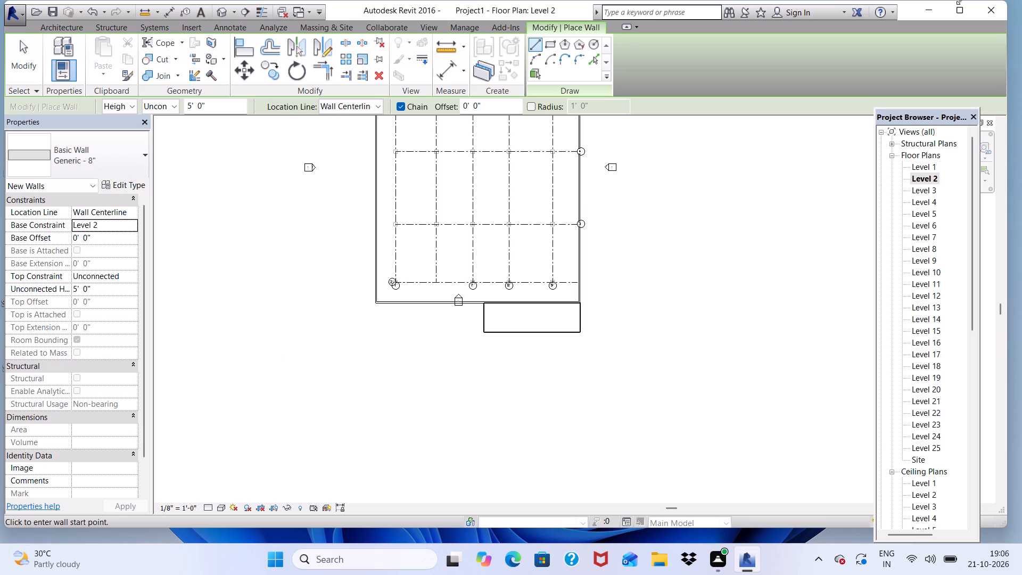
left_click(539, 46)
scroll(467, 366, "up", 4)
scroll(497, 287, "up", 11)
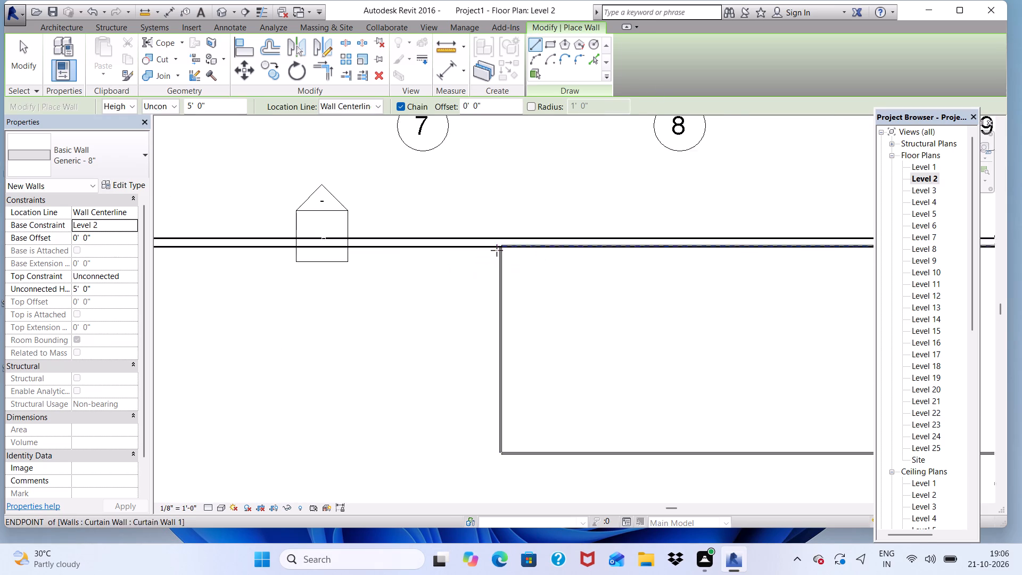
scroll(497, 250, "up", 11)
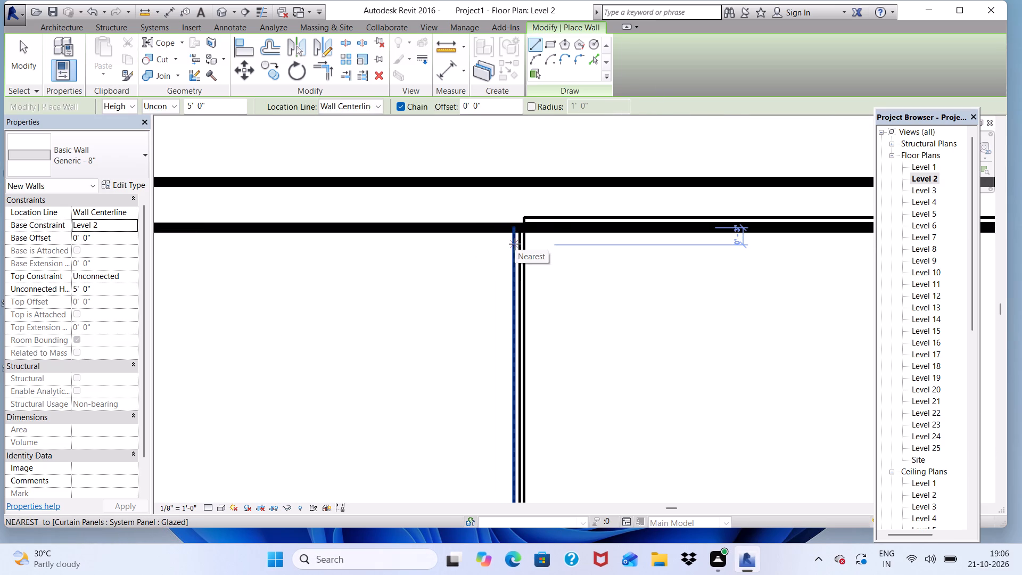
left_click(515, 244)
scroll(490, 244, "down", 16)
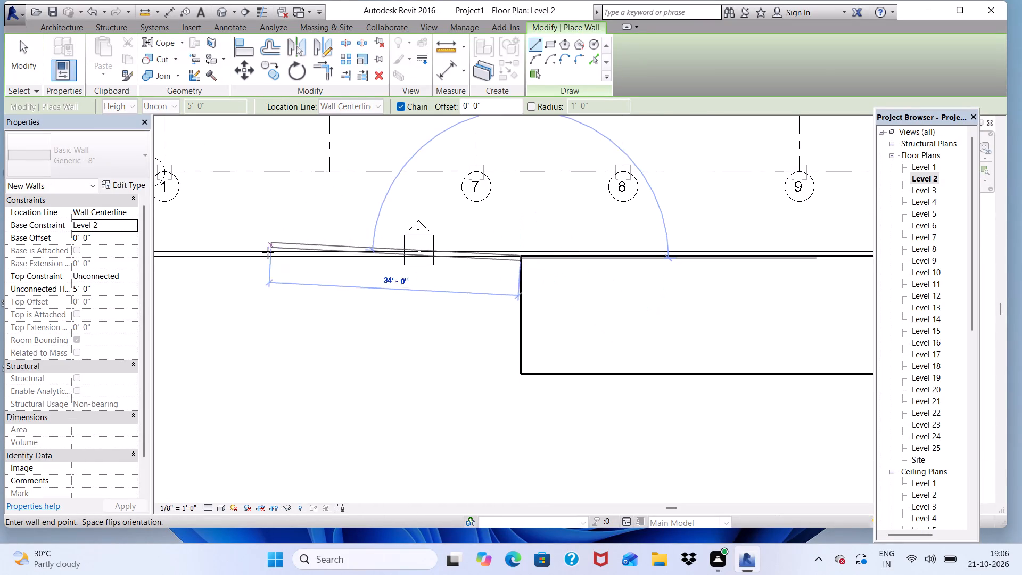
scroll(291, 278, "up", 4)
double_click(244, 244)
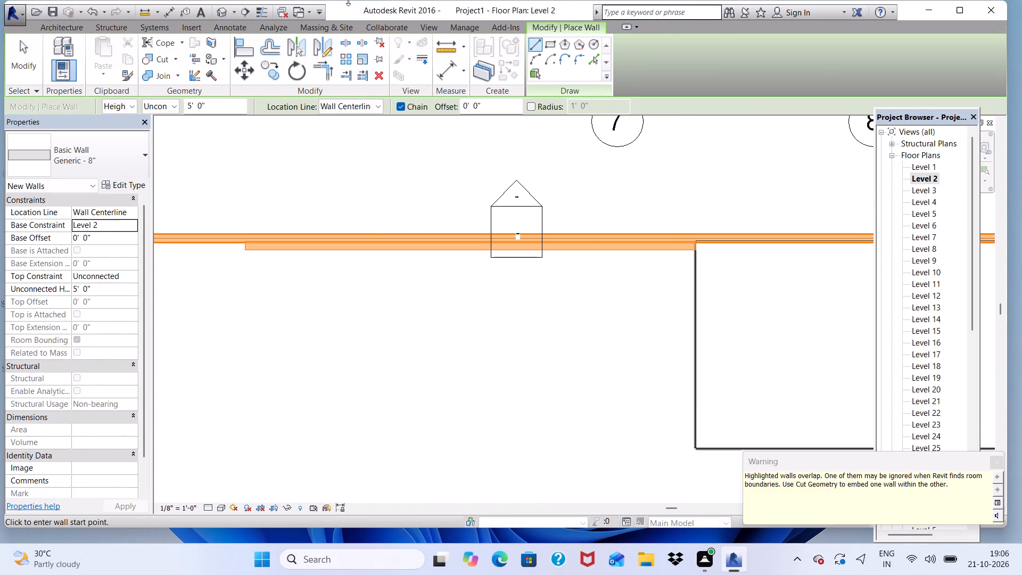
In the 3D view, stretch the new Level 2 wall's top upward to a height of about 38'-10".
left_click(218, 9)
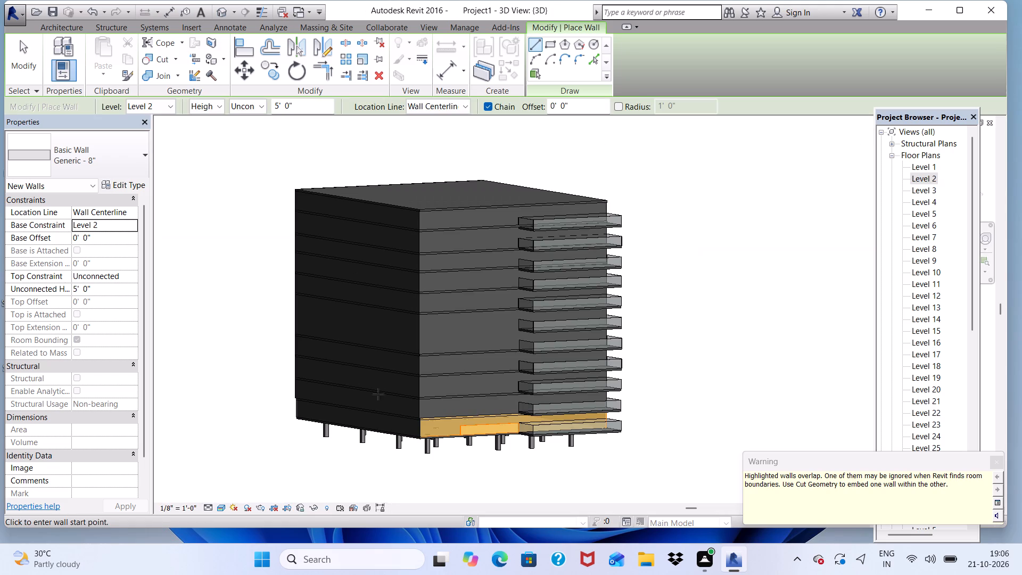
double_click(748, 383)
key("space")
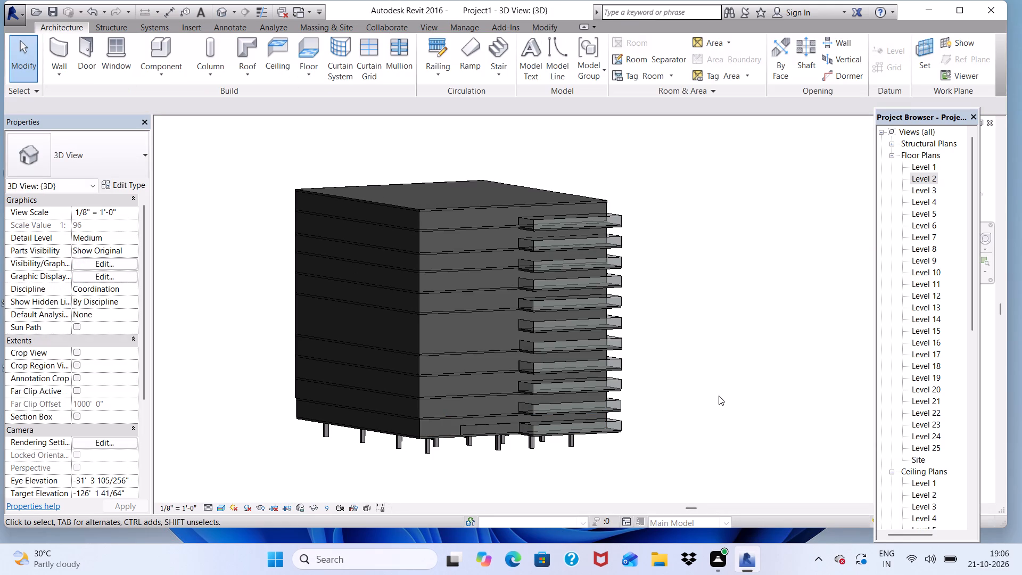
key("space")
scroll(498, 459, "up", 13)
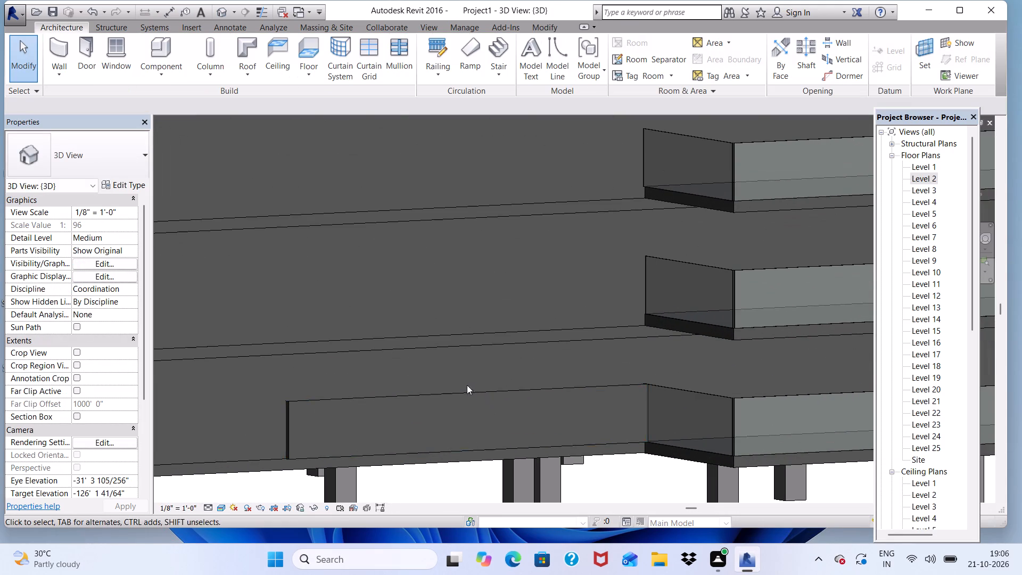
left_click(441, 398)
left_click_drag(465, 391, 373, 0)
left_click(373, 0)
scroll(367, 191, "down", 12)
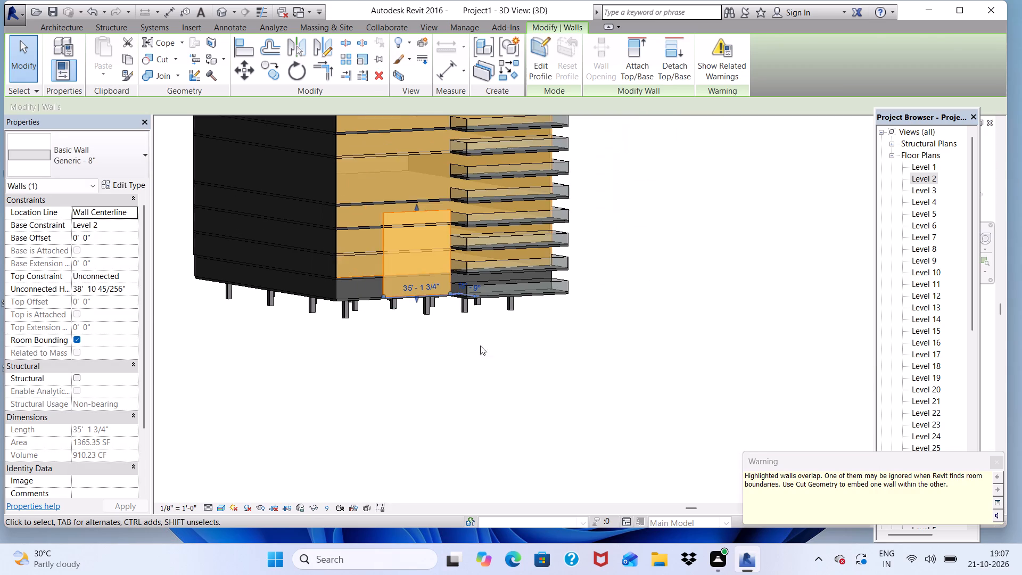
Stretch the same facade wall's top further up to a height of about 95'-9".
left_click(472, 385)
scroll(377, 150, "up", 4)
scroll(397, 219, "up", 3)
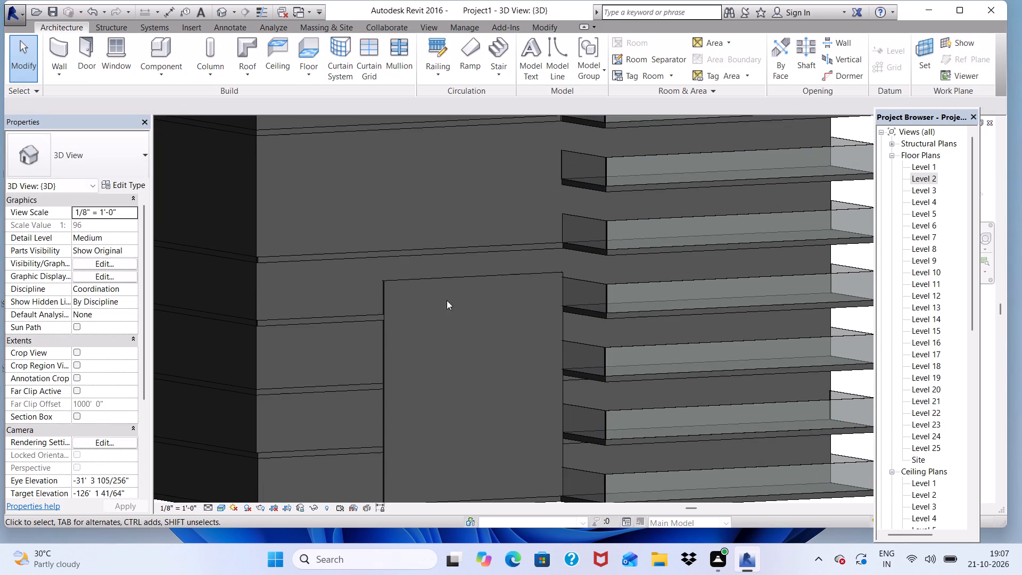
left_click(441, 281)
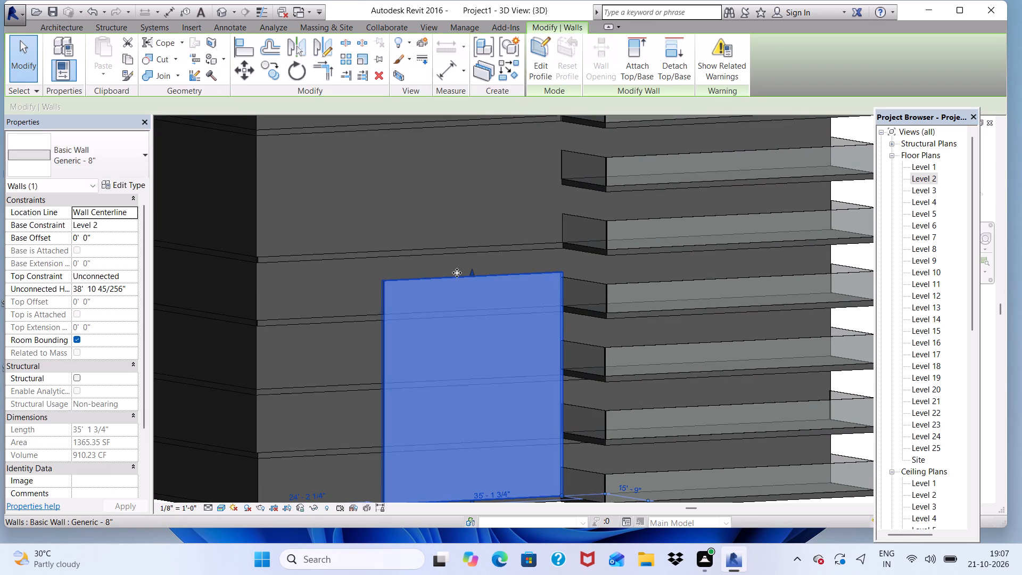
left_click_drag(471, 276, 444, 143)
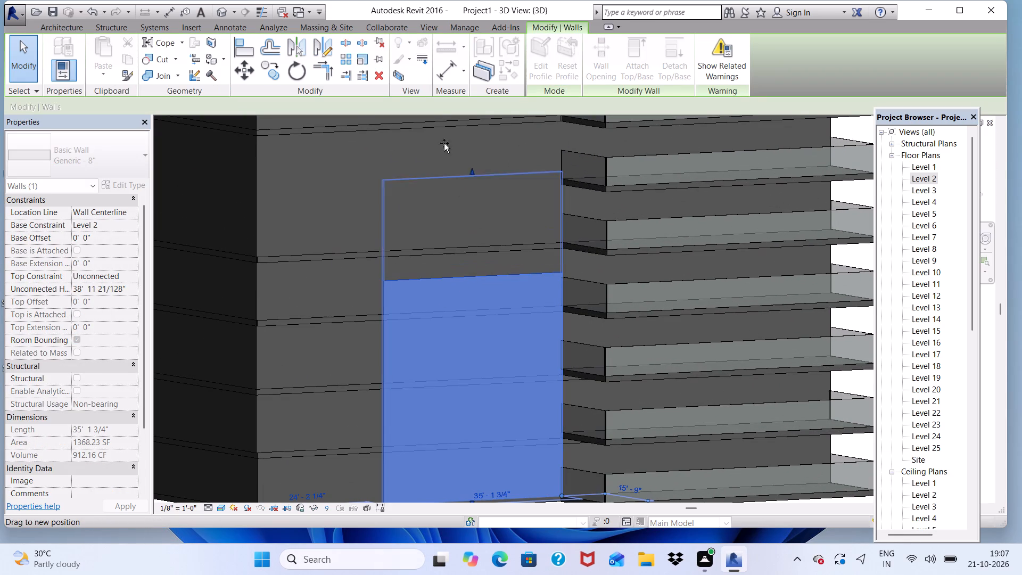
left_click_drag(444, 143, 435, 113)
scroll(406, 183, "down", 12)
scroll(434, 156, "up", 12)
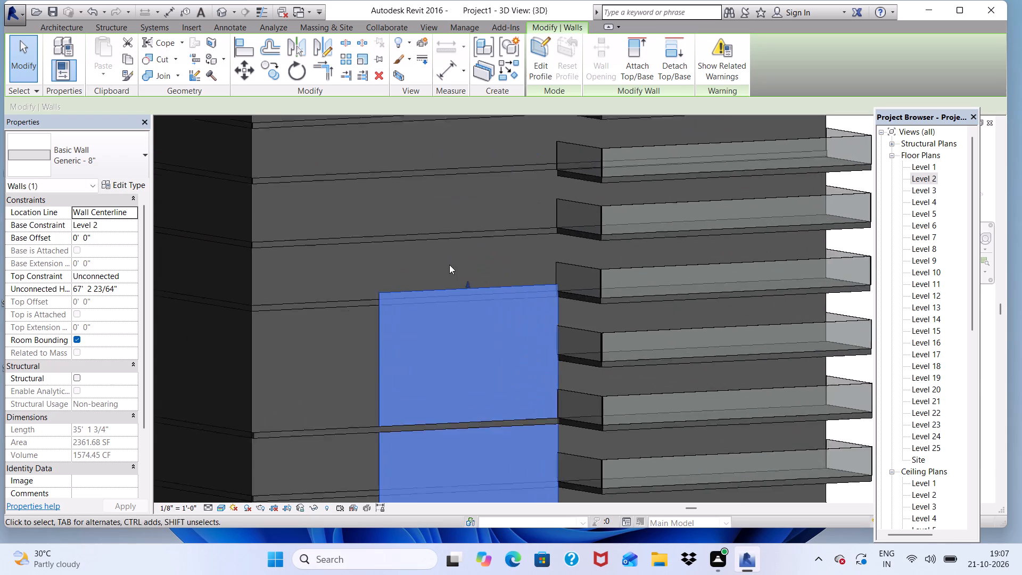
scroll(449, 265, "up", 2)
left_click_drag(468, 286, 431, 78)
left_click(431, 78)
scroll(422, 127, "down", 7)
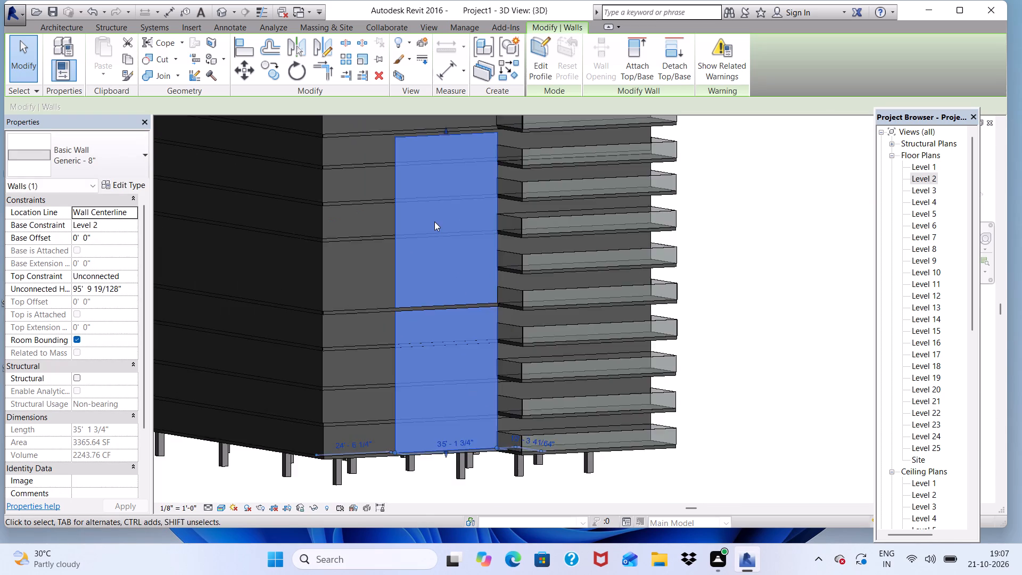
Extend the facade wall's top up to the roof slab at the top of the building.
scroll(434, 221, "down", 5)
scroll(425, 150, "up", 6)
left_click_drag(457, 226, 451, 198)
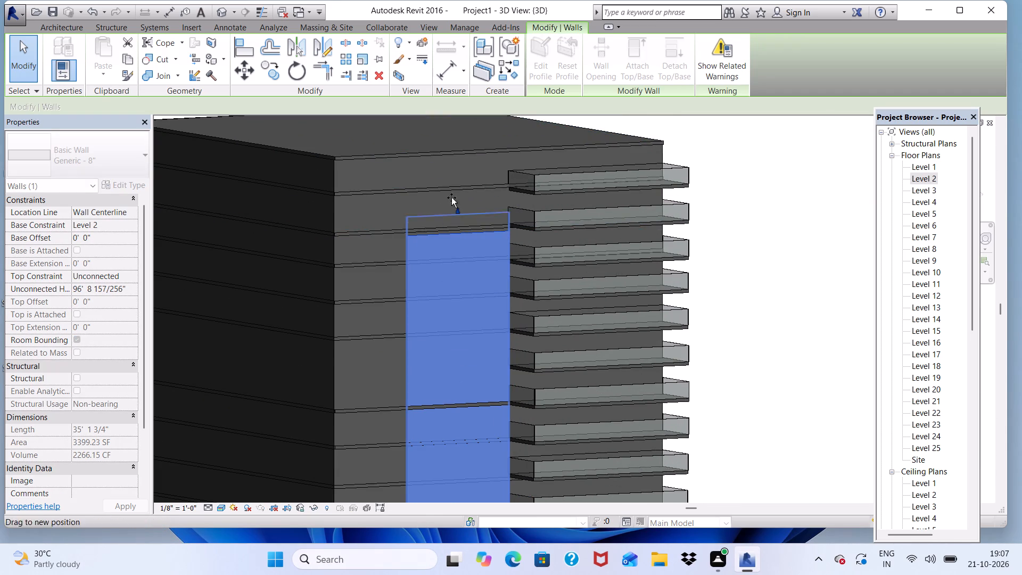
left_click_drag(451, 198, 440, 155)
left_click(440, 155)
key("space")
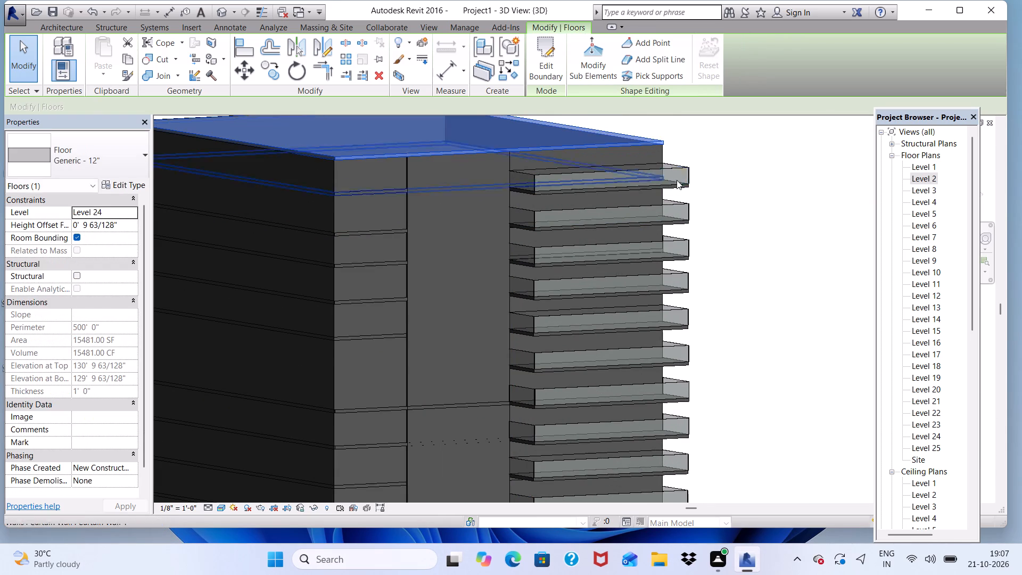
left_click(780, 180)
Nudge the Level 9 floor inward by two increments so its edge sits behind the new wall's face.
scroll(365, 458, "up", 4)
scroll(415, 384, "up", 3)
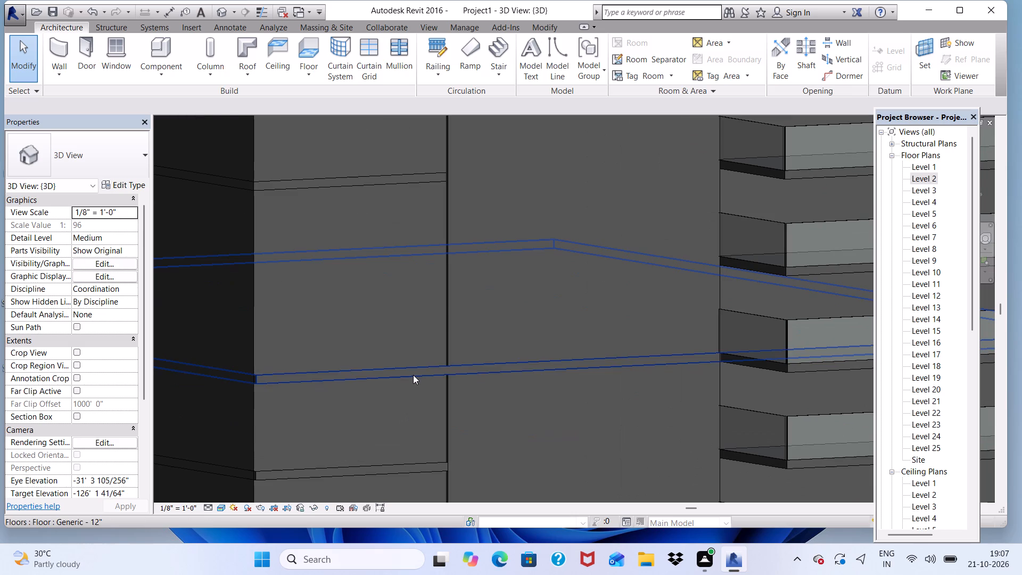
left_click(413, 375)
key("Up")
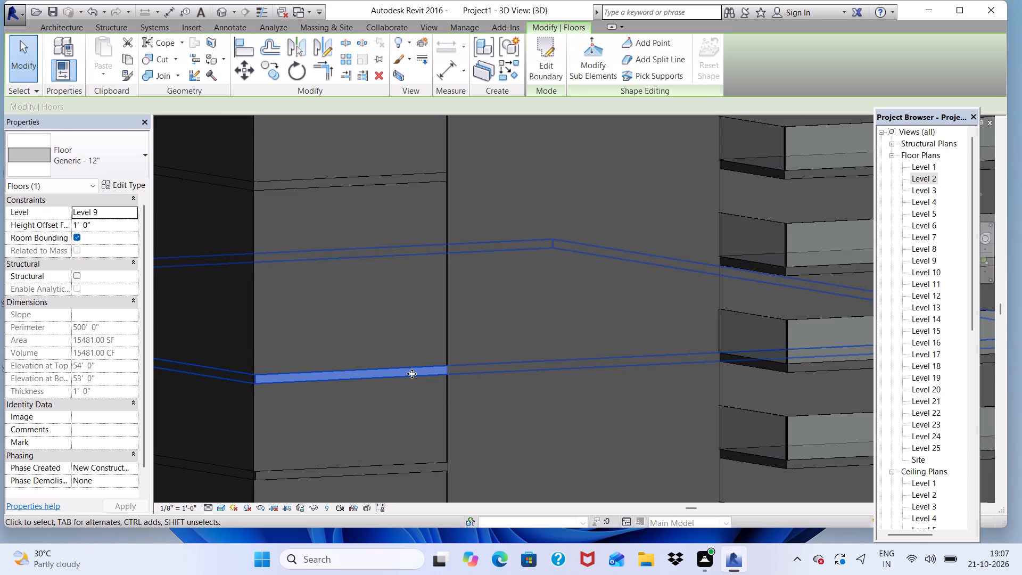
key("Up")
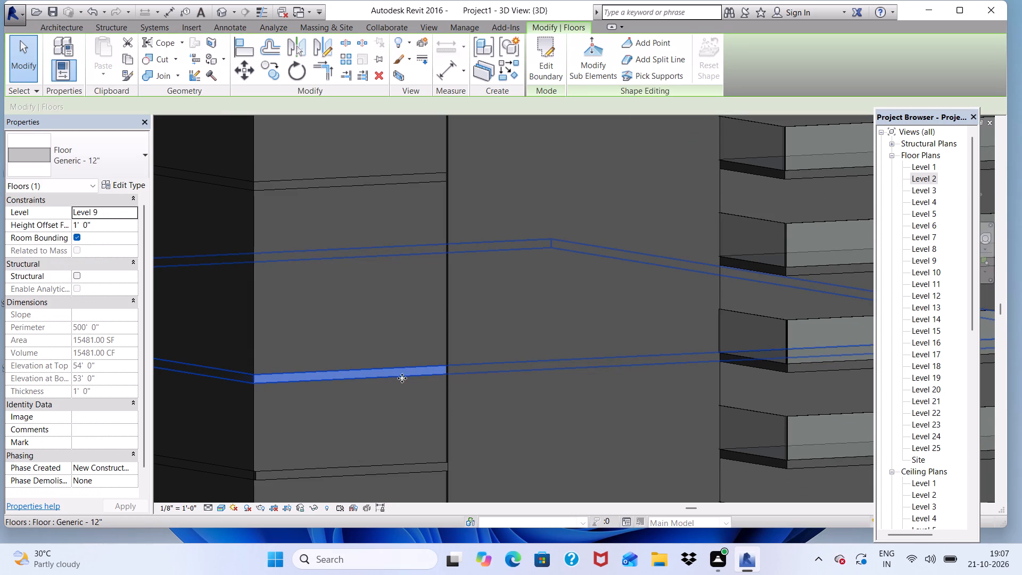
key("space")
scroll(383, 315, "down", 8)
left_click(739, 270)
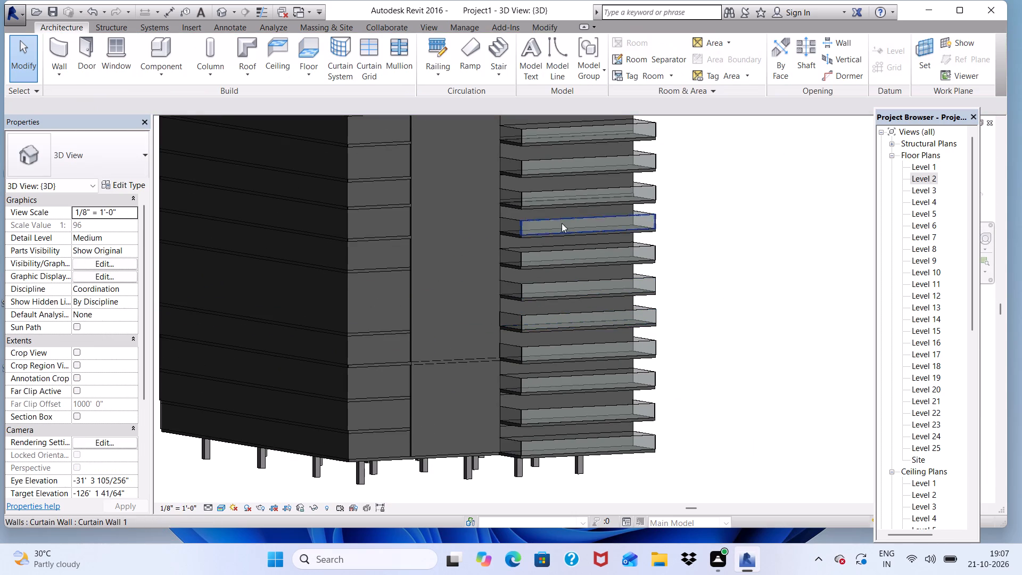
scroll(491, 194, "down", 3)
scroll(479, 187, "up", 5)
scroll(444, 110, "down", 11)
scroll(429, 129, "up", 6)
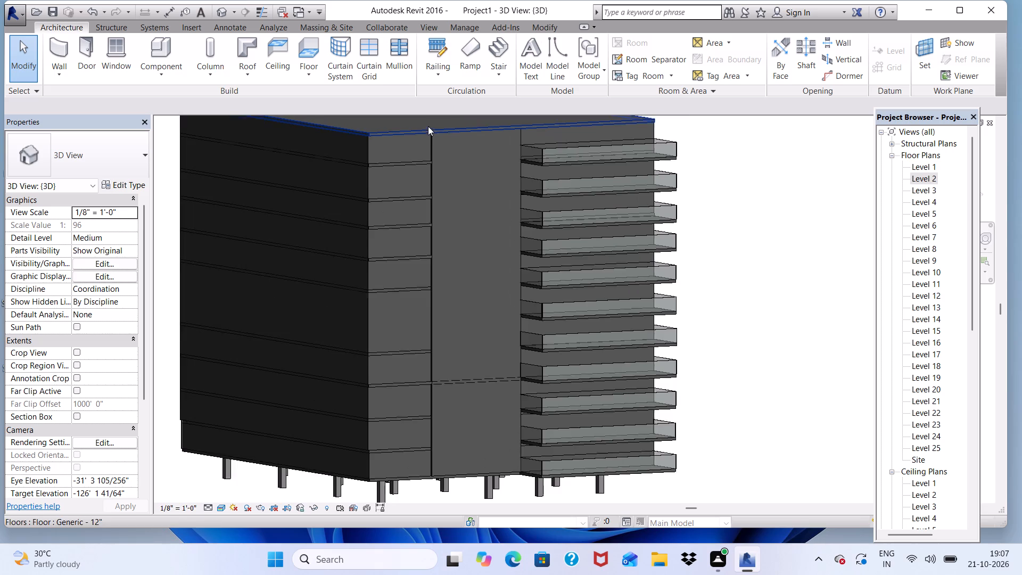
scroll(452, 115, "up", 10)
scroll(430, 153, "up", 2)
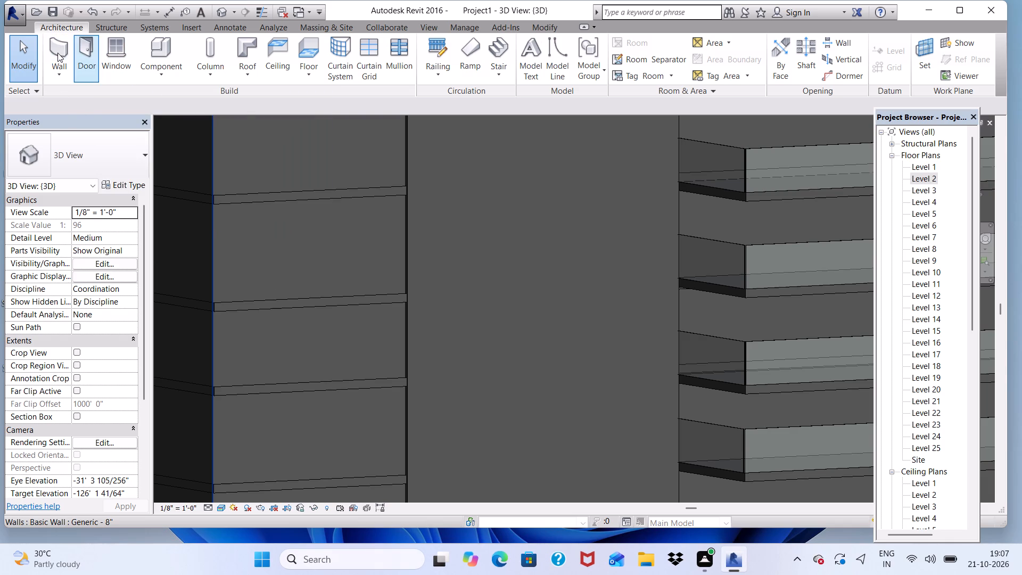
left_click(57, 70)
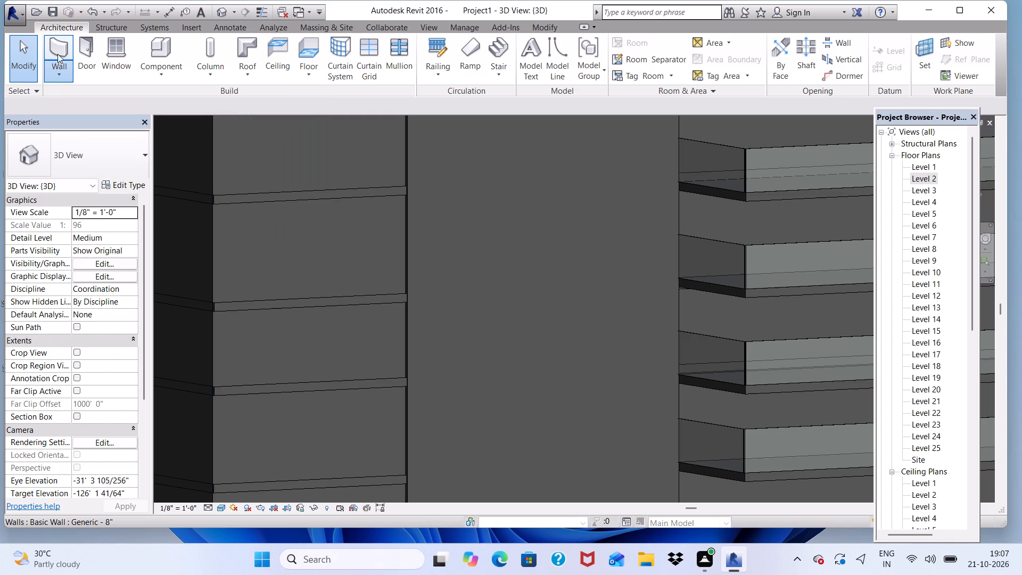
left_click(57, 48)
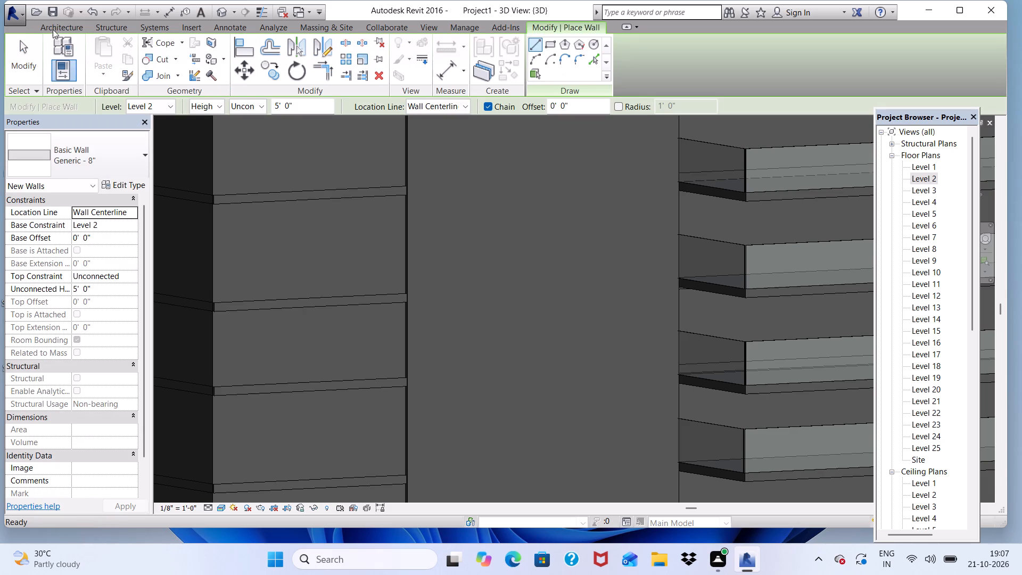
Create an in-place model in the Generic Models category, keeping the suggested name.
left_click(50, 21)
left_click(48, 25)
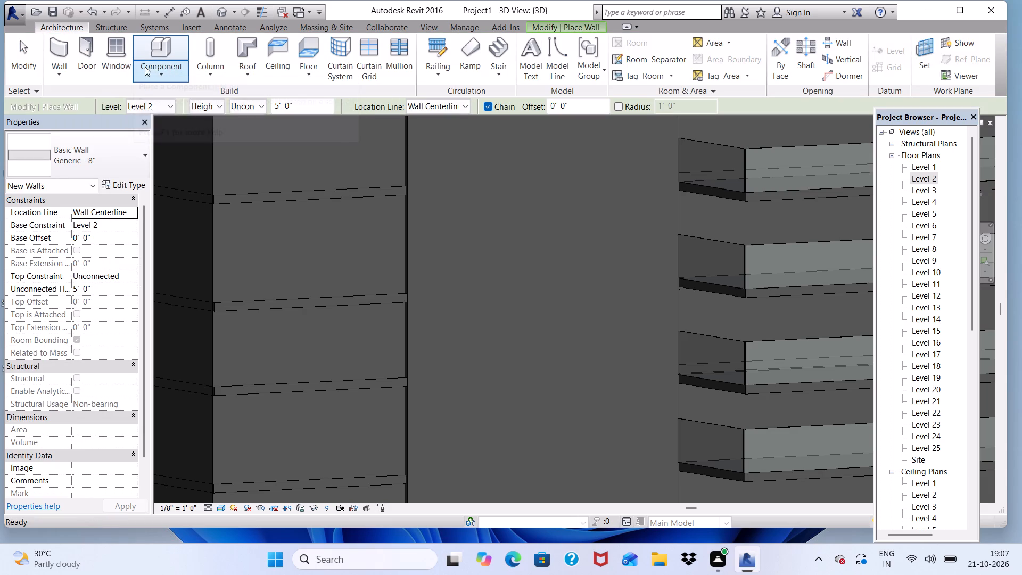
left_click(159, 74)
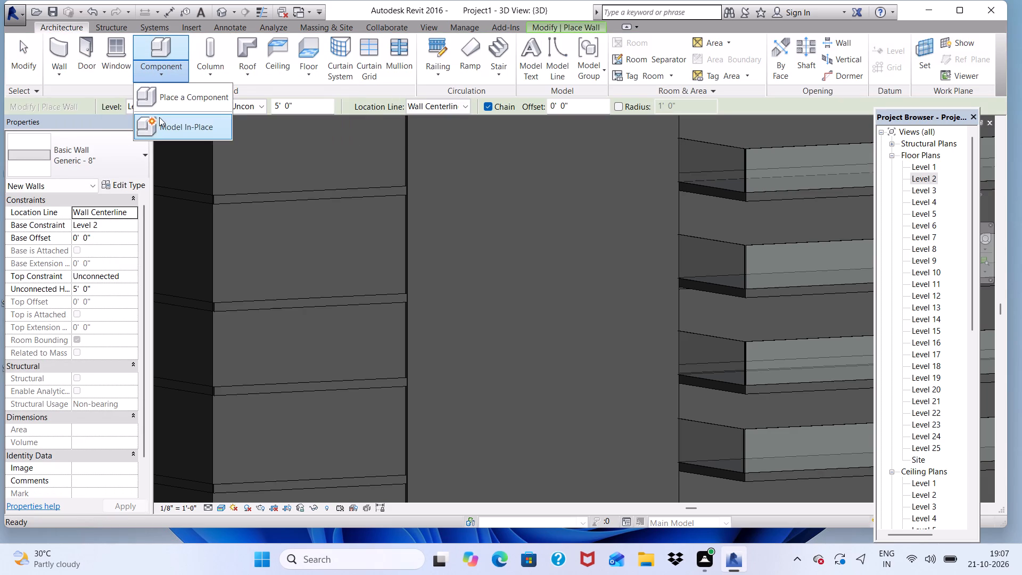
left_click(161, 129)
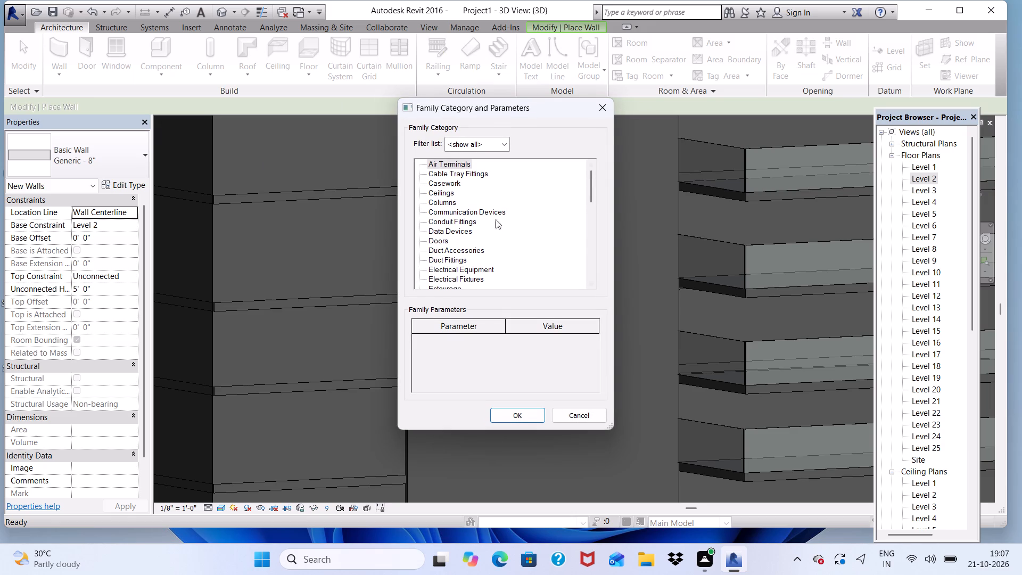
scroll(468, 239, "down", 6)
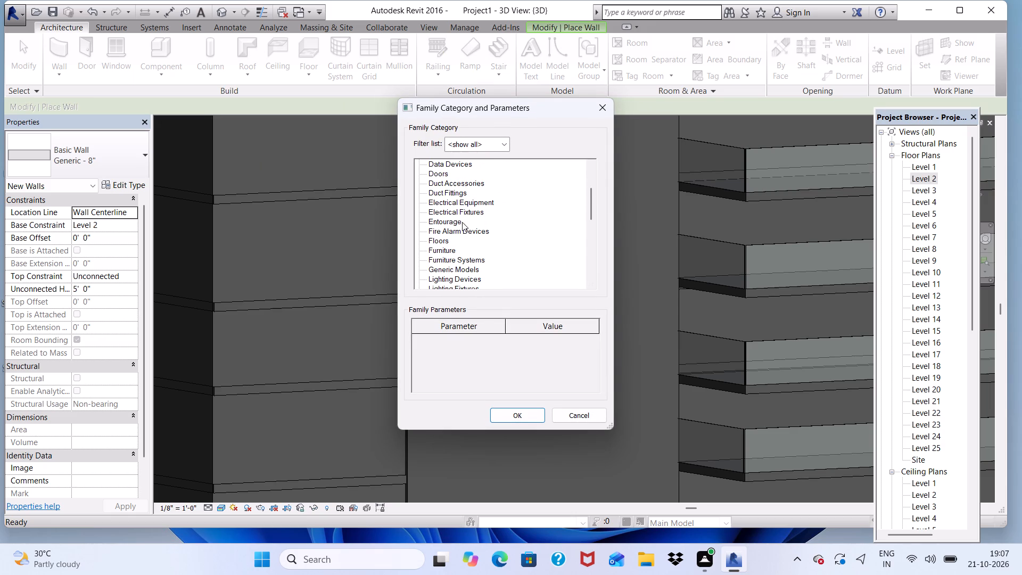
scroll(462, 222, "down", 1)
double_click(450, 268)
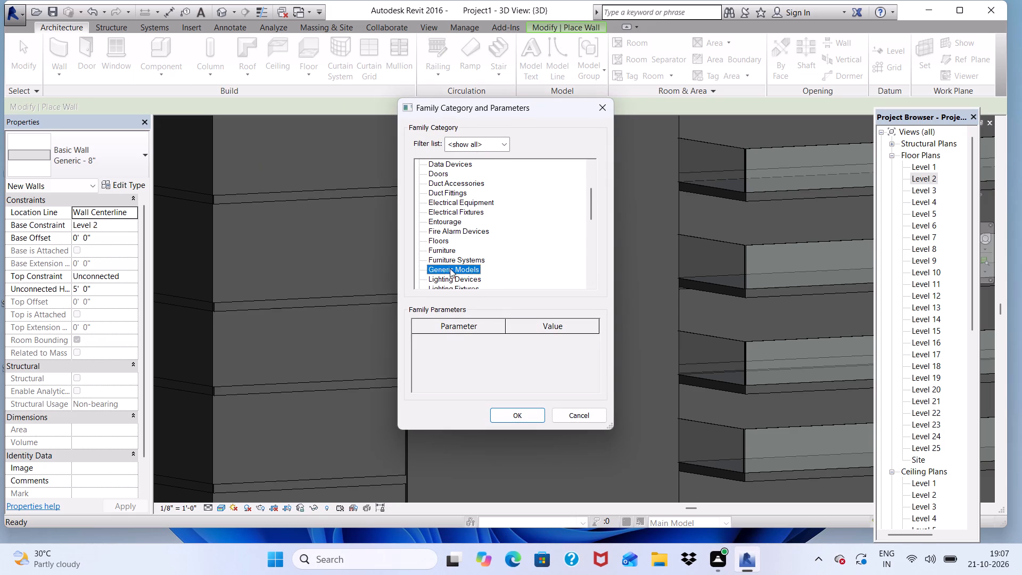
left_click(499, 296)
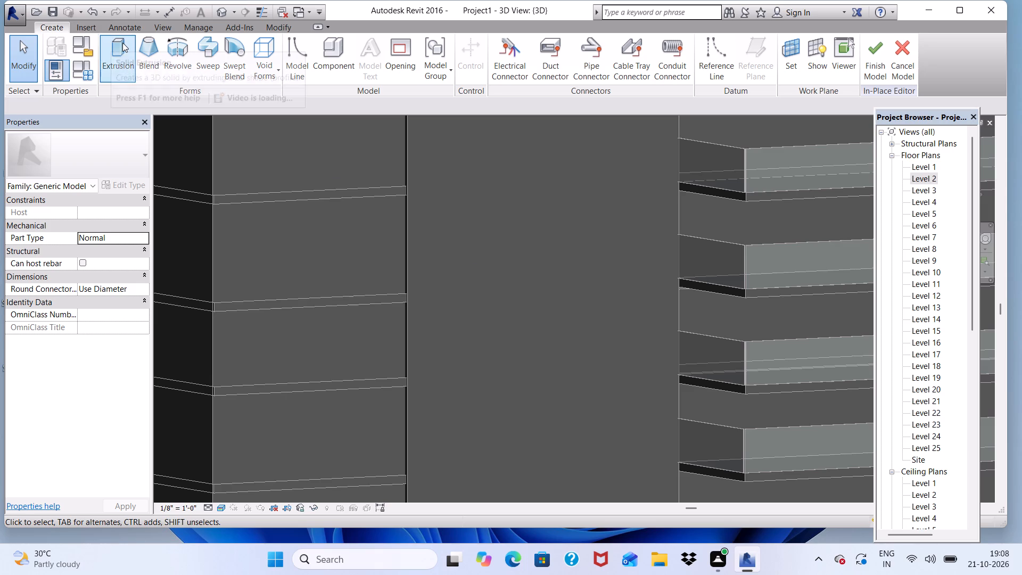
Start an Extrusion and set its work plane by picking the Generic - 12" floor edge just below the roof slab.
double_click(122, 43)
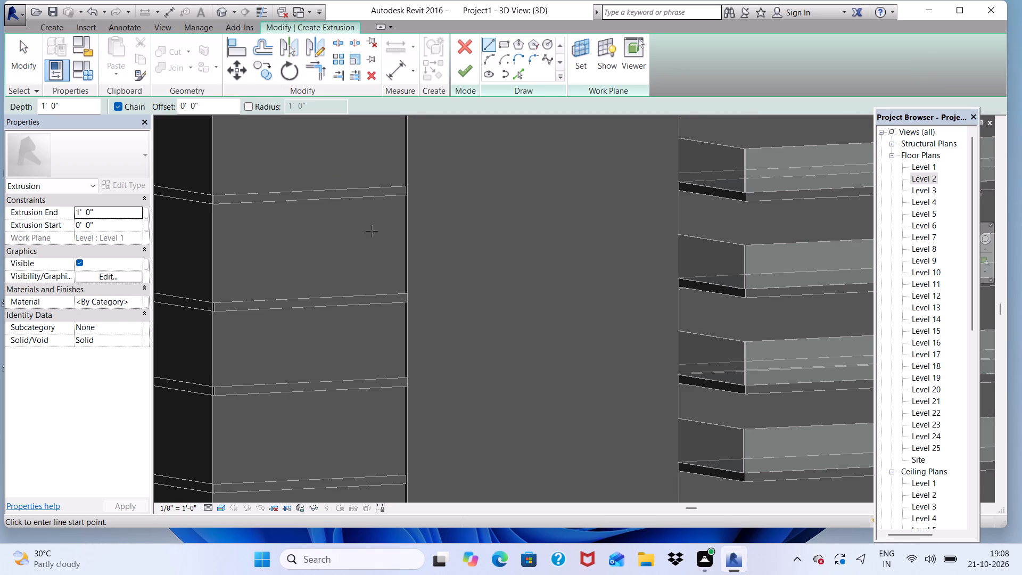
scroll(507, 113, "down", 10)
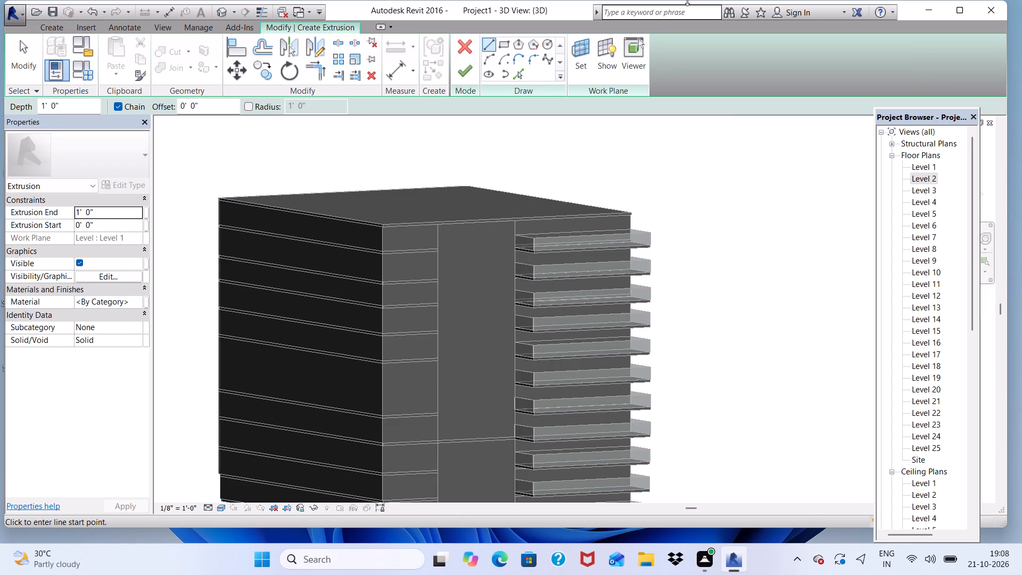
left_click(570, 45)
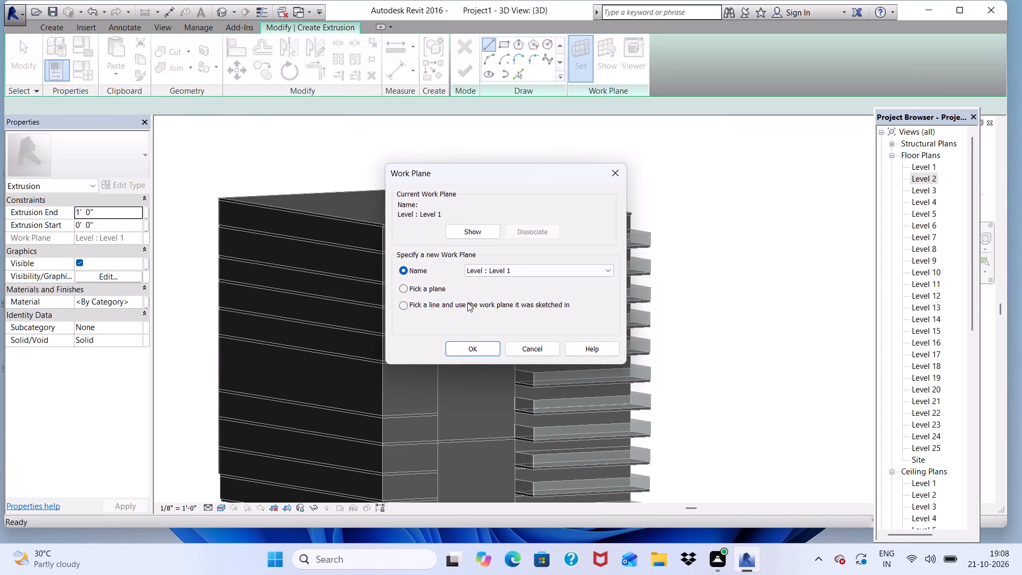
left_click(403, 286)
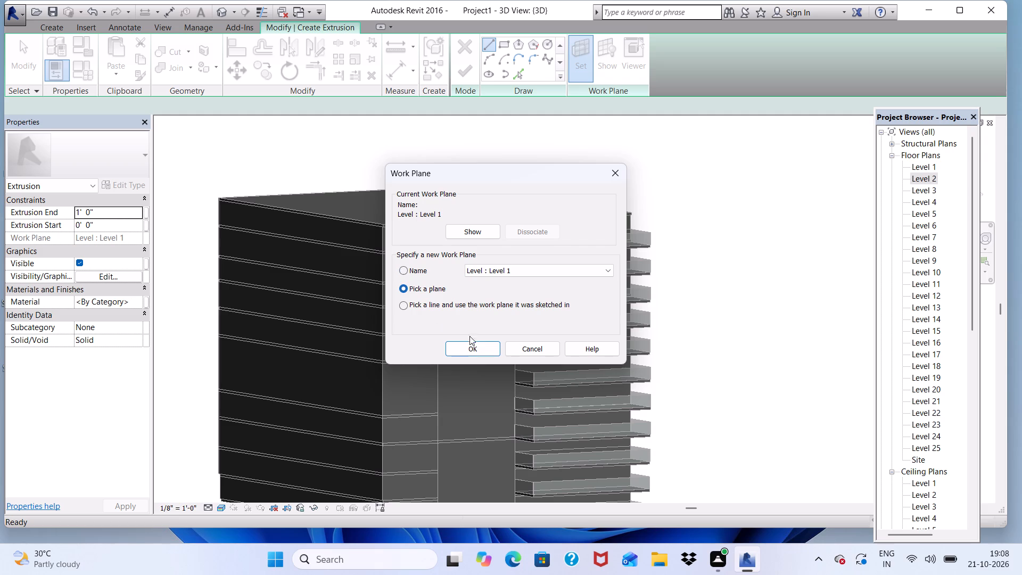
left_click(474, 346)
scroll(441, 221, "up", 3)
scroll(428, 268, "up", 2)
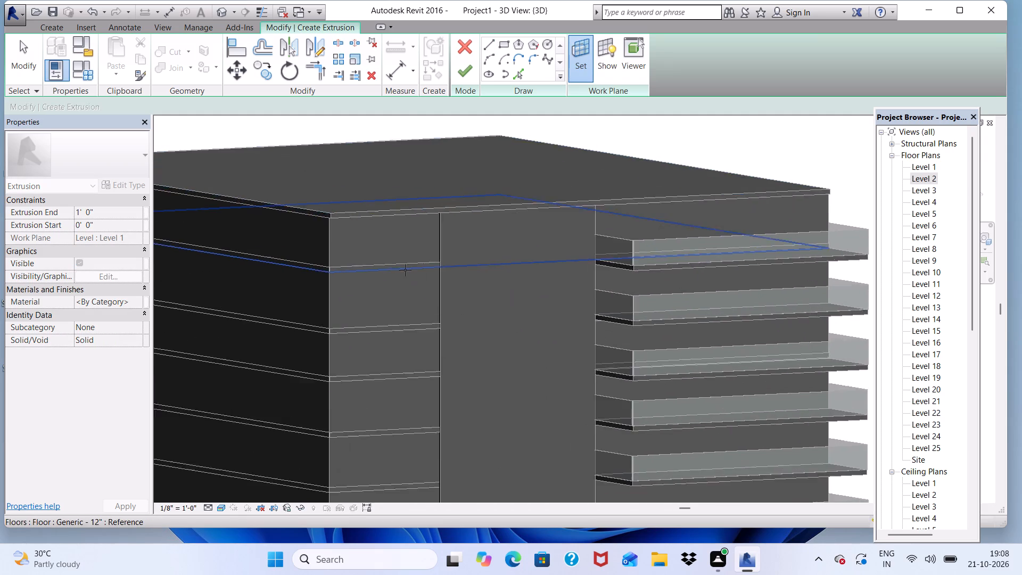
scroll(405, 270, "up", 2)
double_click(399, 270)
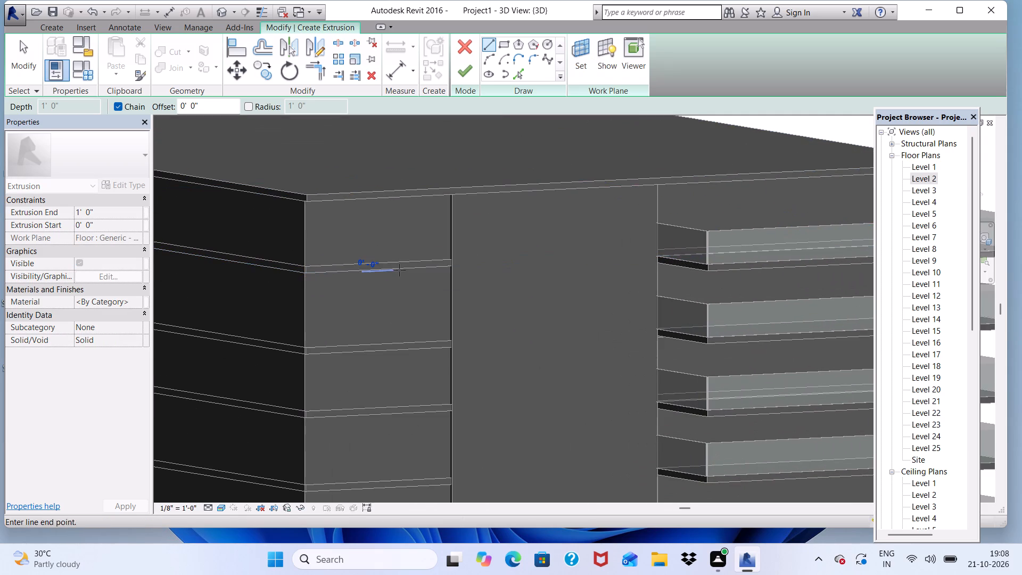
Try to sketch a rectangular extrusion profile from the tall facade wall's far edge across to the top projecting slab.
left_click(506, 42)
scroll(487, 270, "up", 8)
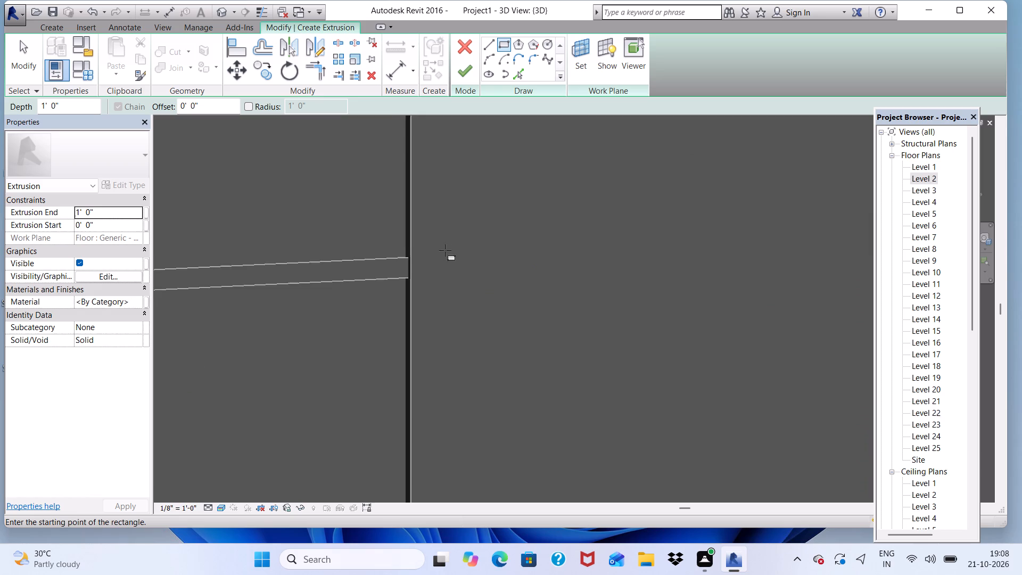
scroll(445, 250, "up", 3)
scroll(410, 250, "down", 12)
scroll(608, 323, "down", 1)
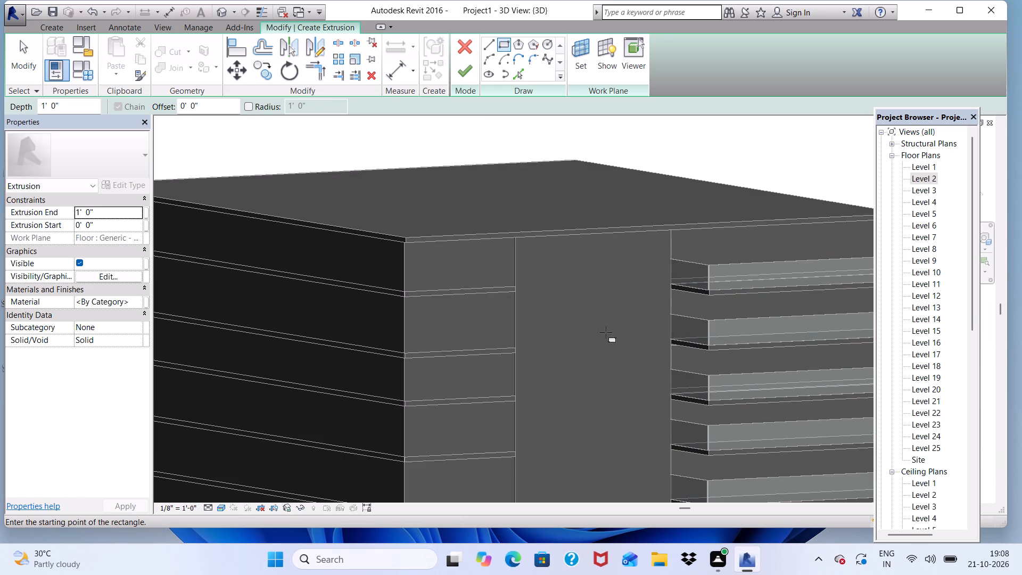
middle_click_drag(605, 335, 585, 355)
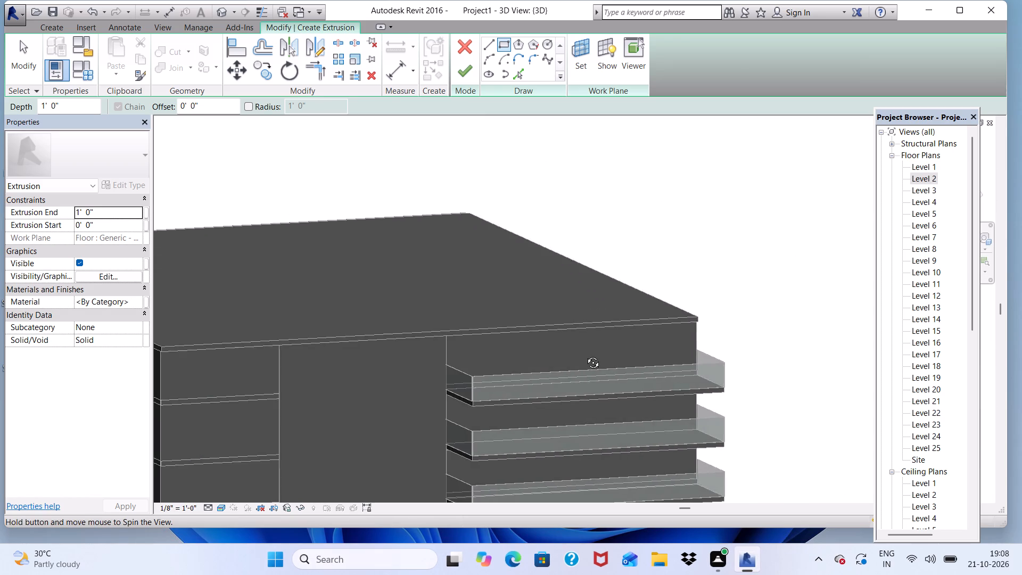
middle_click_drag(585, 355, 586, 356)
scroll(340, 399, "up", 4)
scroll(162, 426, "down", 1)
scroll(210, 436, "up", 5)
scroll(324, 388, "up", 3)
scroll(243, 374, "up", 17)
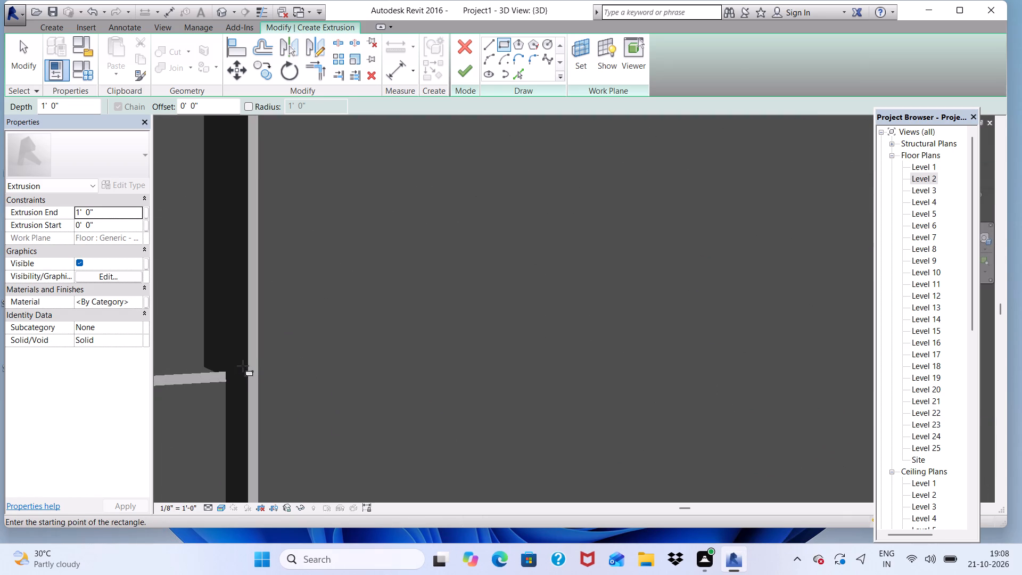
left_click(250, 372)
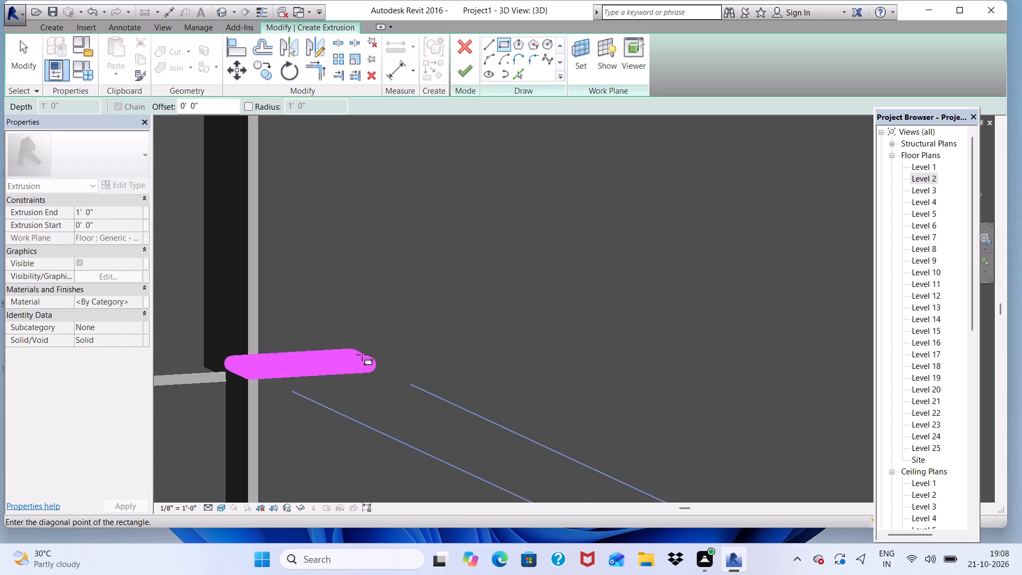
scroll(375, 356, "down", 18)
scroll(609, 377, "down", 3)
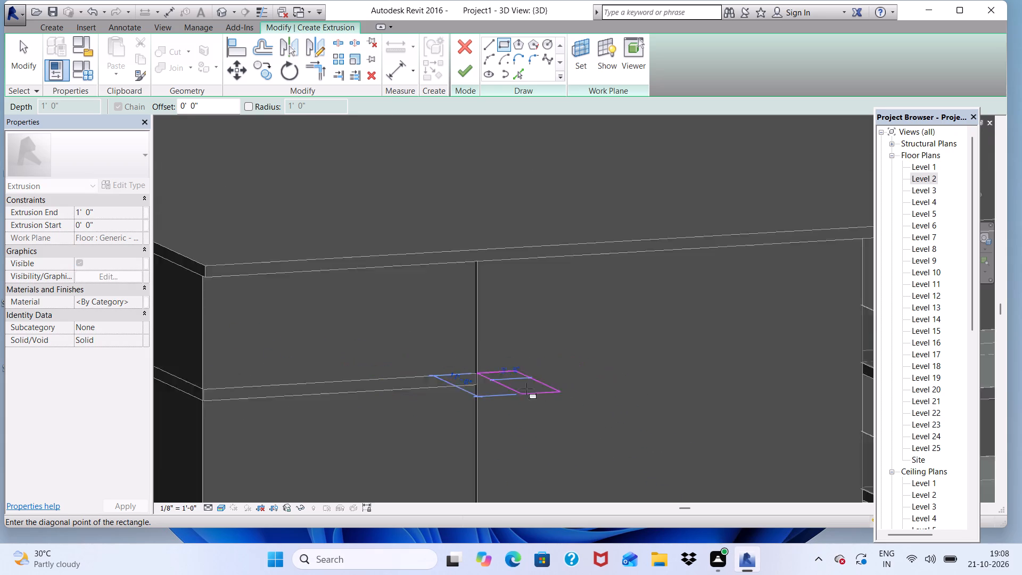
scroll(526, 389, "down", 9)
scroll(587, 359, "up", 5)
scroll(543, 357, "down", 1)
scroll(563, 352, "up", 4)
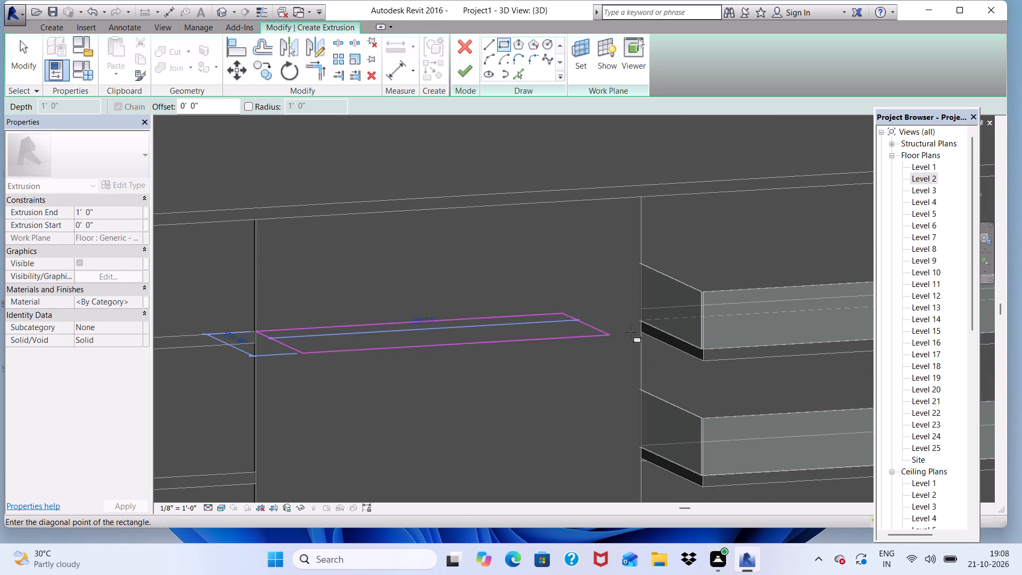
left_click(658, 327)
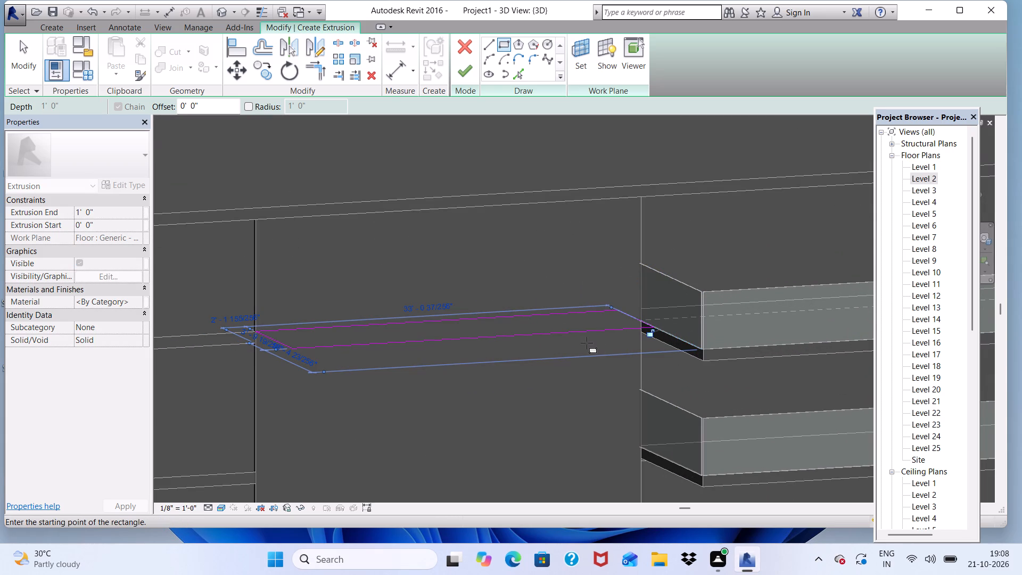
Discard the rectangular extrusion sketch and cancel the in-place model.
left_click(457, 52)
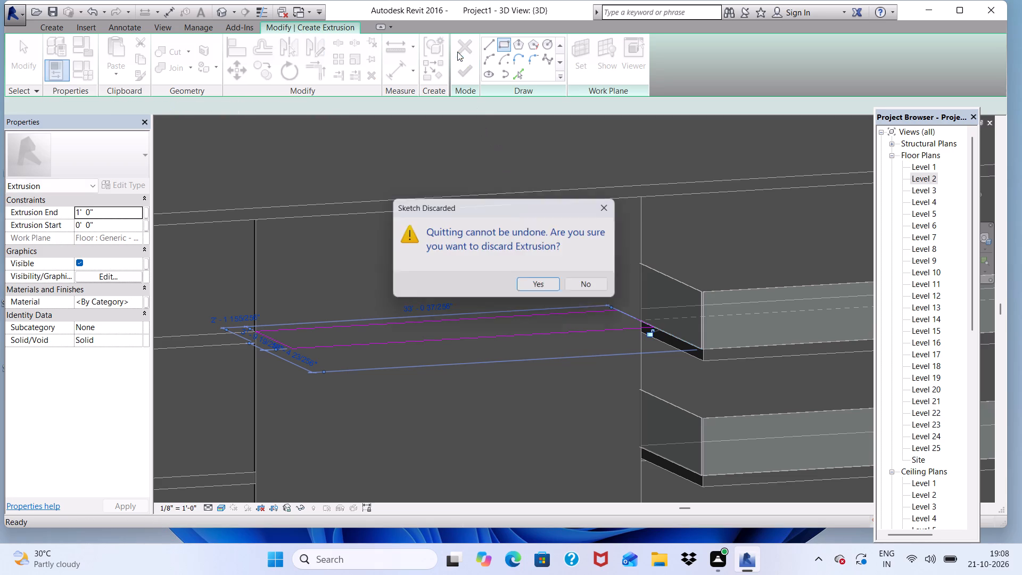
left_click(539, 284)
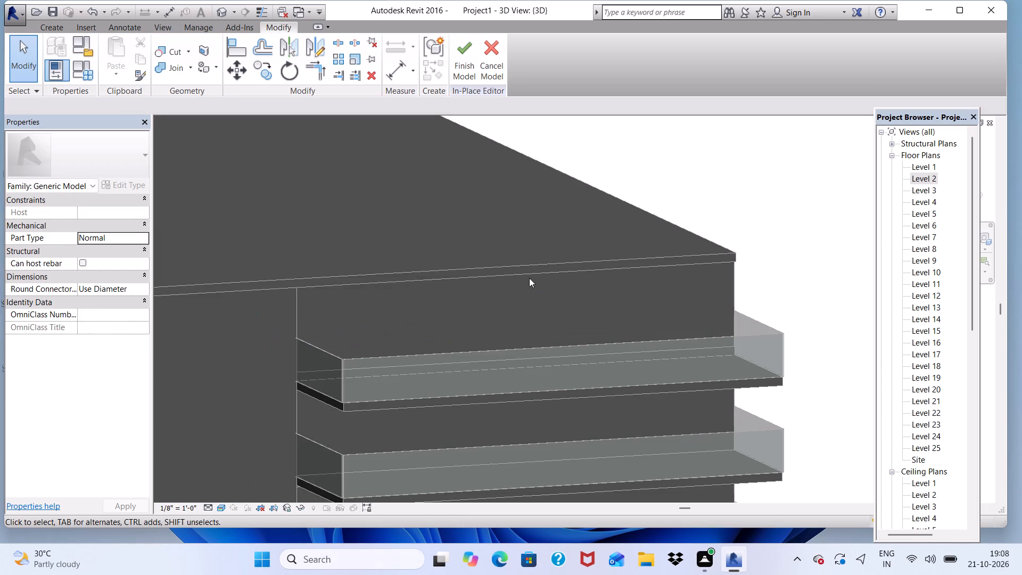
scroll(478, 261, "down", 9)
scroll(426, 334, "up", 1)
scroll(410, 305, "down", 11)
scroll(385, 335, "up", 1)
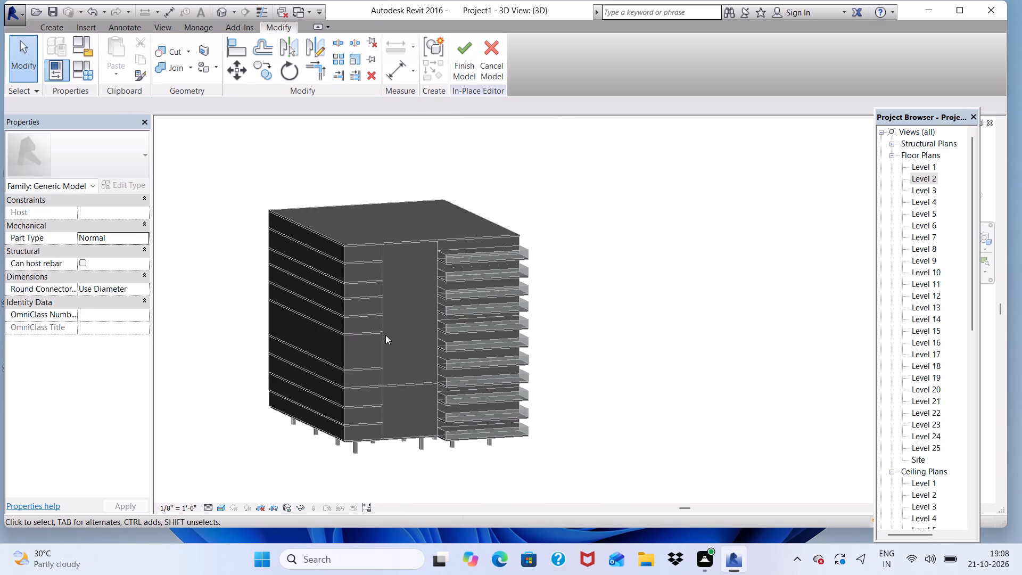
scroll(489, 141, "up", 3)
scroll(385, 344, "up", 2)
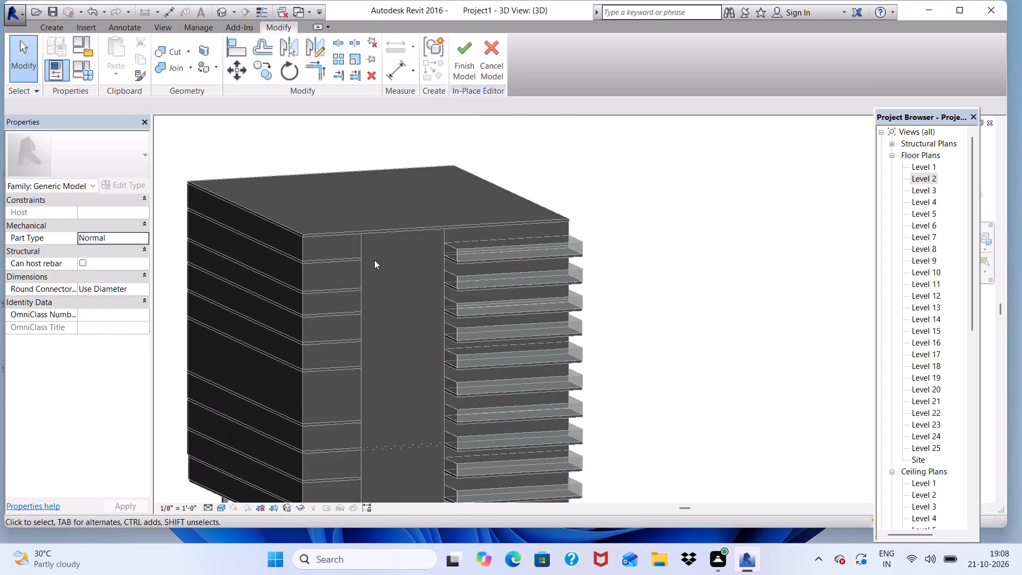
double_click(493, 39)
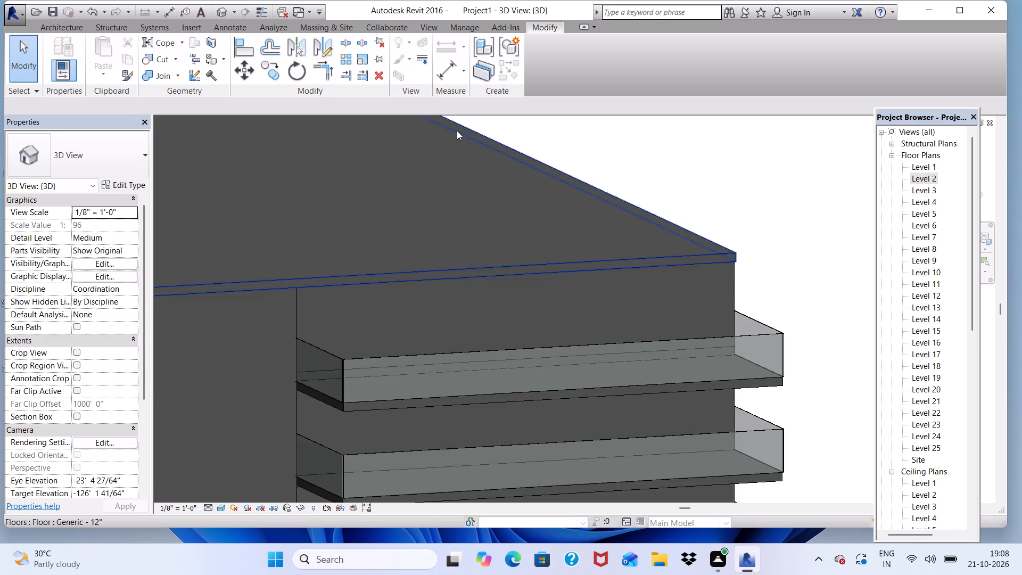
Create a new in-place model in the Generic Models category with the name Generic Models 1.
scroll(416, 137, "down", 4)
scroll(144, 67, "up", 1)
left_click(76, 29)
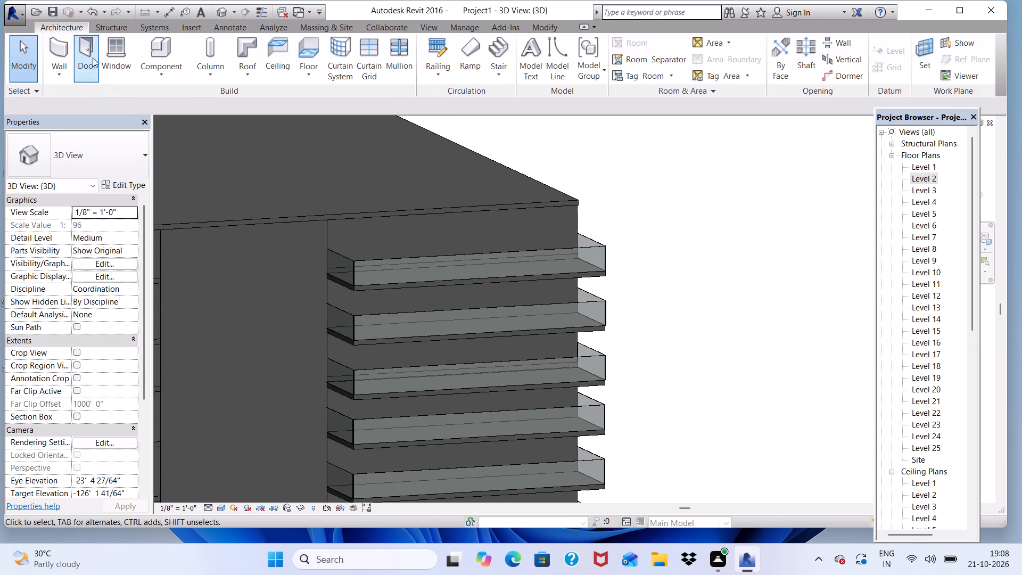
left_click(163, 76)
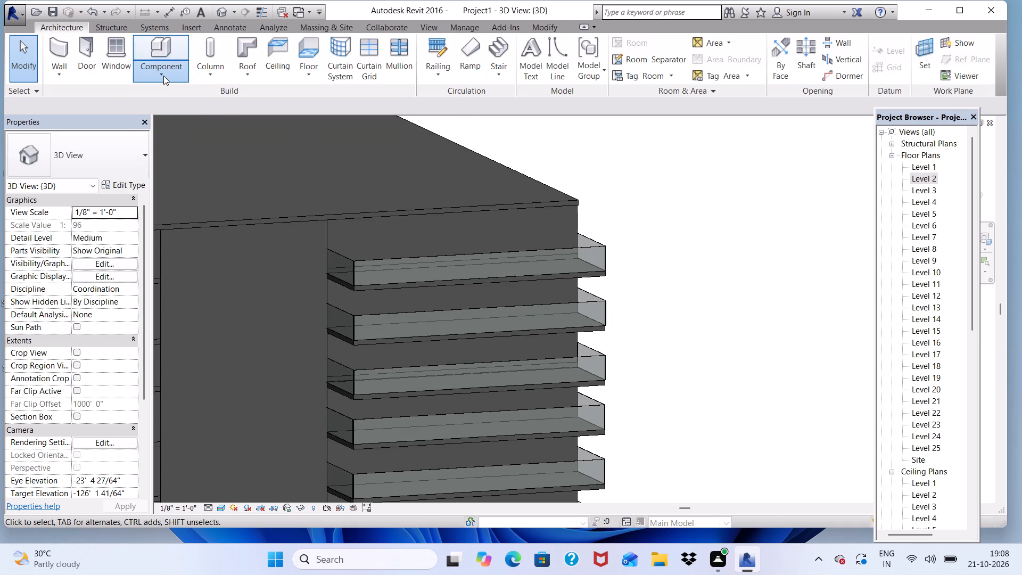
left_click(179, 130)
scroll(470, 228, "down", 1)
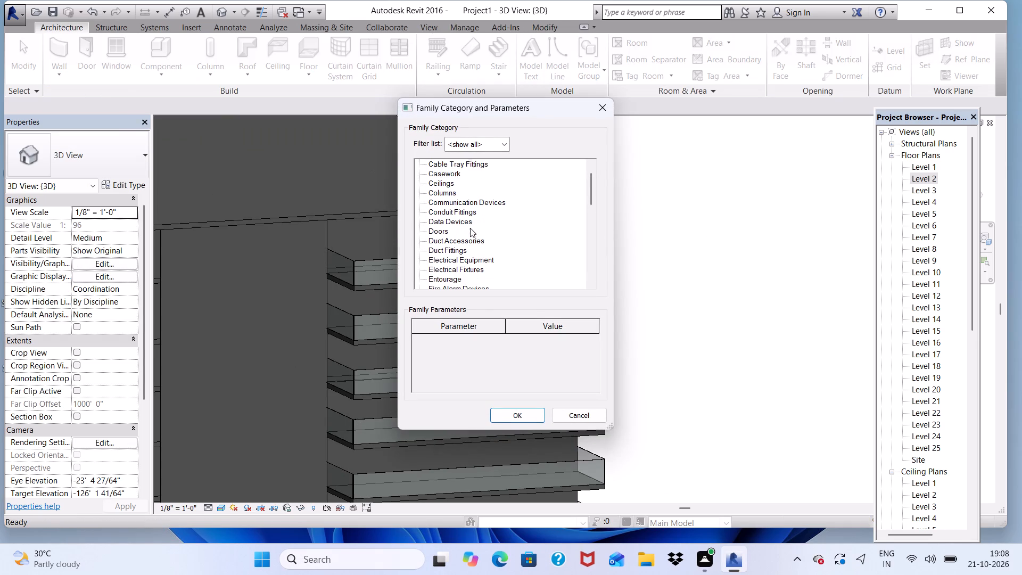
scroll(470, 228, "down", 3)
scroll(426, 254, "down", 3)
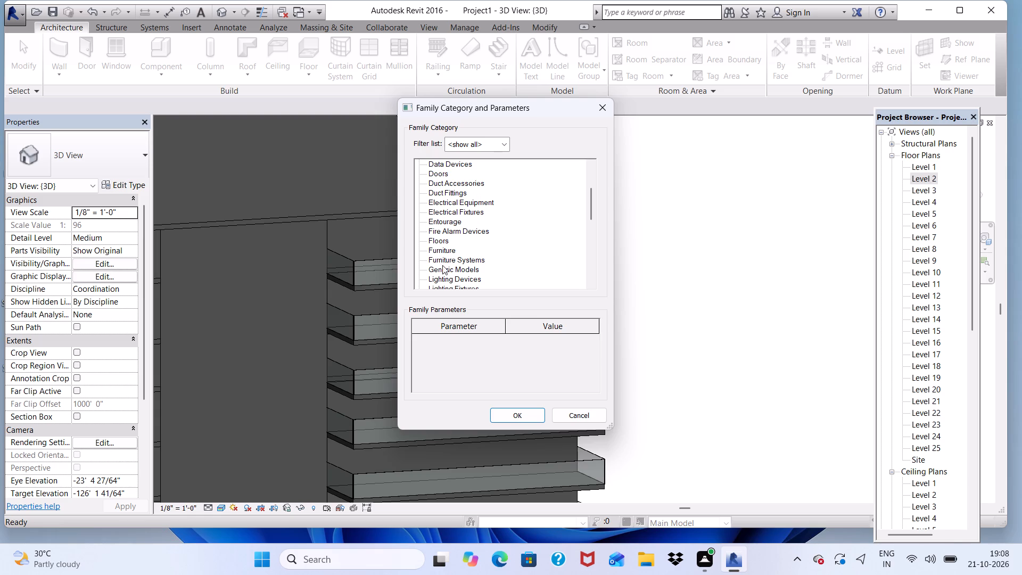
double_click(444, 269)
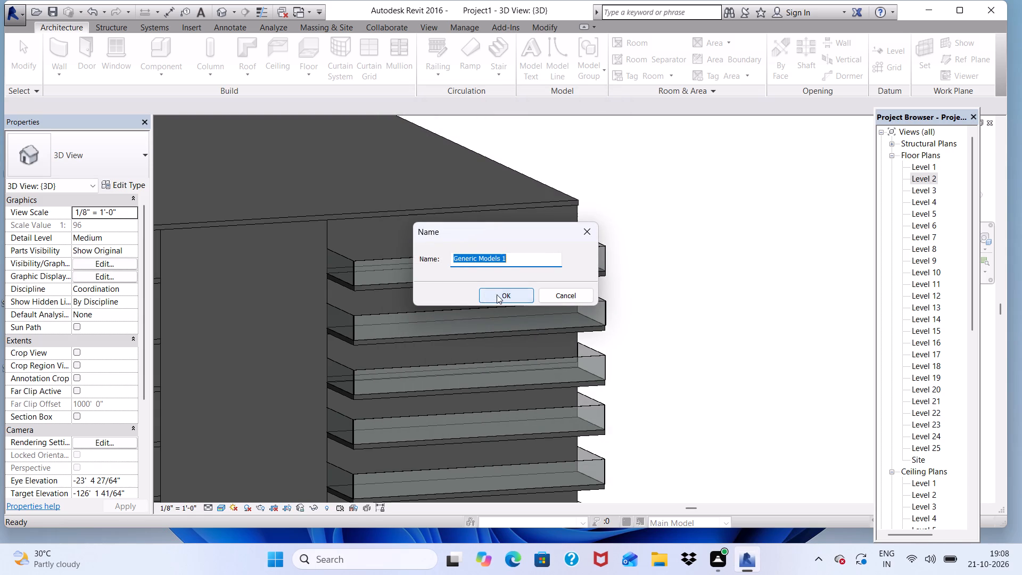
left_click(497, 294)
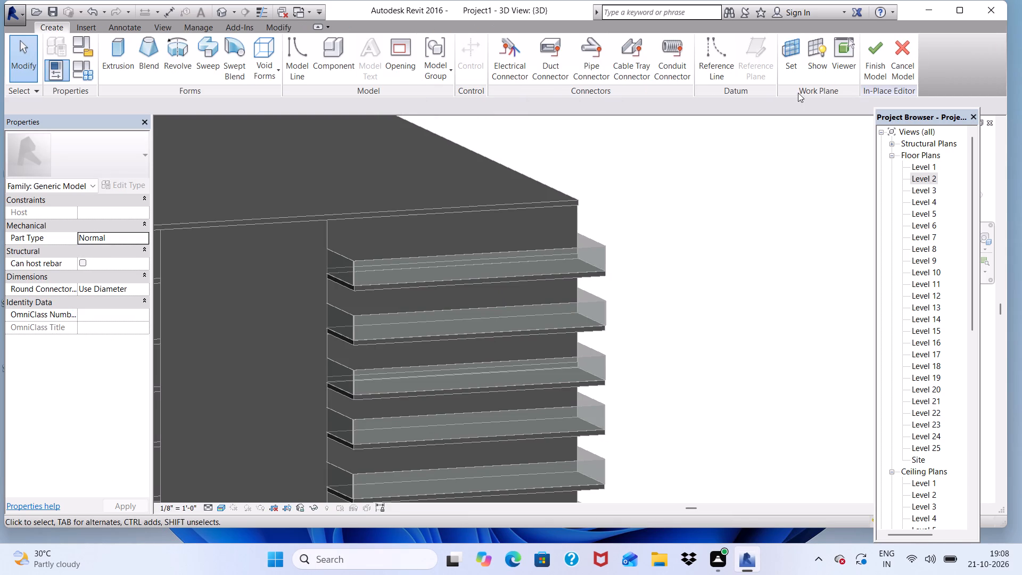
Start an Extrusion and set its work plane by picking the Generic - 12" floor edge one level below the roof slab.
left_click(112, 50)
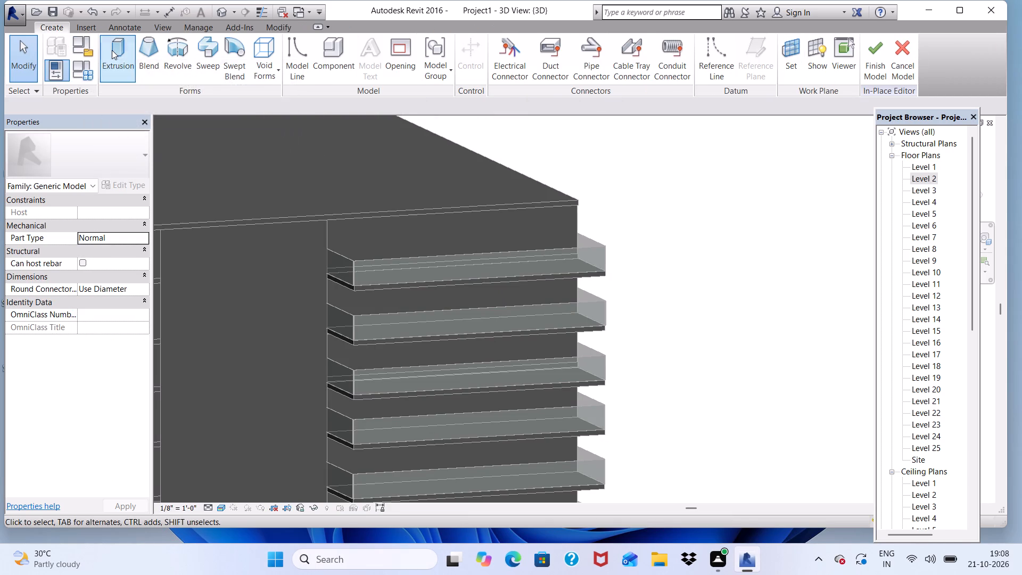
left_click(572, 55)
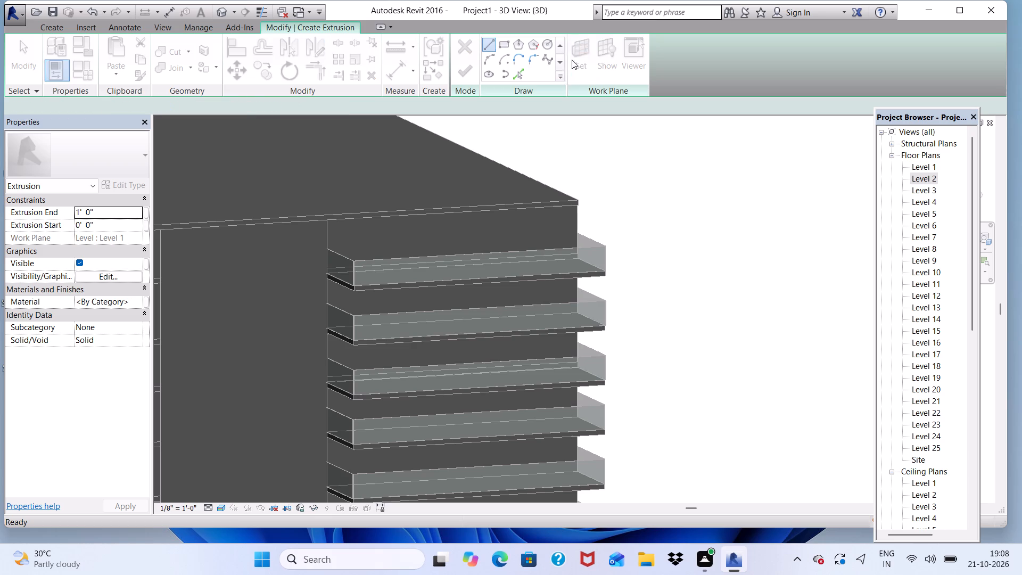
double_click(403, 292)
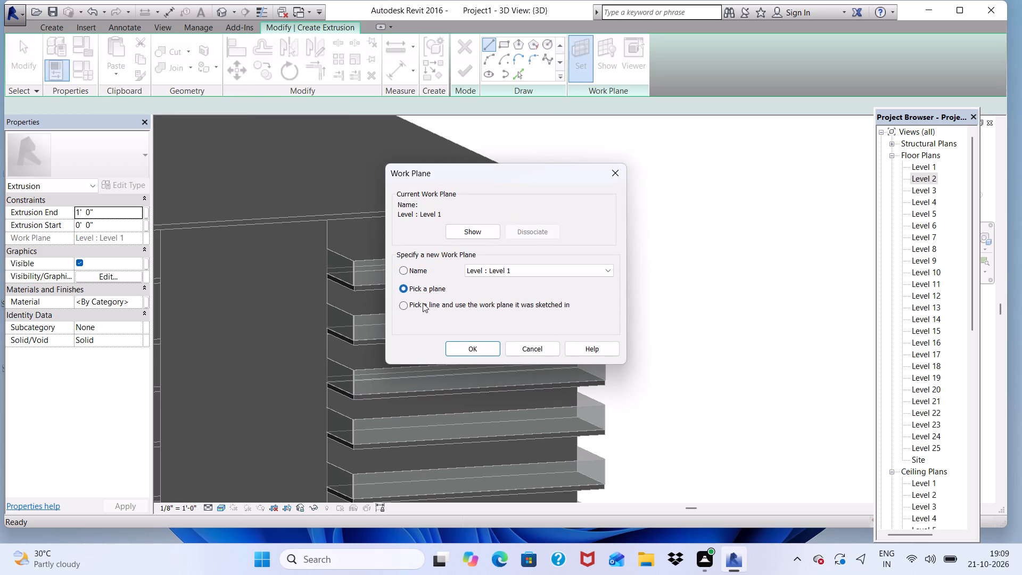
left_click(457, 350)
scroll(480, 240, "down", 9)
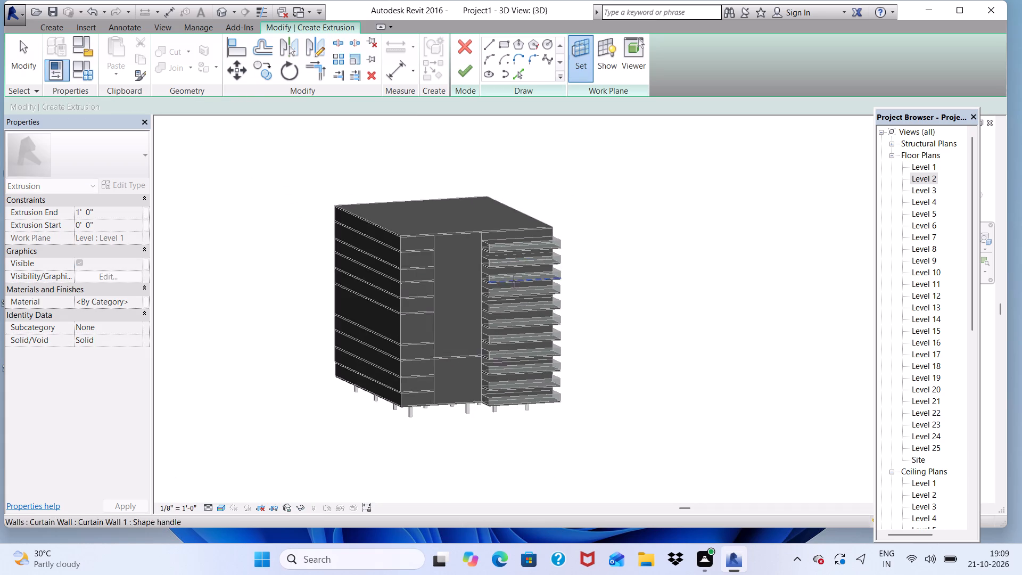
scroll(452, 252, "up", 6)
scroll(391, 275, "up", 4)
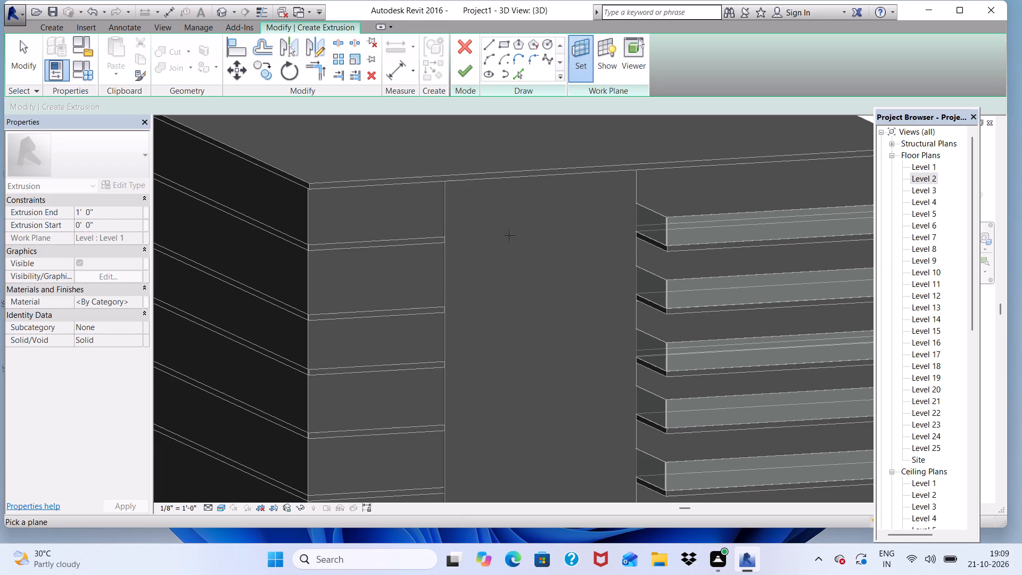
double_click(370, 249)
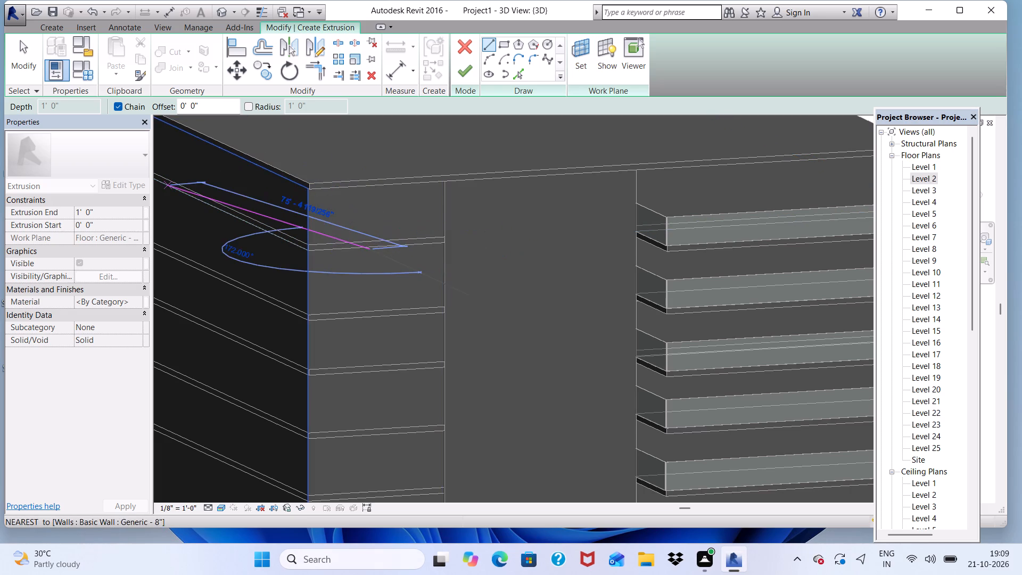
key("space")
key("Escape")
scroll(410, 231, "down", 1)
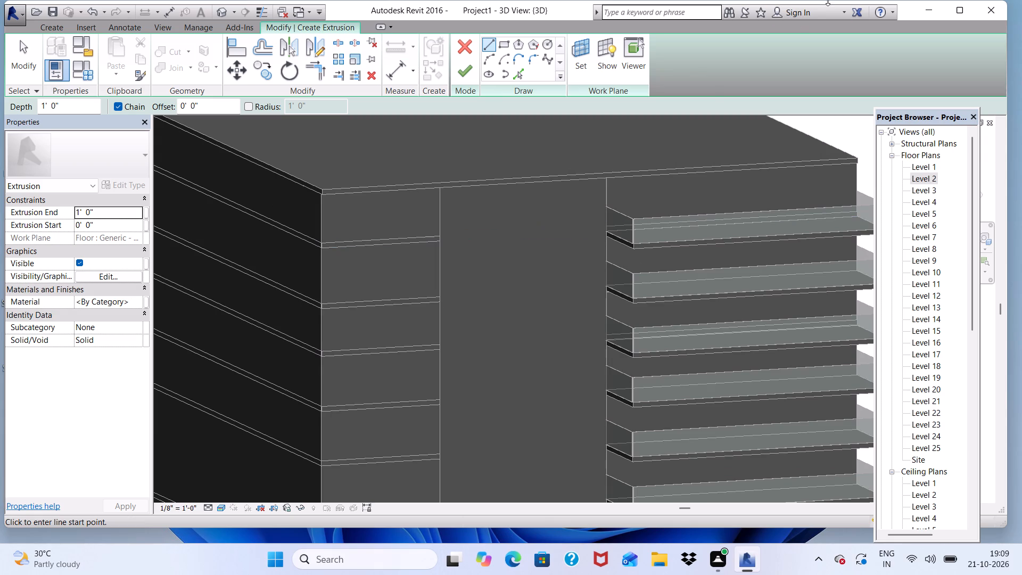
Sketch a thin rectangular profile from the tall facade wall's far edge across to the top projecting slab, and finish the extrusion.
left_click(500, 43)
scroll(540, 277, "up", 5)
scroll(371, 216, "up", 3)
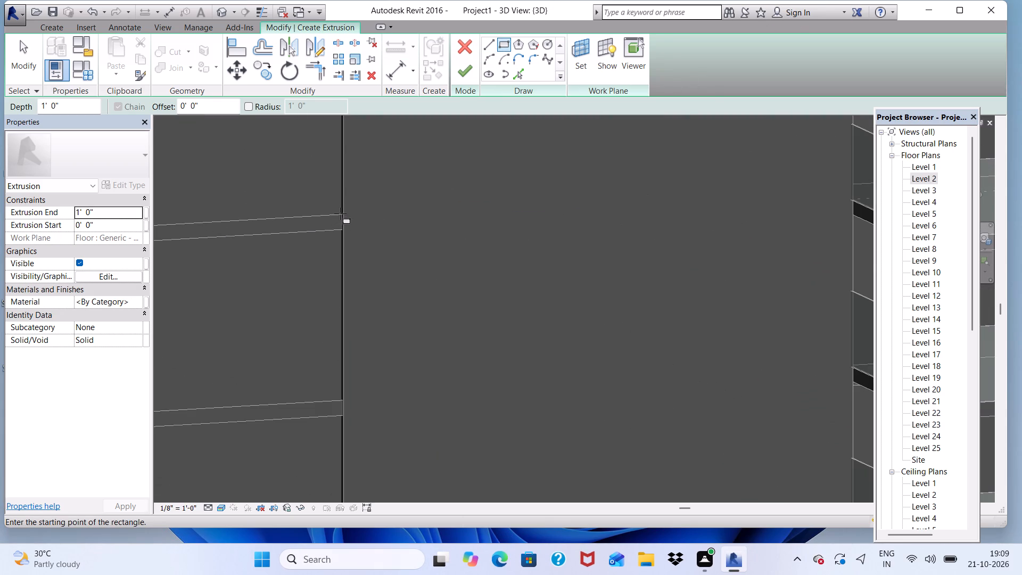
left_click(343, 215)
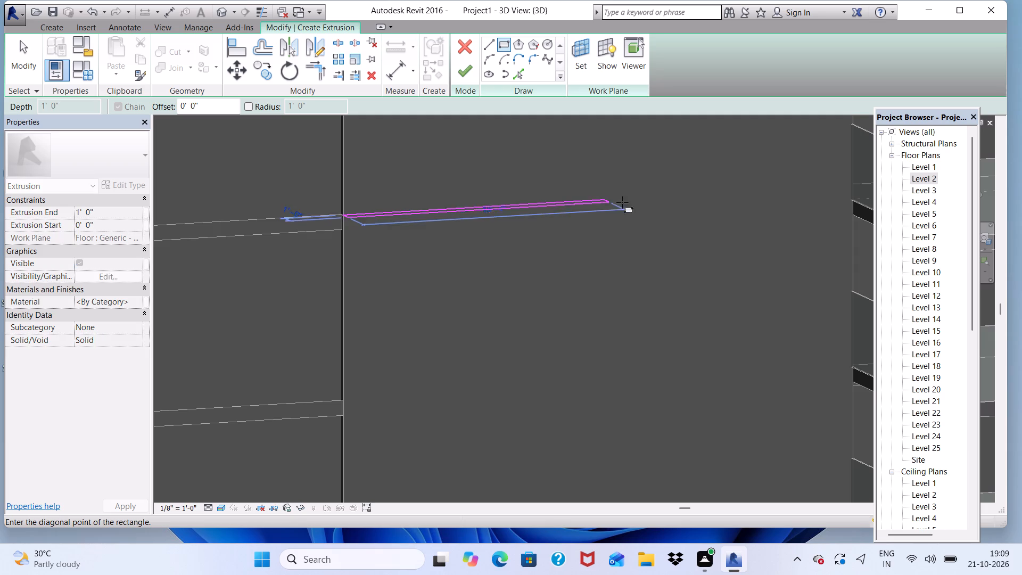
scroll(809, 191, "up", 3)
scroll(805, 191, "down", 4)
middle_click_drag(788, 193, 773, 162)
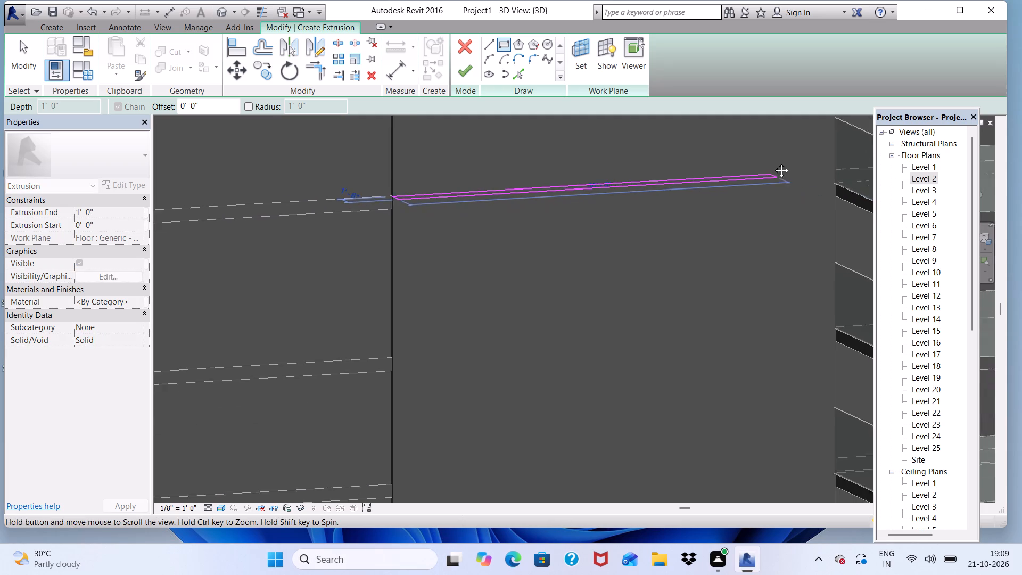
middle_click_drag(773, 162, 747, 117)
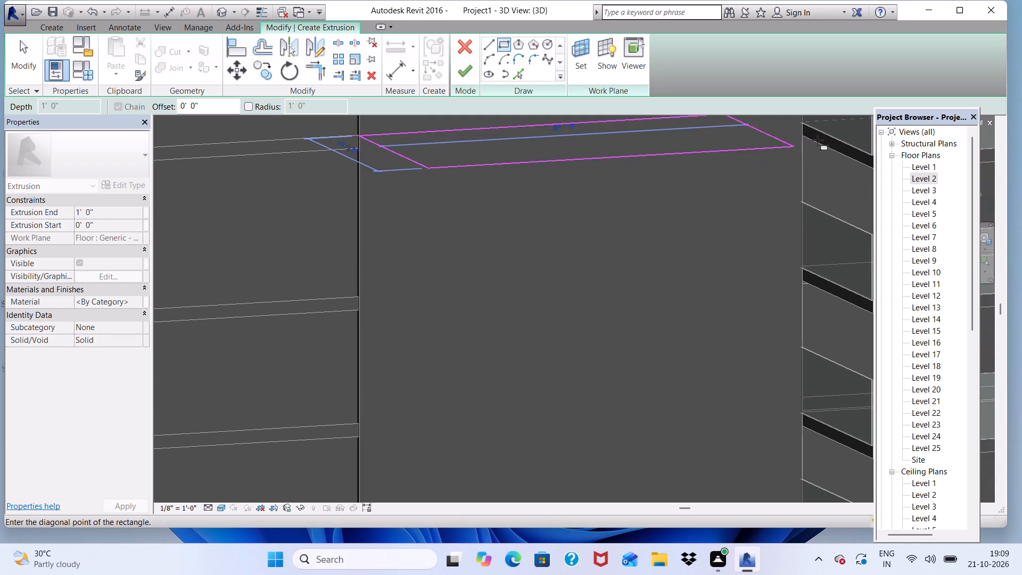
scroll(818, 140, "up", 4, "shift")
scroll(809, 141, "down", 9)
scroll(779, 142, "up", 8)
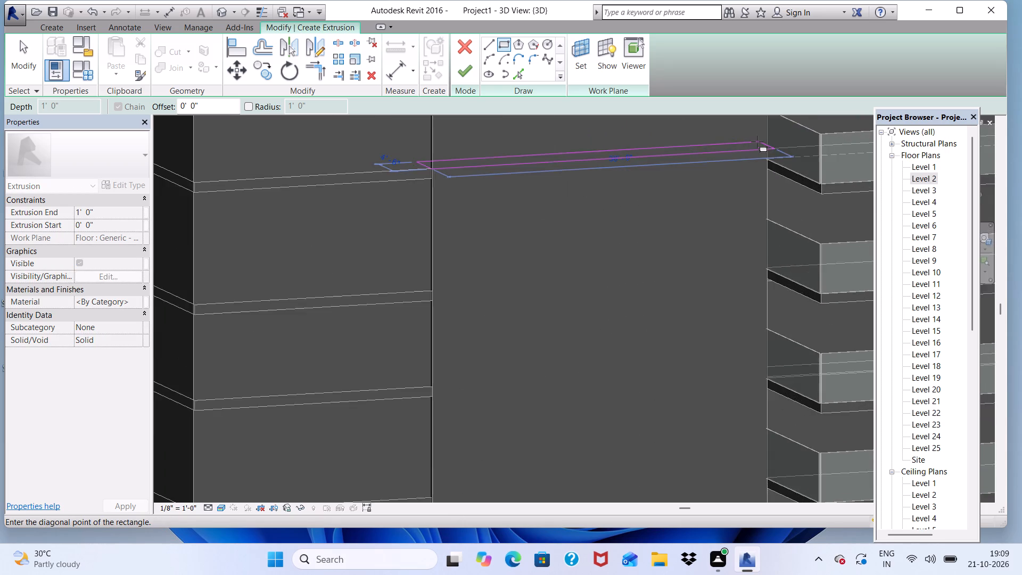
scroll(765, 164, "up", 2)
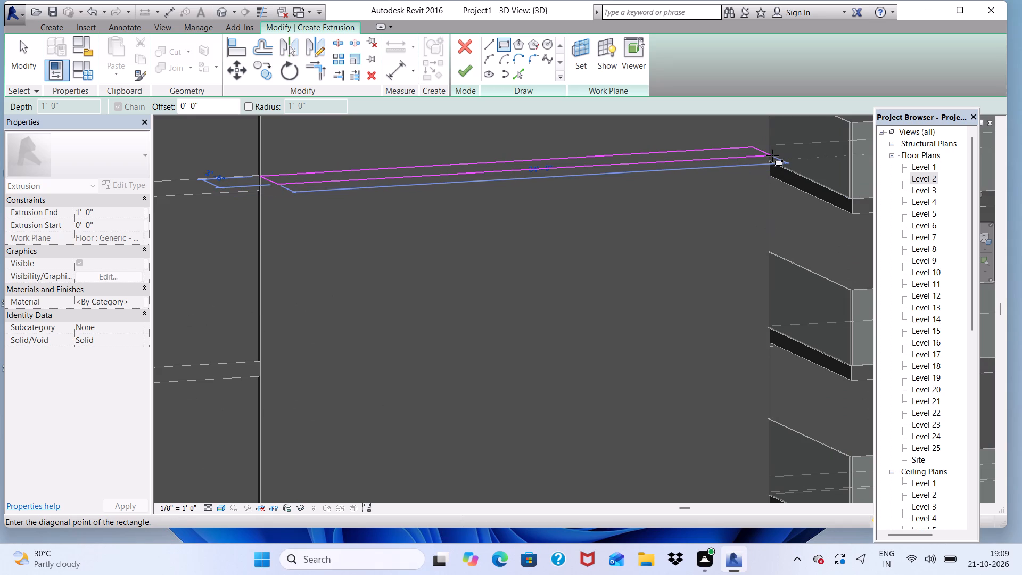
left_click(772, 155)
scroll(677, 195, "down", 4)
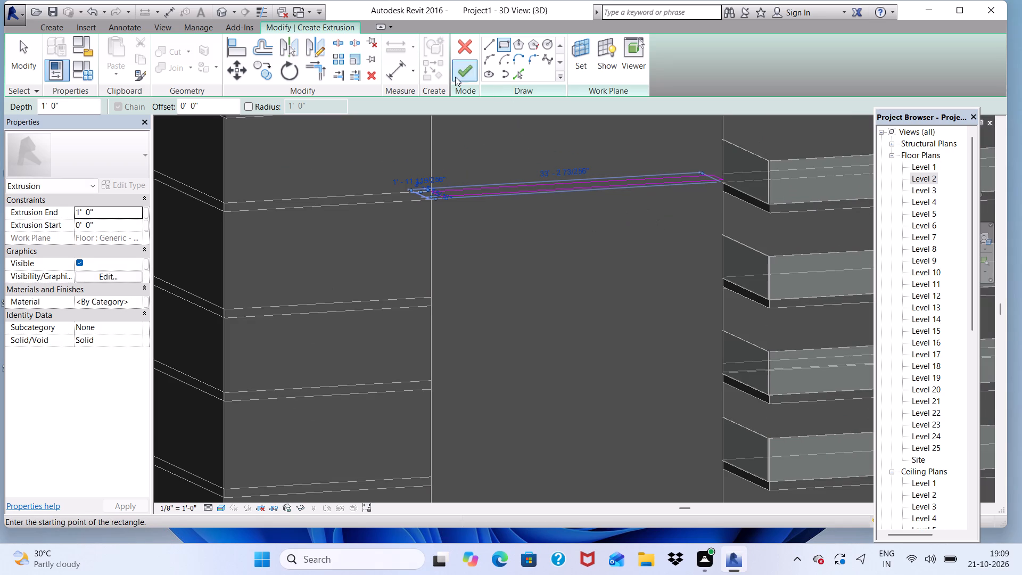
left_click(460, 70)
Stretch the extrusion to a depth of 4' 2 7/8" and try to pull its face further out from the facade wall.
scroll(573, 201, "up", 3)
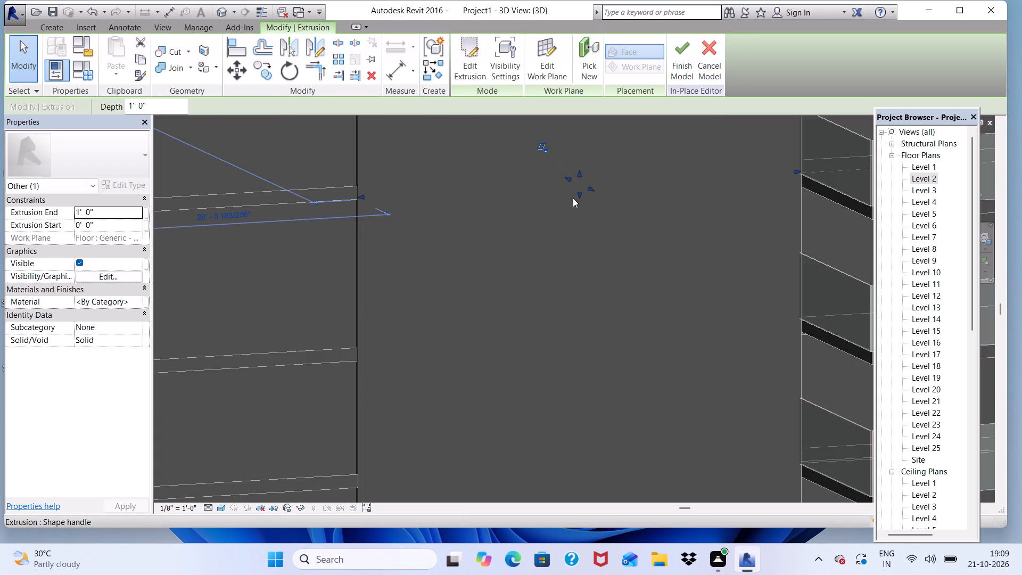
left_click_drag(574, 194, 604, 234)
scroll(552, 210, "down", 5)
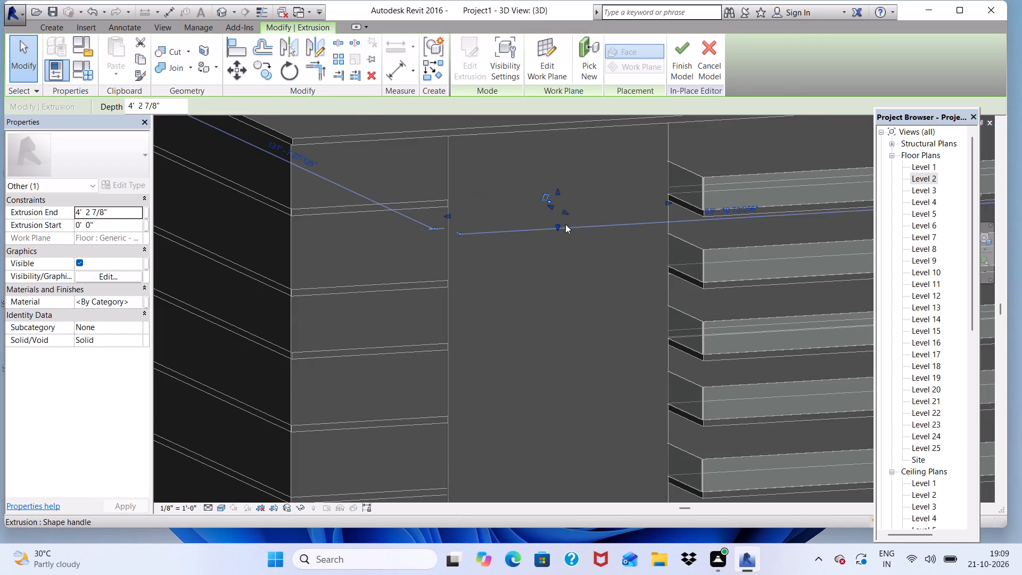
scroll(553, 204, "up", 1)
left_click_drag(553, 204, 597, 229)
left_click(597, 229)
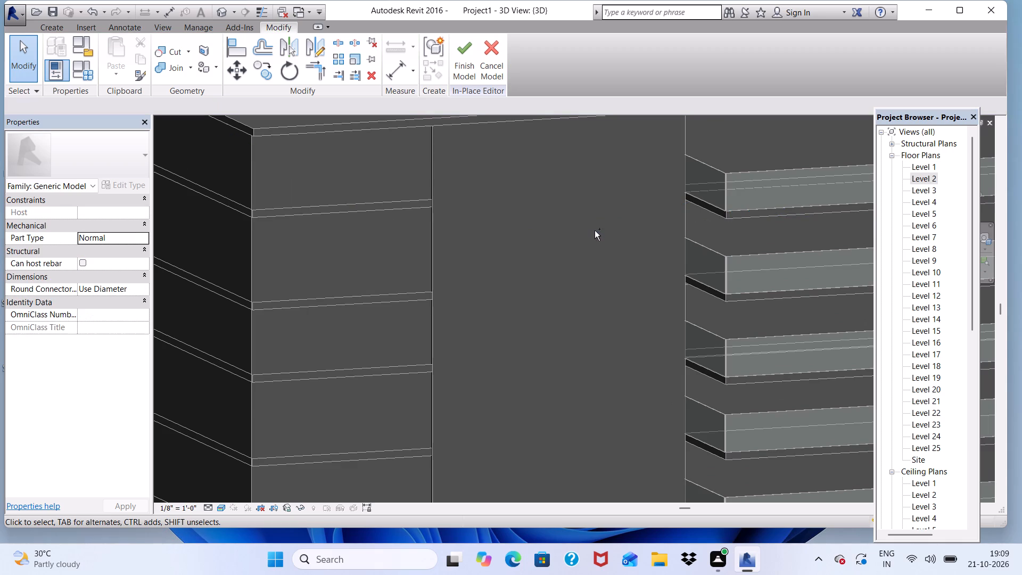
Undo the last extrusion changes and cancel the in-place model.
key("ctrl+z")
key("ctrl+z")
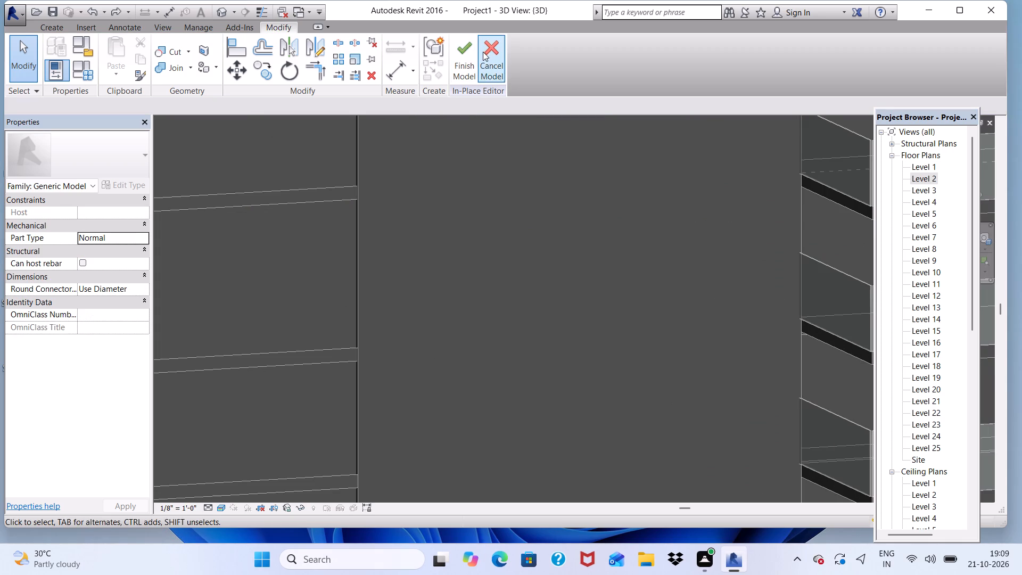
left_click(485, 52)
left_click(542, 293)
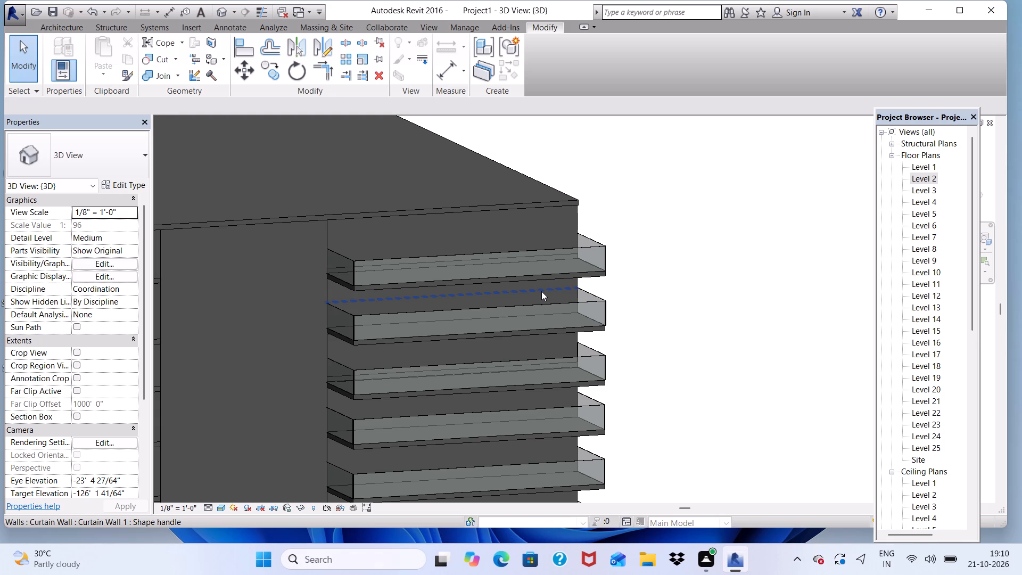
Create a new in-place model in the Generic Models category with the name Generic Models 1.
key("space")
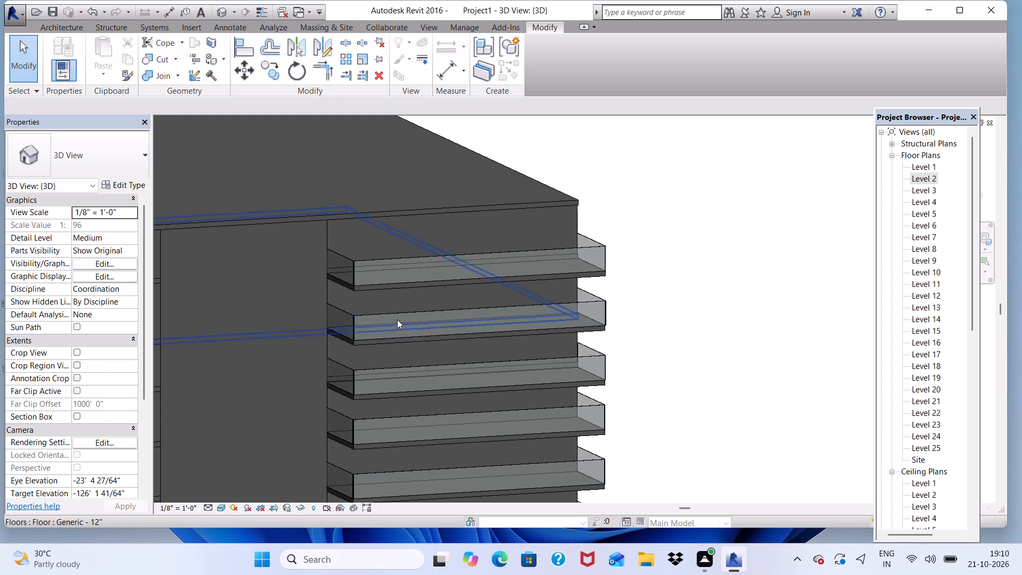
scroll(386, 172, "down", 5)
scroll(353, 433, "up", 4)
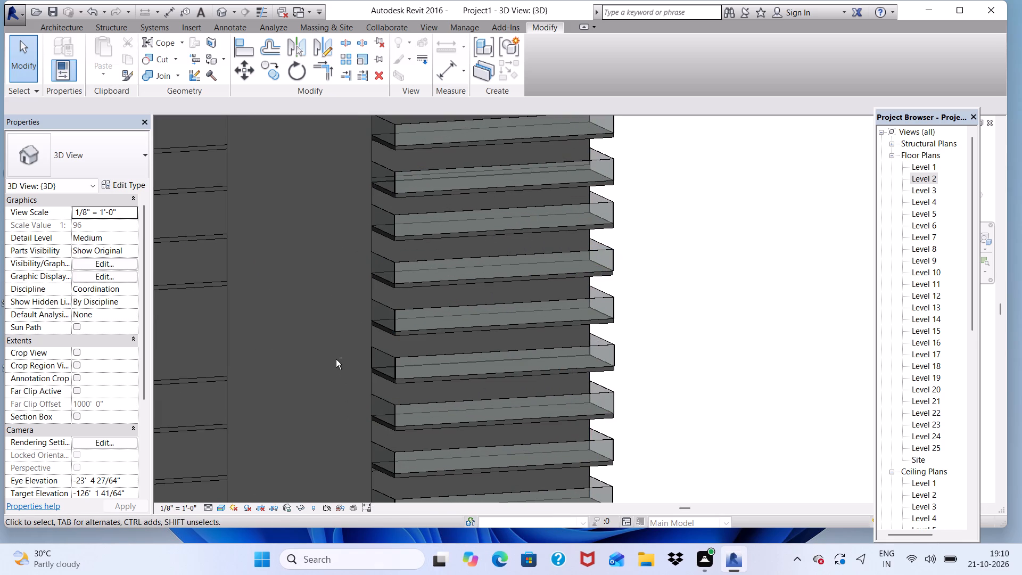
middle_click_drag(336, 359, 330, 380, "shift")
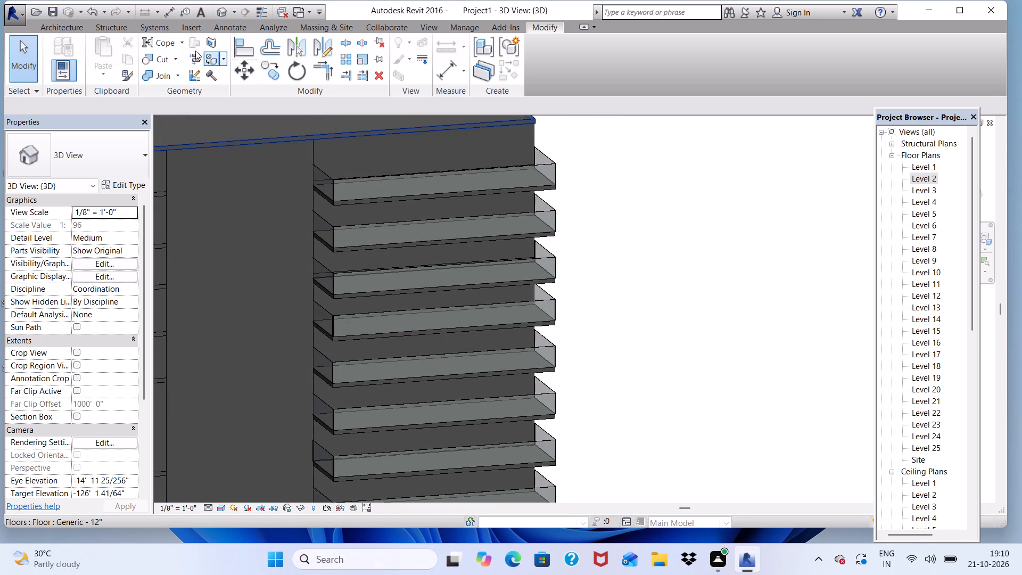
left_click(59, 27)
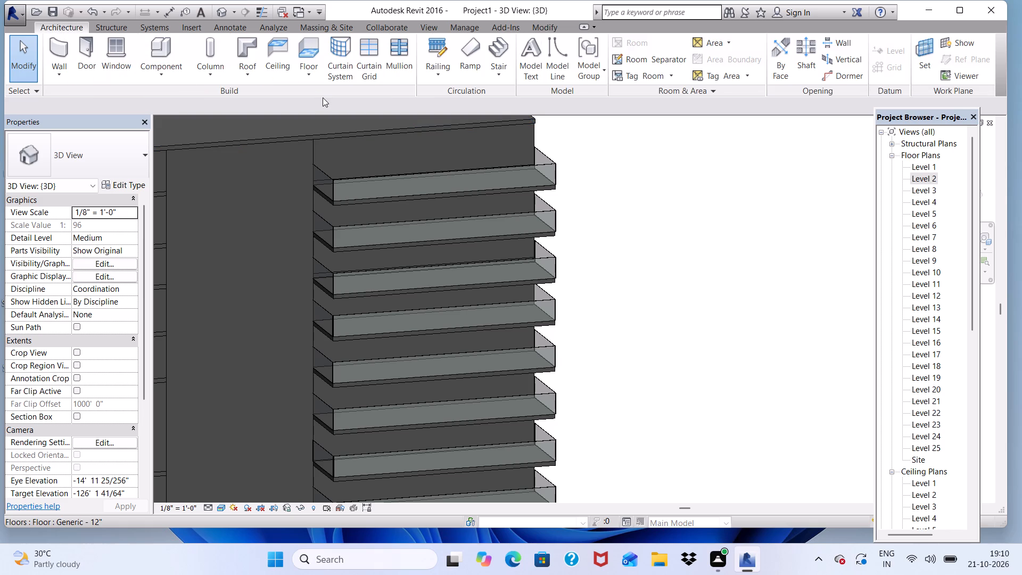
left_click(159, 79)
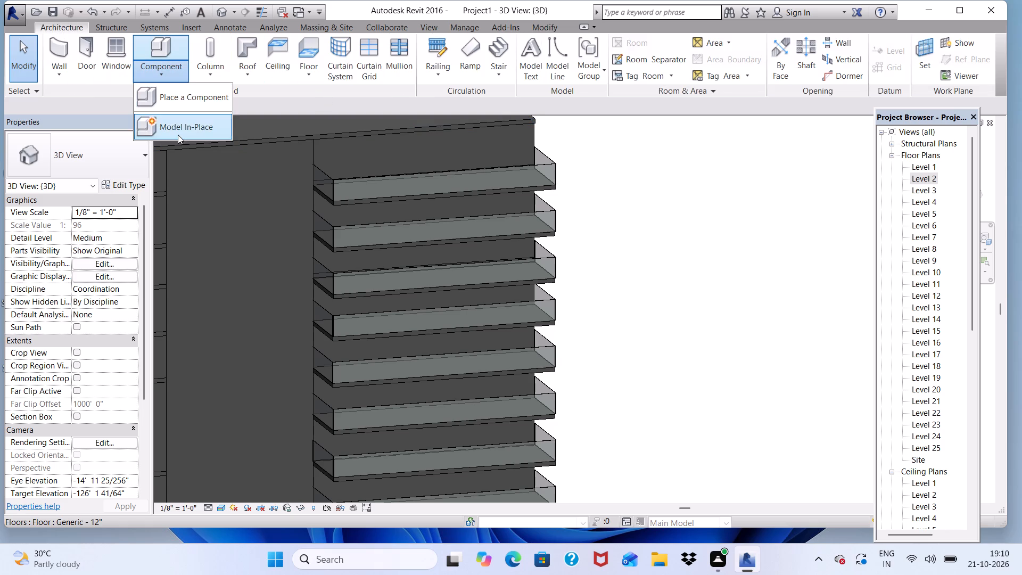
left_click(178, 135)
scroll(449, 193, "down", 5)
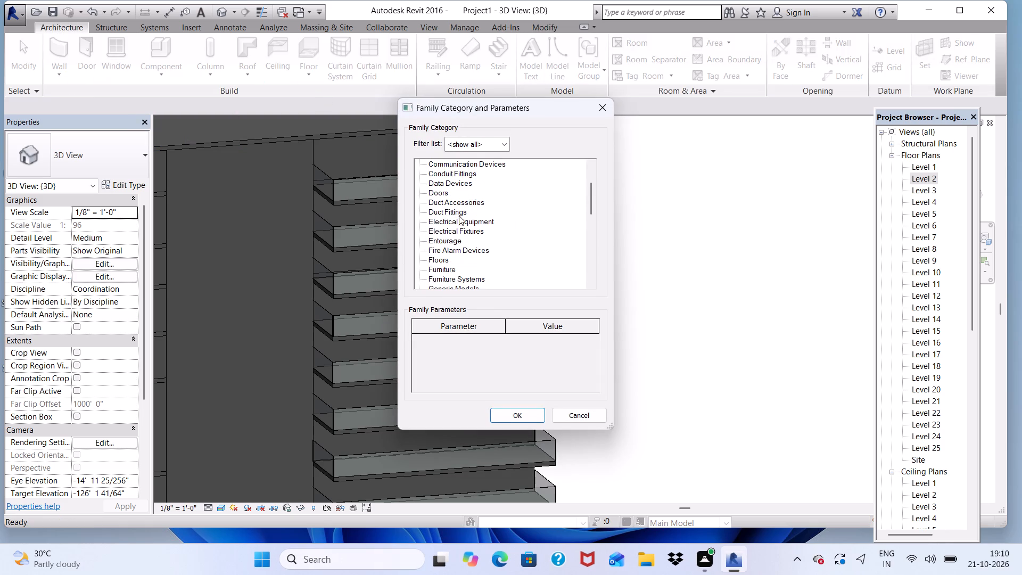
scroll(459, 254, "down", 1)
left_click(451, 282)
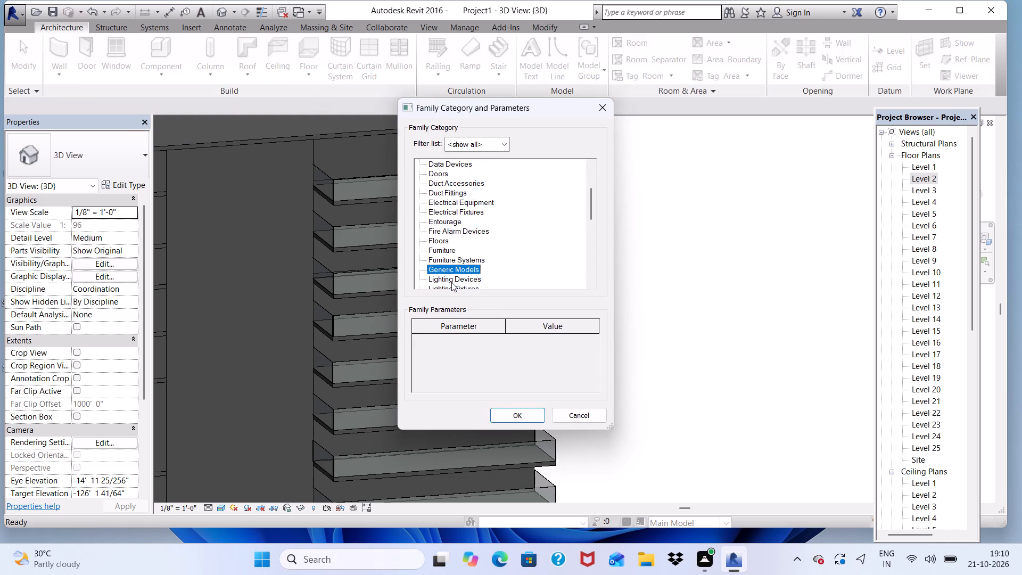
left_click(517, 417)
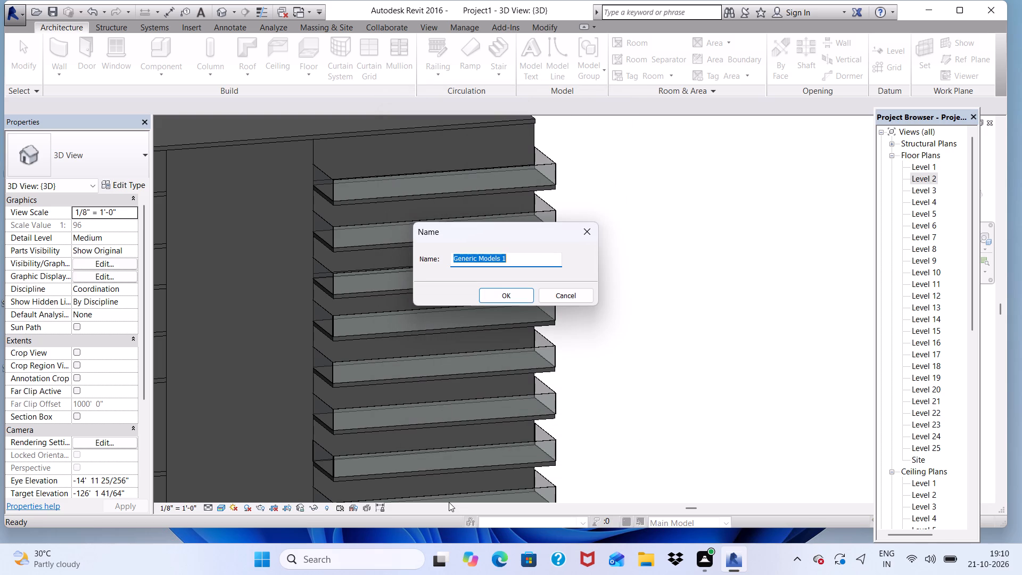
left_click(501, 292)
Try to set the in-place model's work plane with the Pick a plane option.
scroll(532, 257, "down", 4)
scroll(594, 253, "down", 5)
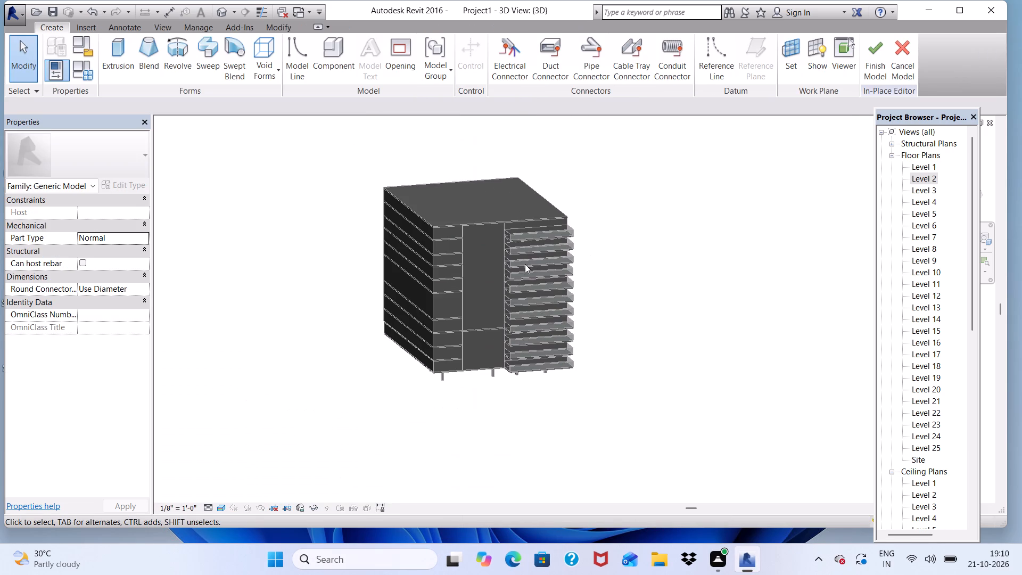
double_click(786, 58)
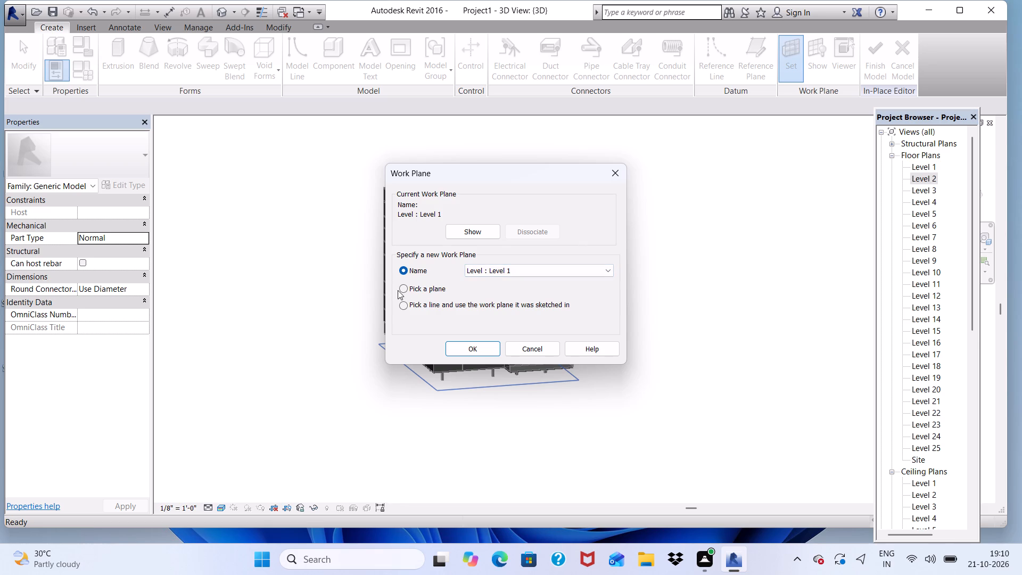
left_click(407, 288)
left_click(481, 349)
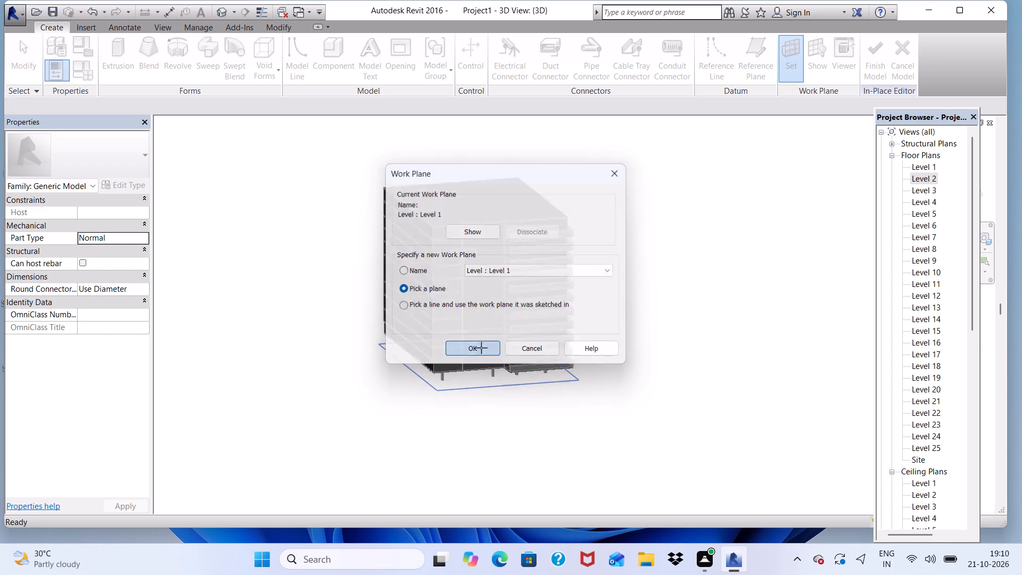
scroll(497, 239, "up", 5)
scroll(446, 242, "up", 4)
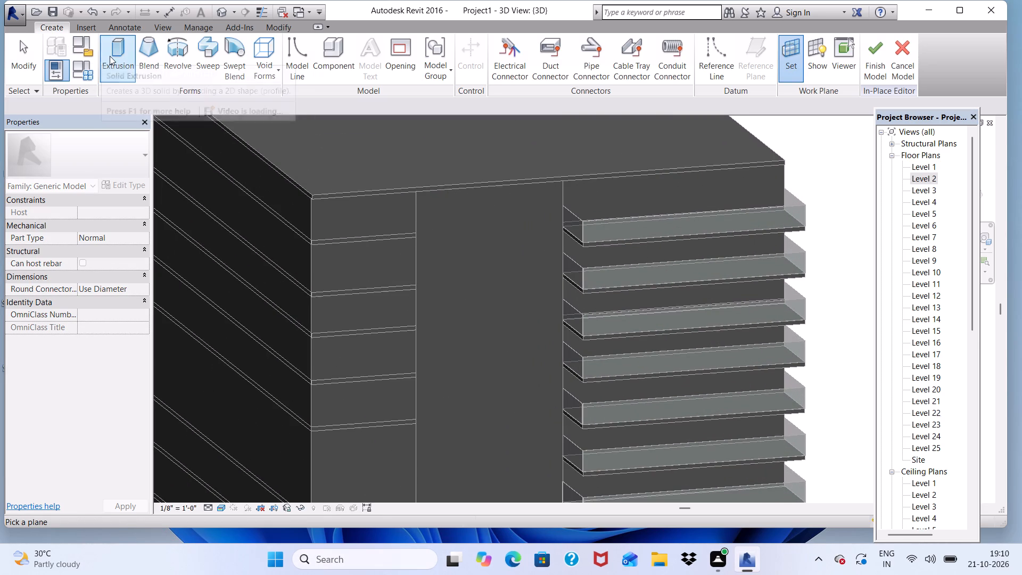
Start an Extrusion and try to sketch its rectangular profile from the floor edge beside the full-height facade wall.
left_click_drag(110, 56, 116, 64)
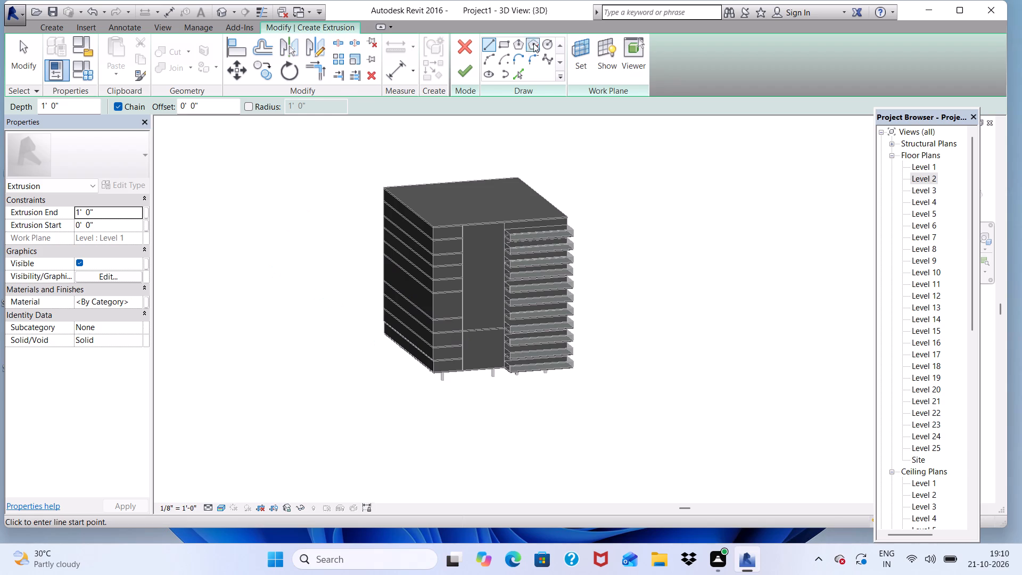
left_click(509, 49)
scroll(474, 204, "up", 9)
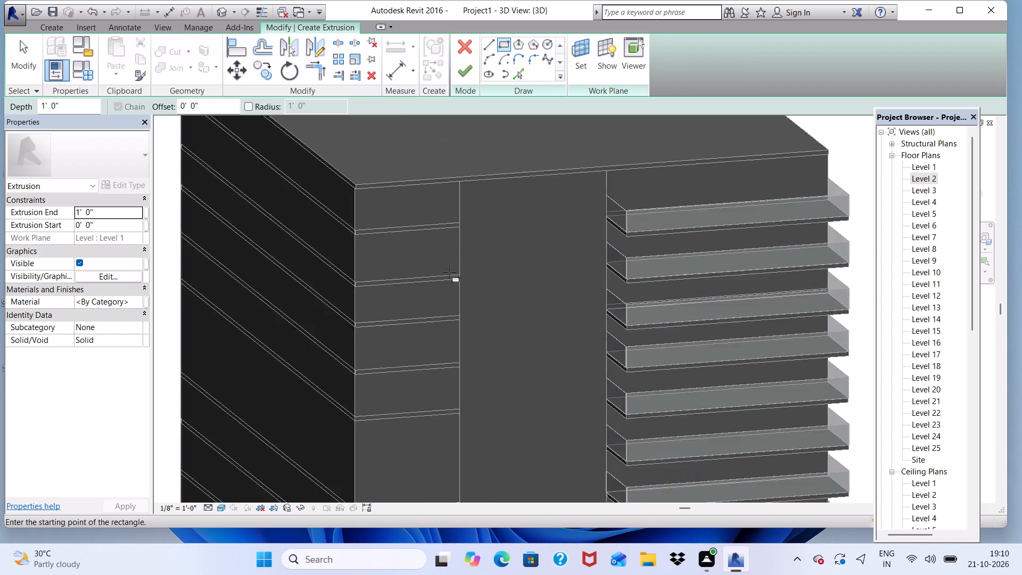
scroll(449, 272, "up", 4)
scroll(530, 183, "up", 4)
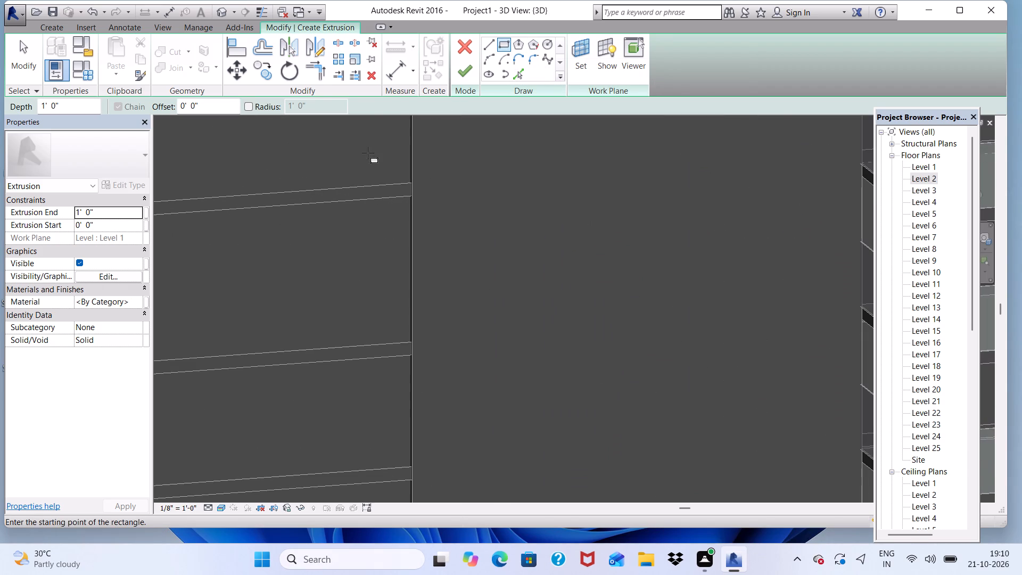
left_click(415, 183)
key("space")
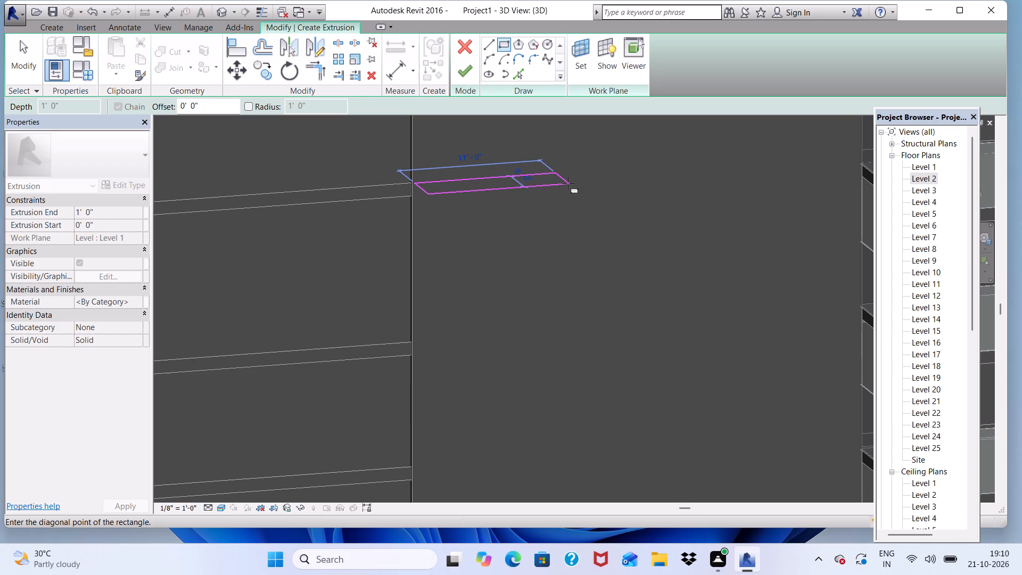
key("Escape")
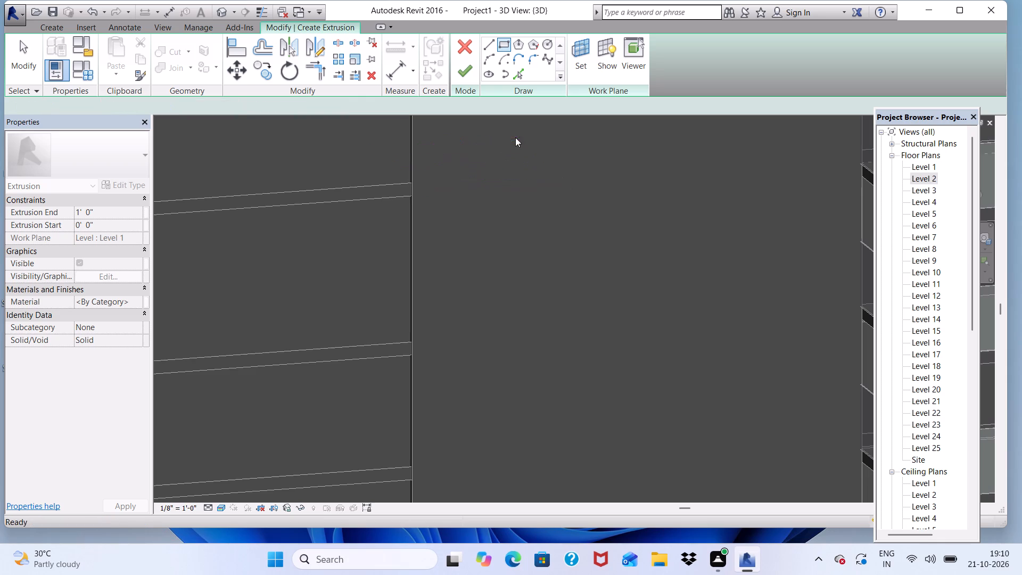
Set the extrusion's work plane with the Pick a plane option, using the Generic - 12" floor's upper face near the facade top.
left_click(43, 29)
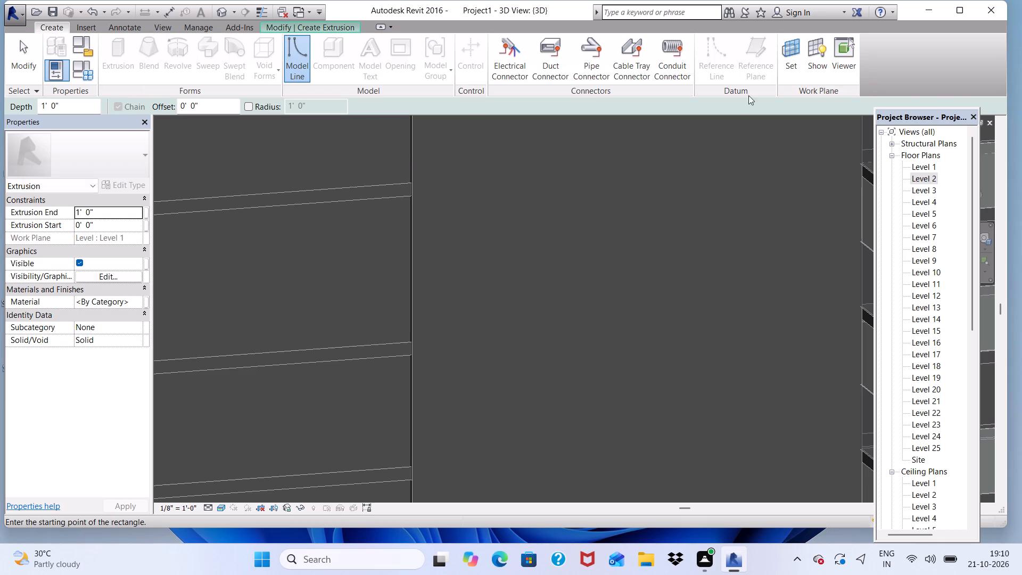
left_click(788, 63)
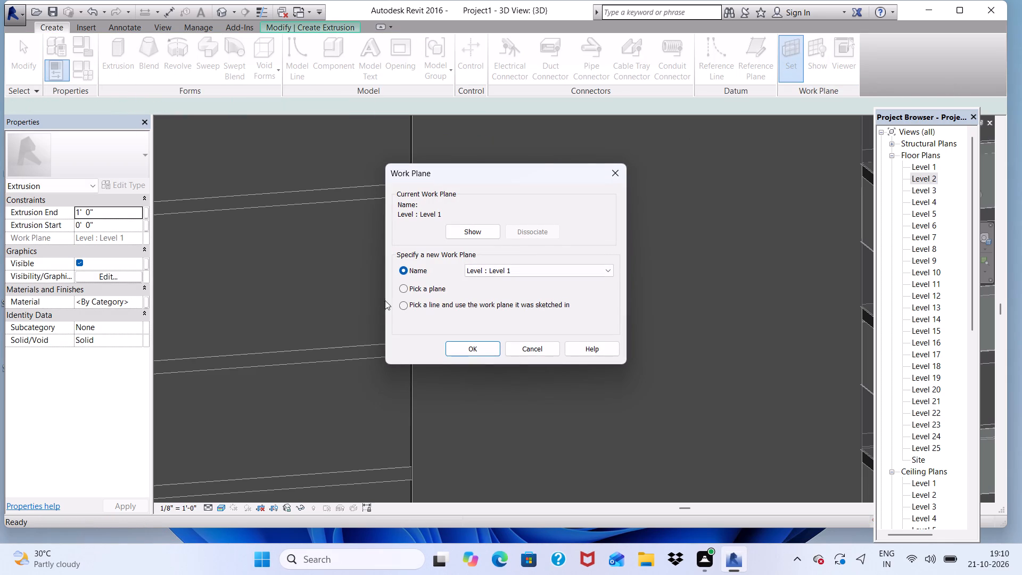
left_click(400, 291)
left_click(458, 347)
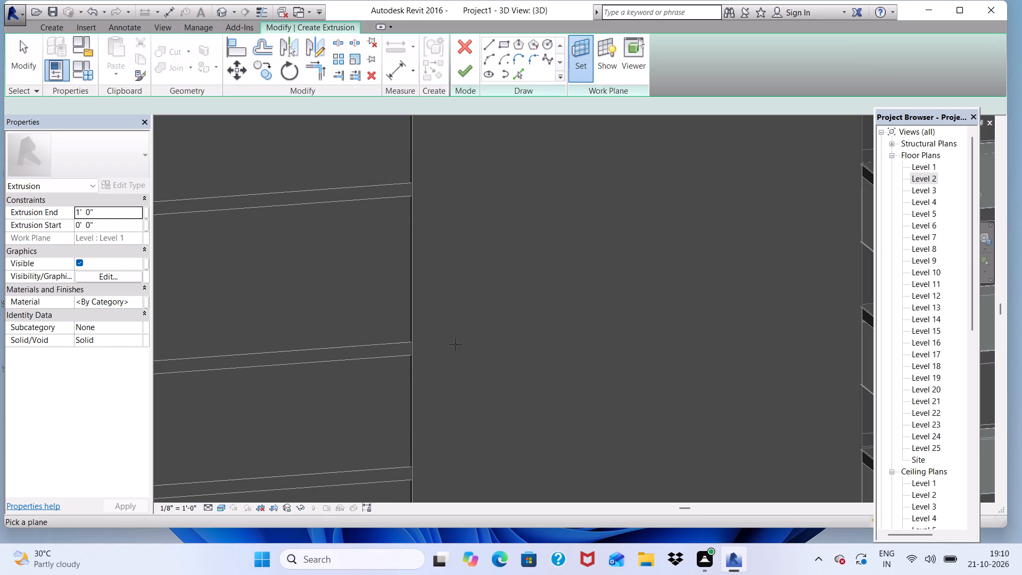
left_click(400, 184)
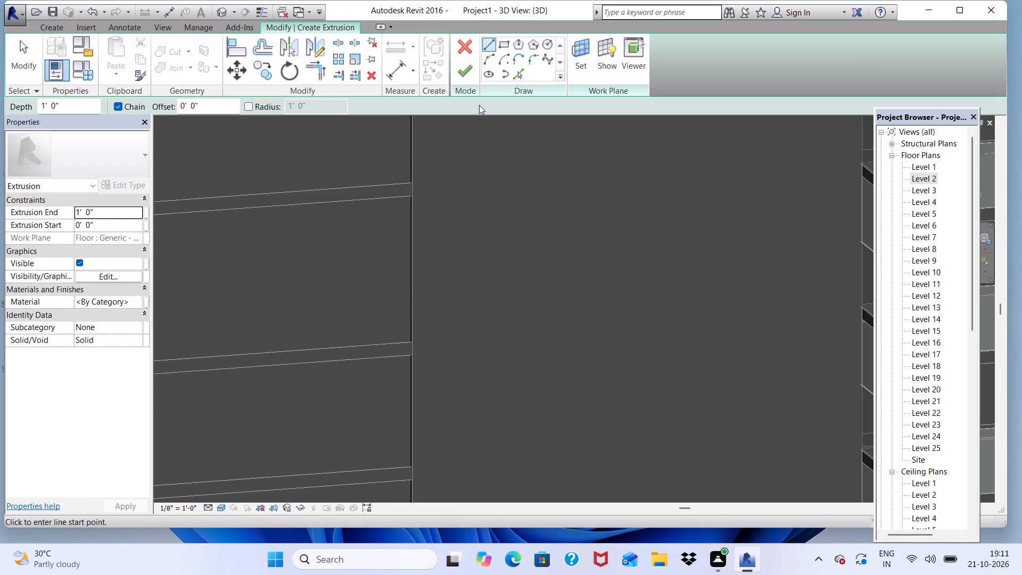
Sketch a rectangle across the facade wall's width up to the projecting slabs and extrude it with a depth of 1' 0".
left_click(497, 41)
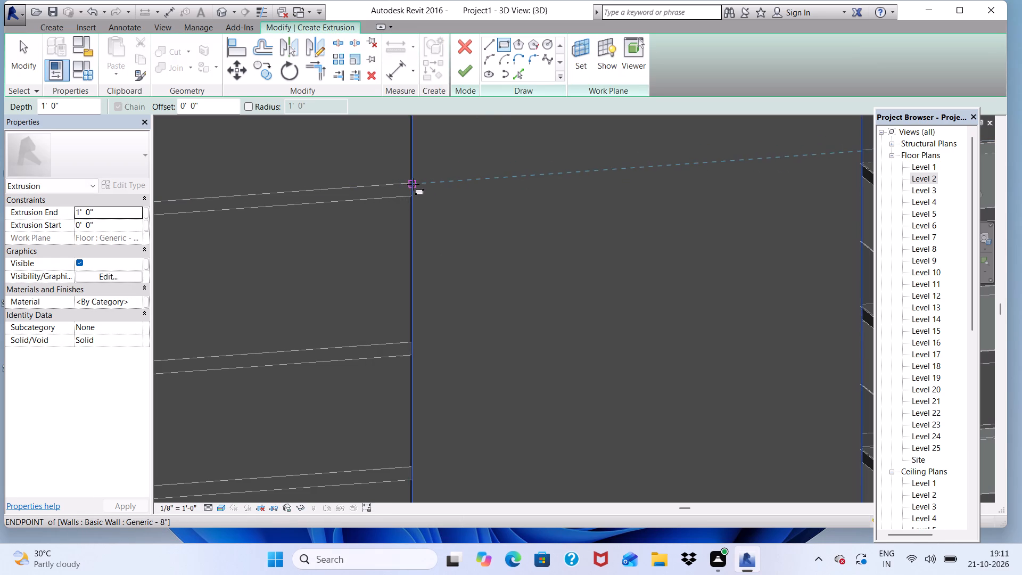
left_click(413, 183)
scroll(617, 185, "down", 9)
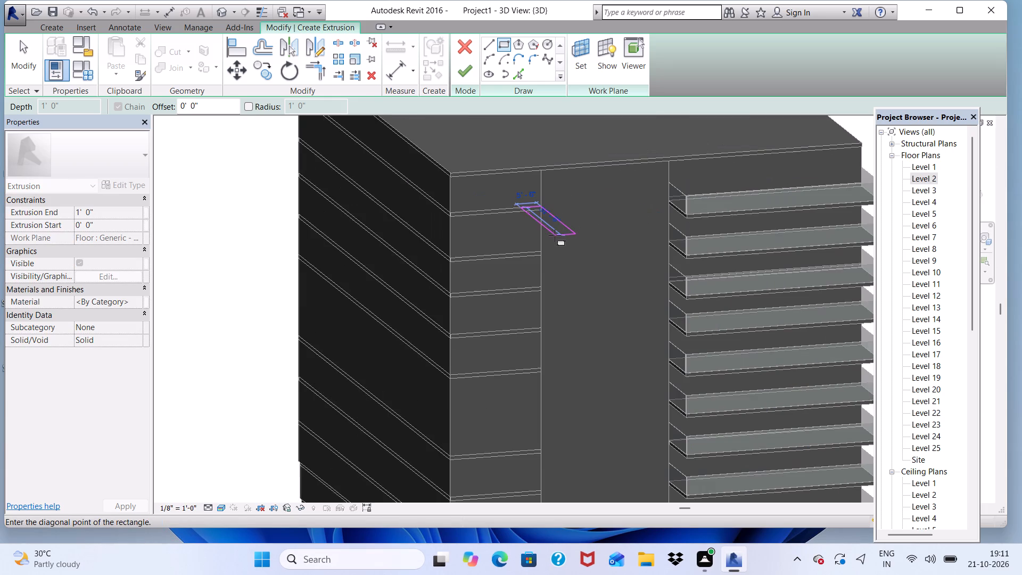
middle_click_drag(558, 235, 597, 204)
scroll(724, 169, "up", 5)
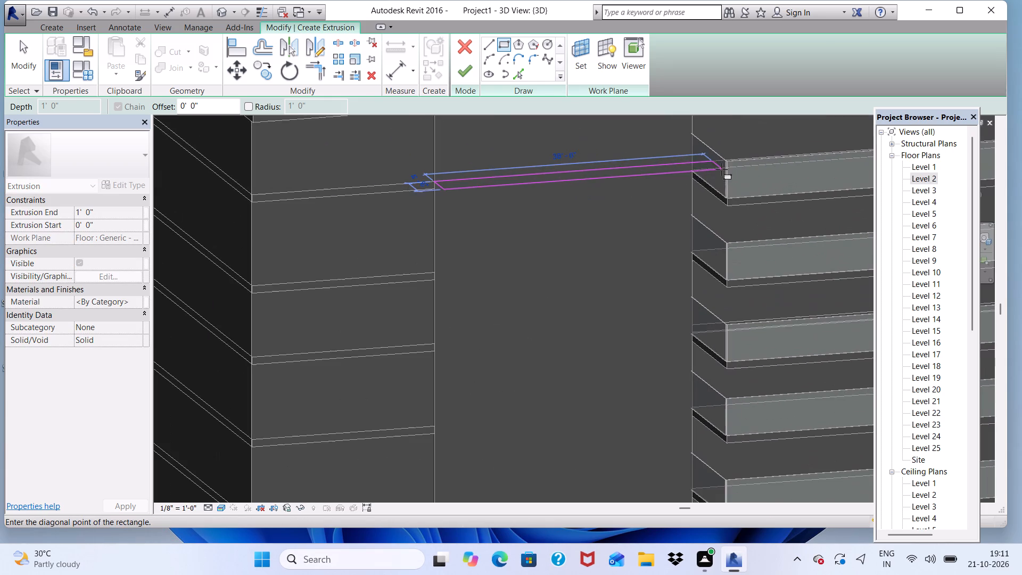
scroll(696, 177, "up", 2)
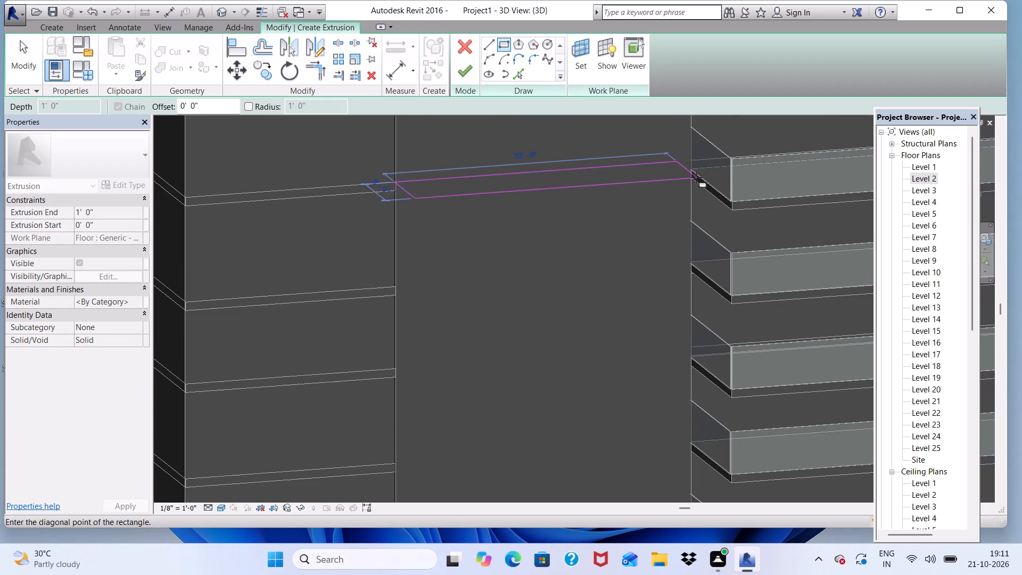
left_click(696, 180)
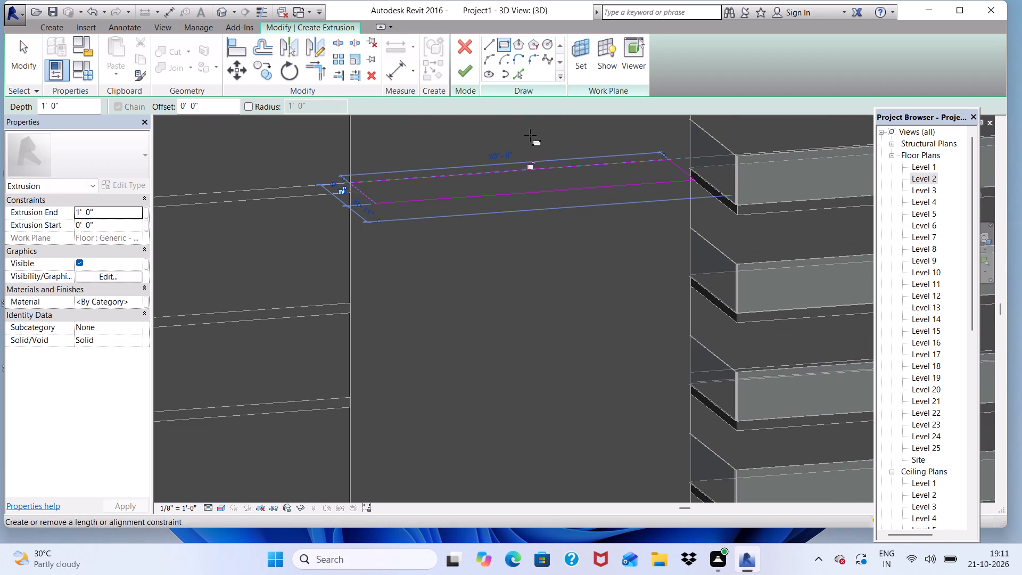
left_click(466, 68)
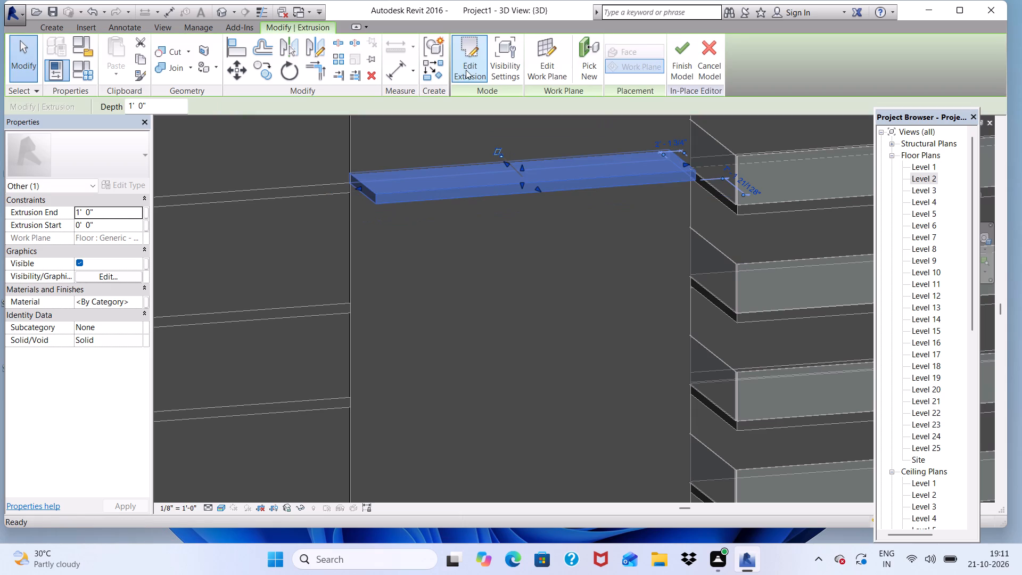
Finish the in-place model containing the slab extrusion.
left_click(522, 185)
left_click(680, 59)
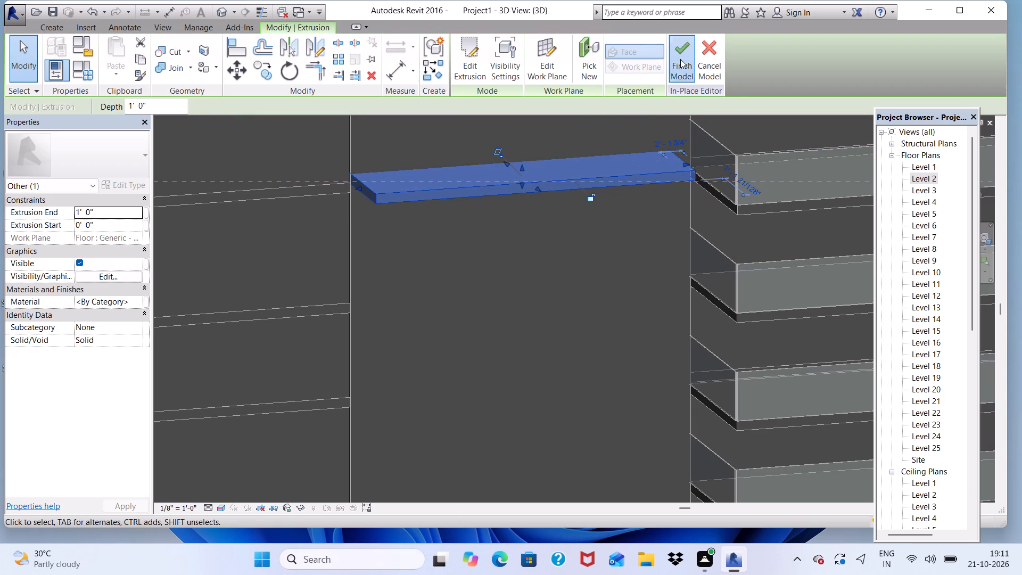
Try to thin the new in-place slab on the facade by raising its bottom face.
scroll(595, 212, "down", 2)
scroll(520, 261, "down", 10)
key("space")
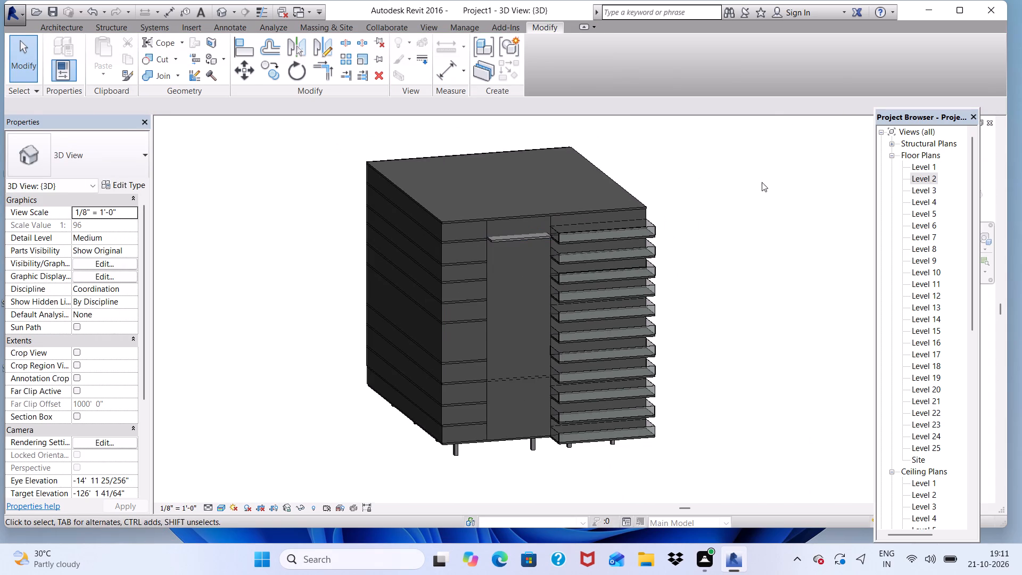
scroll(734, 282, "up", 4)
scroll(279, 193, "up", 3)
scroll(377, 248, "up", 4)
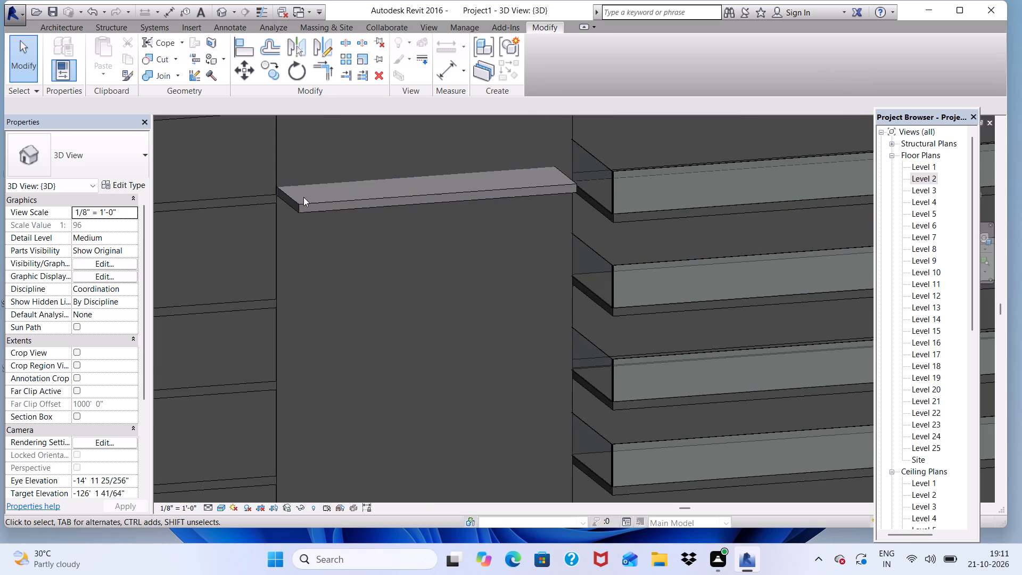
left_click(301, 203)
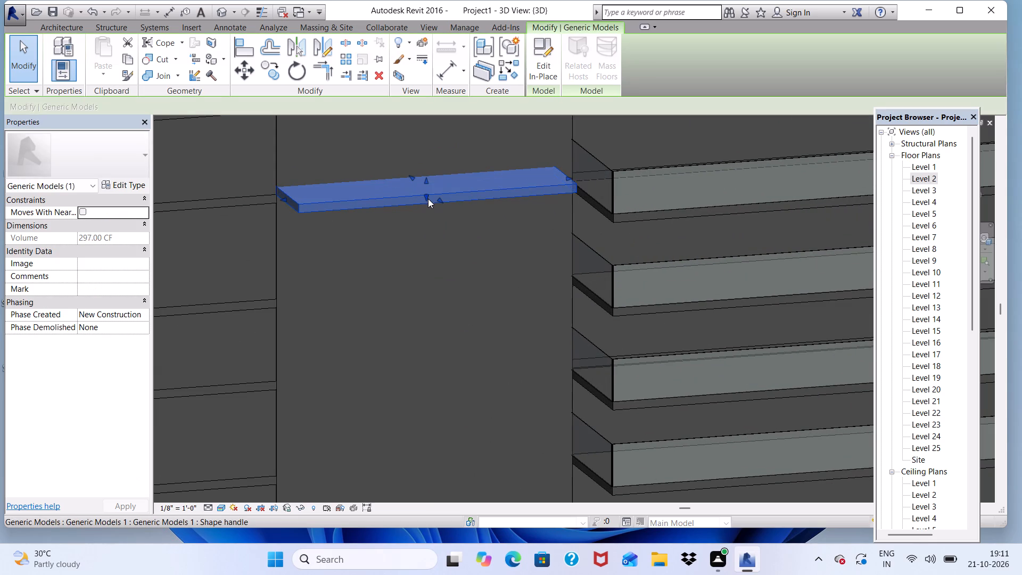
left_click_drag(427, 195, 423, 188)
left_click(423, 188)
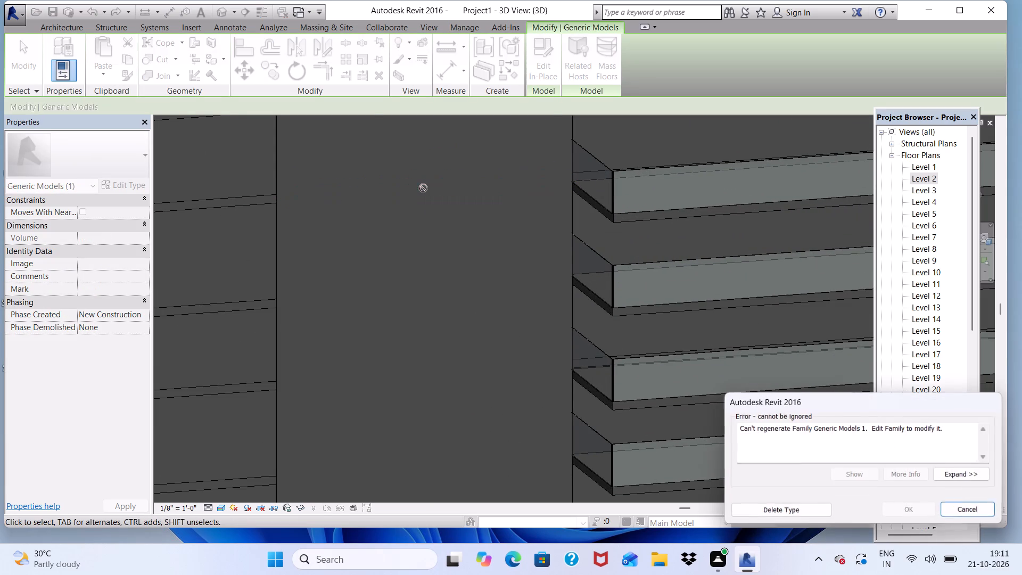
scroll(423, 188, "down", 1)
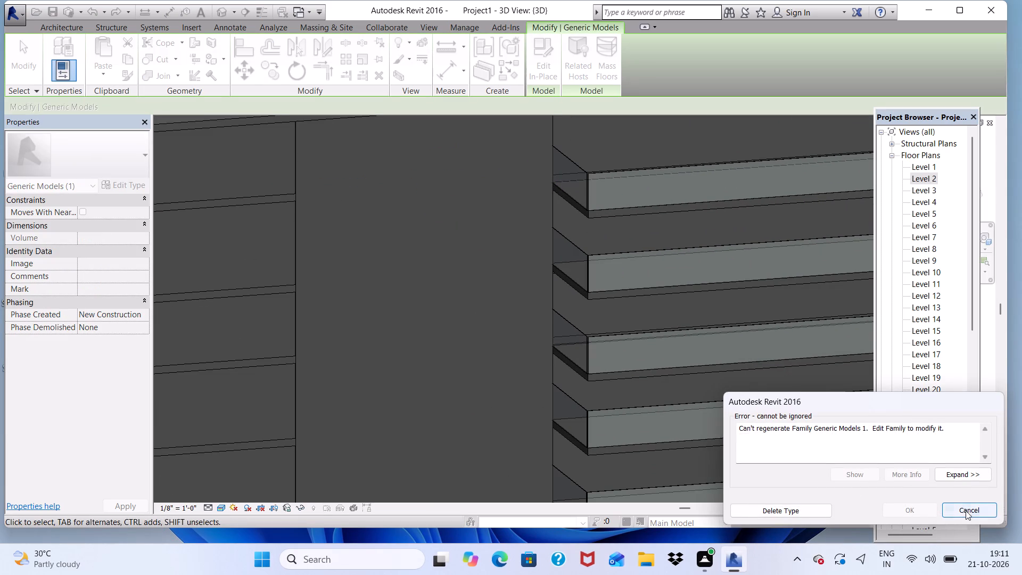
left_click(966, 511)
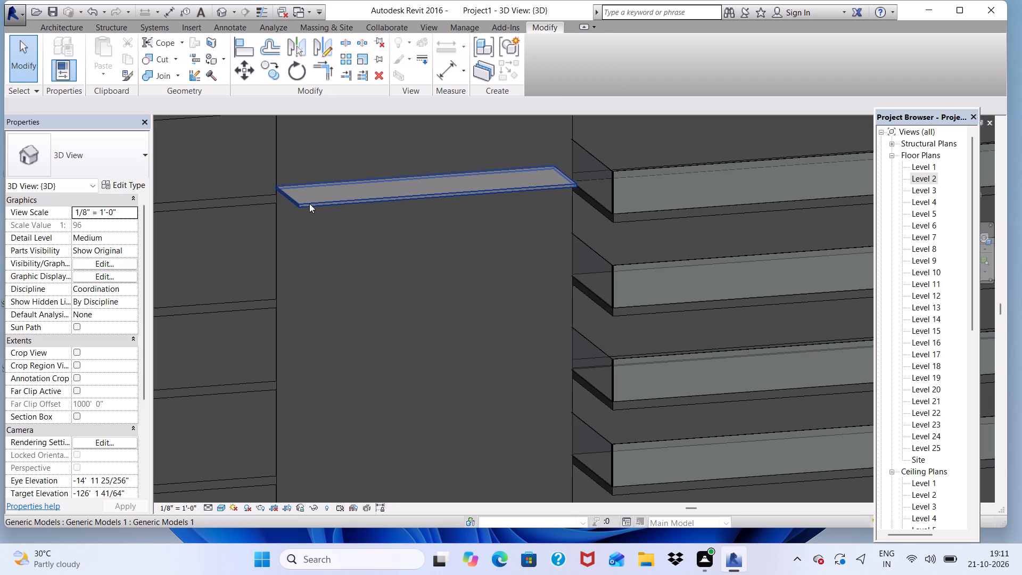
Select the in-place slab and stretch its bottom face downward from below to make it thicker.
left_click(309, 203)
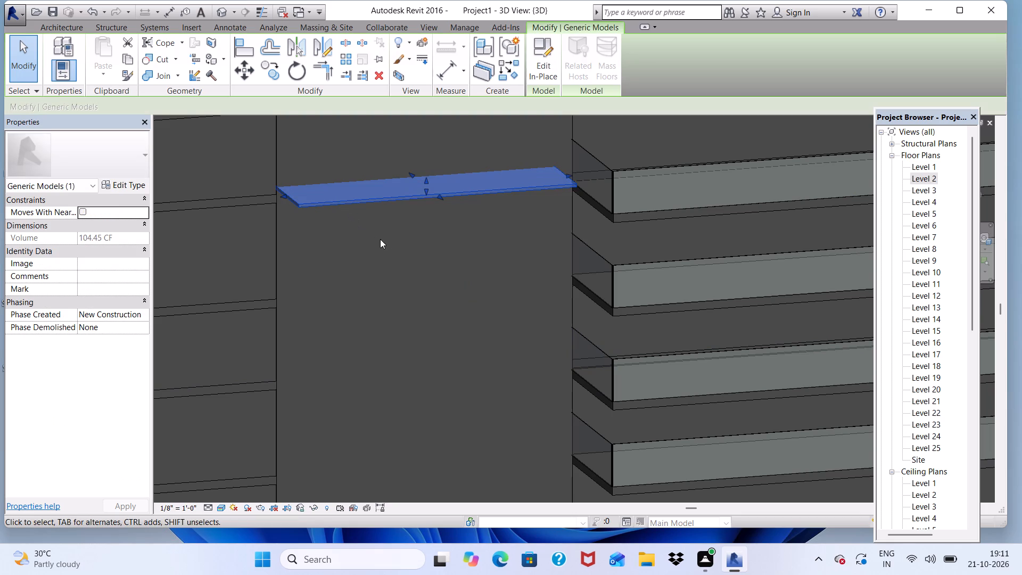
scroll(401, 255, "down", 1)
middle_click_drag(402, 256, 368, 66, "shift")
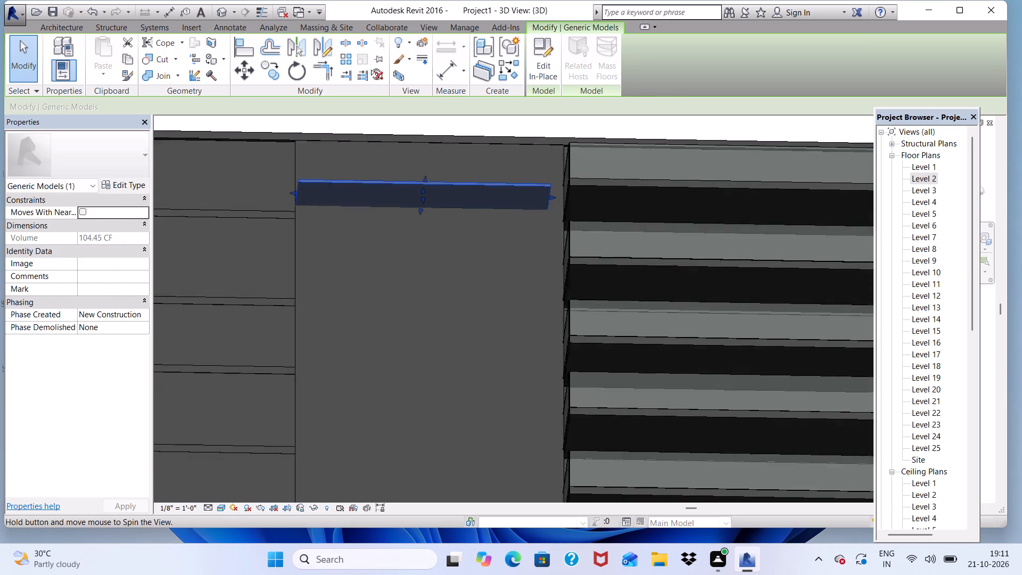
middle_click_drag(368, 66, 357, 0, "shift")
scroll(390, 240, "up", 2)
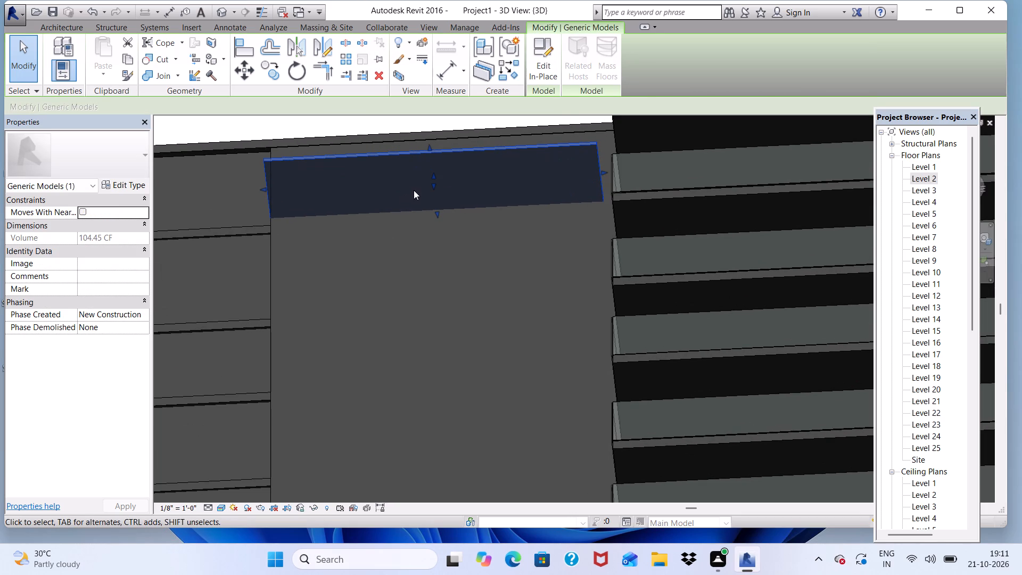
scroll(444, 202, "up", 3)
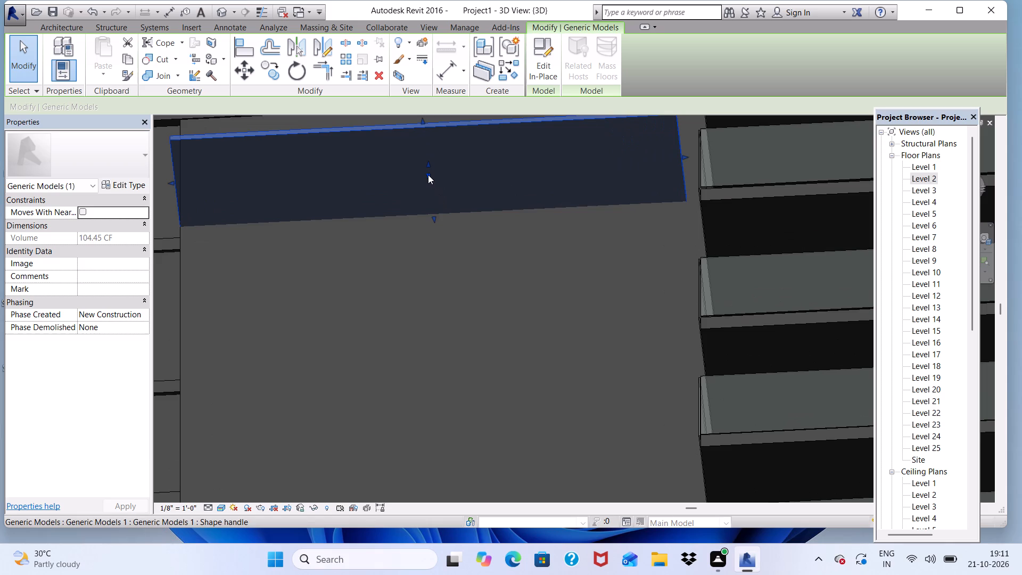
left_click_drag(428, 175, 436, 201)
left_click(436, 201)
scroll(430, 166, "down", 4)
scroll(429, 209, "down", 3)
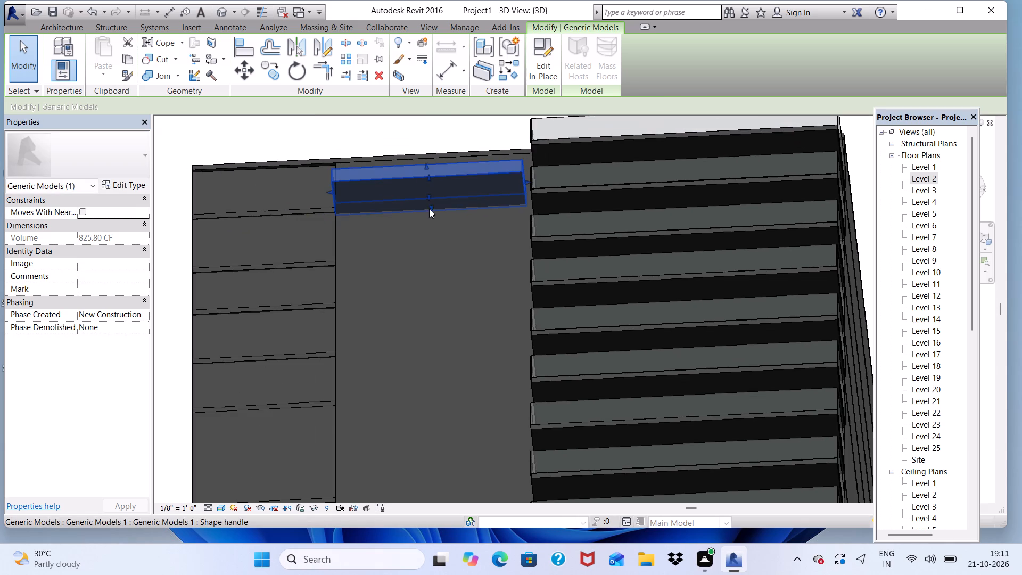
Lower the in-place slab's top face toward the edge of the adjacent floor to reduce its thickness.
middle_click_drag(429, 209, 438, 441, "shift")
scroll(430, 333, "up", 5)
scroll(414, 142, "down", 5)
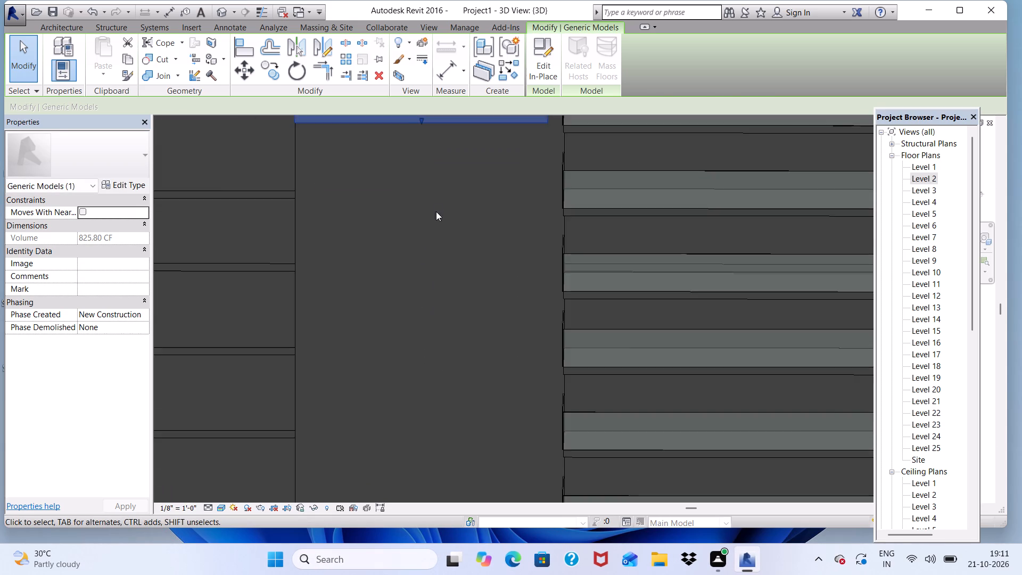
scroll(436, 211, "down", 2)
scroll(423, 119, "up", 8)
left_click_drag(437, 192, 440, 196)
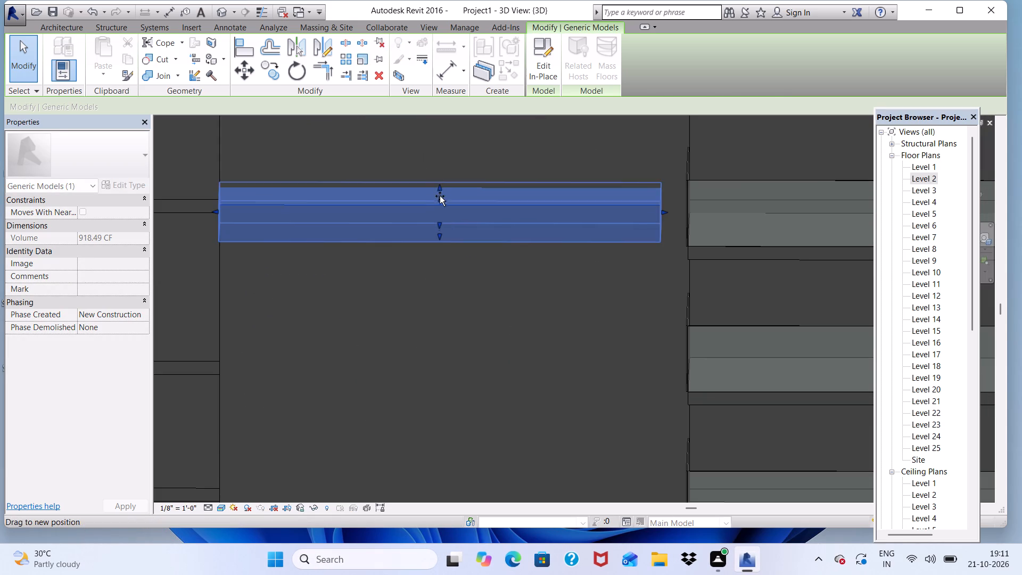
left_click_drag(440, 196, 443, 206)
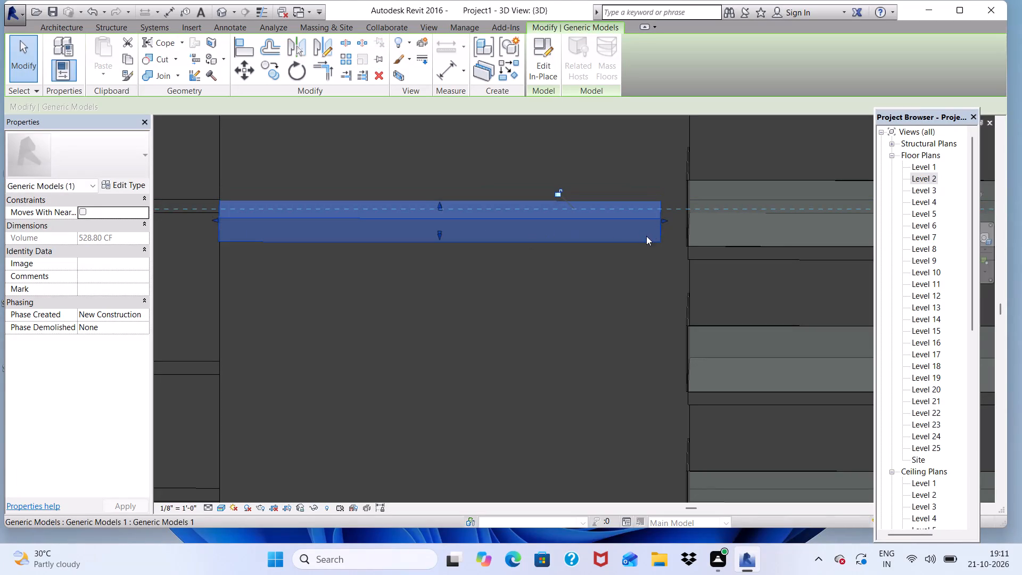
Stretch the in-place slab's end face sideways to meet the edge of the neighbouring projecting slabs, and deselect it.
scroll(667, 217, "up", 5)
left_click_drag(657, 225, 689, 222)
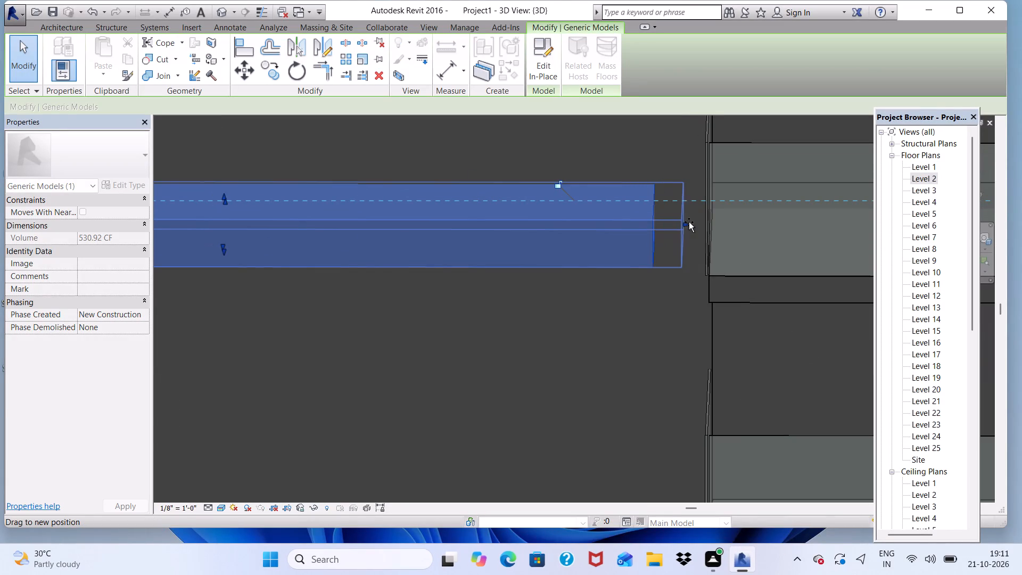
left_click_drag(689, 222, 704, 221)
scroll(658, 210, "down", 16)
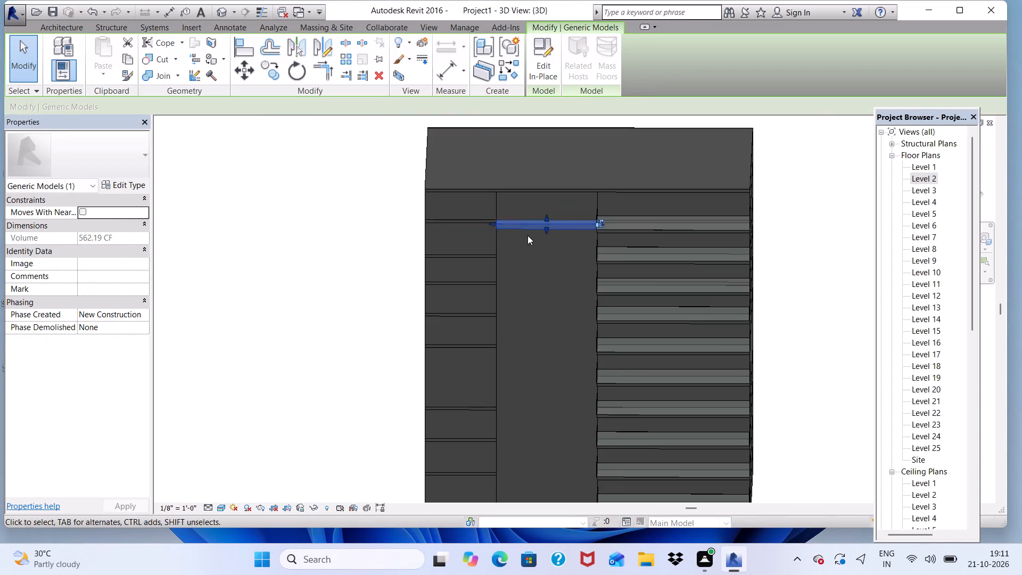
left_click(365, 248)
Select the in-place slab on the facade wall and pull its front face inward to about halve its projection.
scroll(600, 241, "up", 9)
scroll(542, 213, "up", 2)
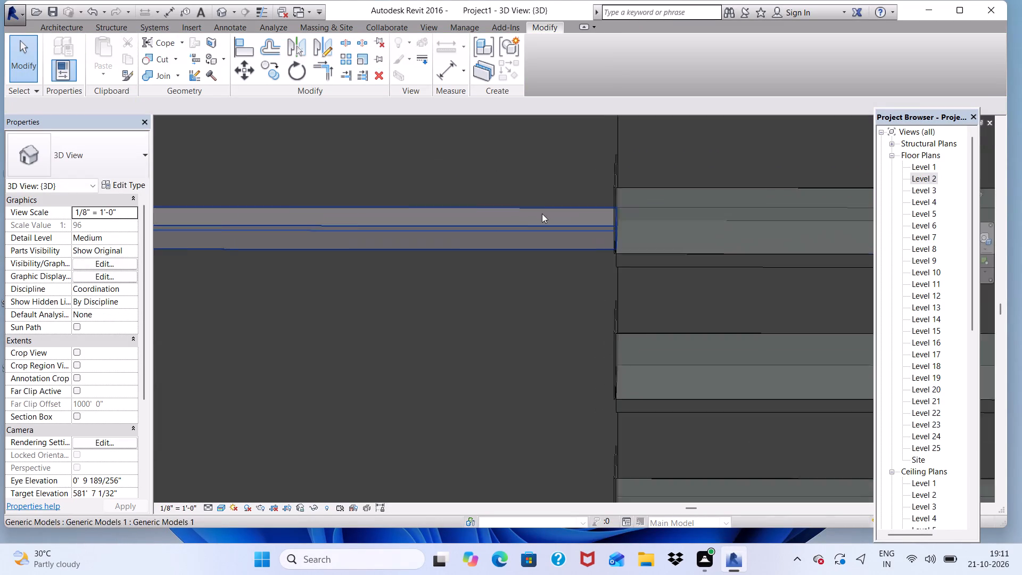
scroll(542, 213, "up", 3)
scroll(536, 212, "down", 9)
middle_click_drag(533, 215, 516, 135)
scroll(487, 203, "down", 2)
middle_click_drag(461, 263, 546, 360, "shift")
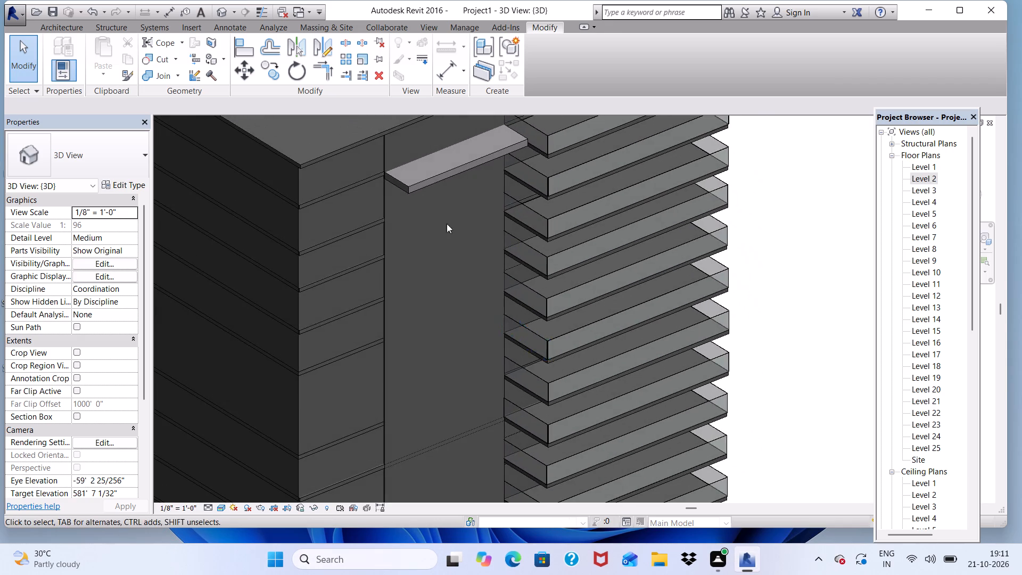
scroll(446, 208, "up", 4)
left_click(386, 168)
scroll(345, 184, "down", 5)
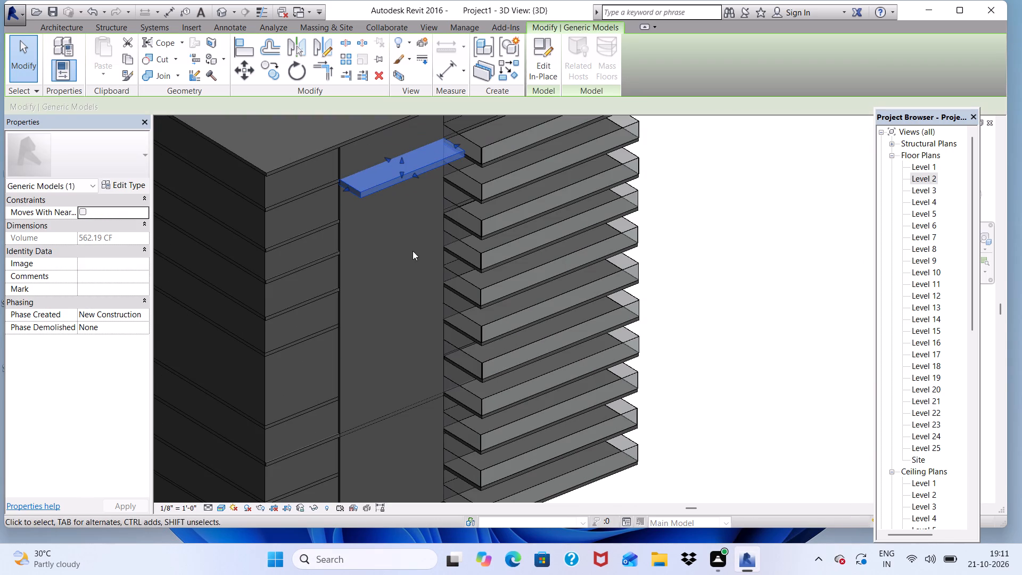
scroll(438, 167, "up", 4)
left_click_drag(410, 173, 386, 166)
scroll(378, 160, "down", 4)
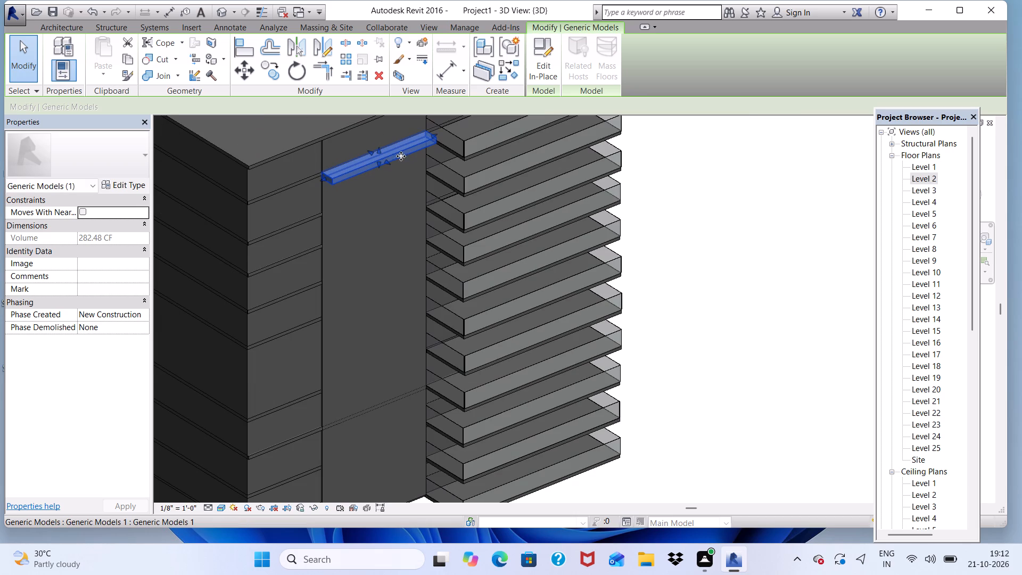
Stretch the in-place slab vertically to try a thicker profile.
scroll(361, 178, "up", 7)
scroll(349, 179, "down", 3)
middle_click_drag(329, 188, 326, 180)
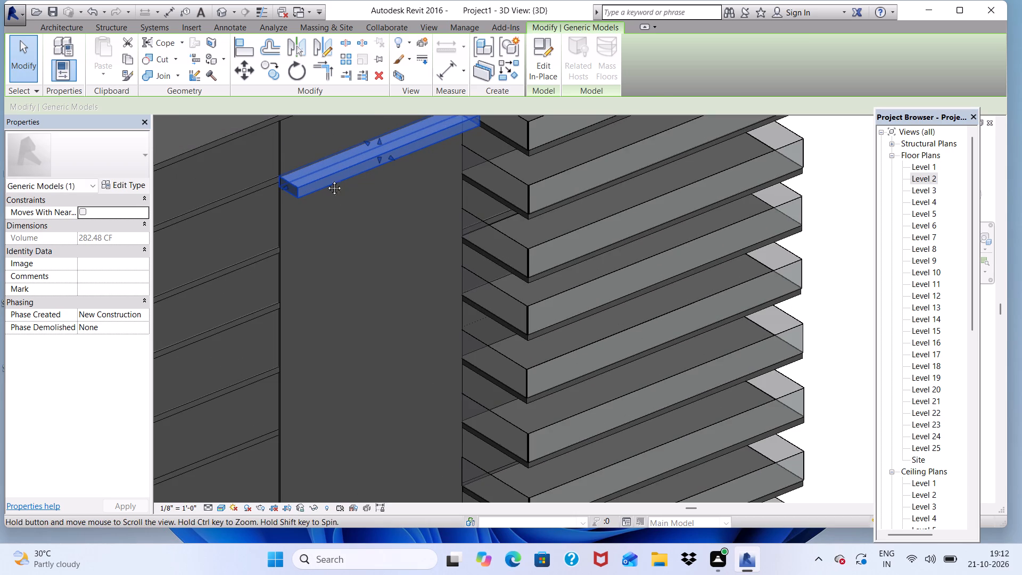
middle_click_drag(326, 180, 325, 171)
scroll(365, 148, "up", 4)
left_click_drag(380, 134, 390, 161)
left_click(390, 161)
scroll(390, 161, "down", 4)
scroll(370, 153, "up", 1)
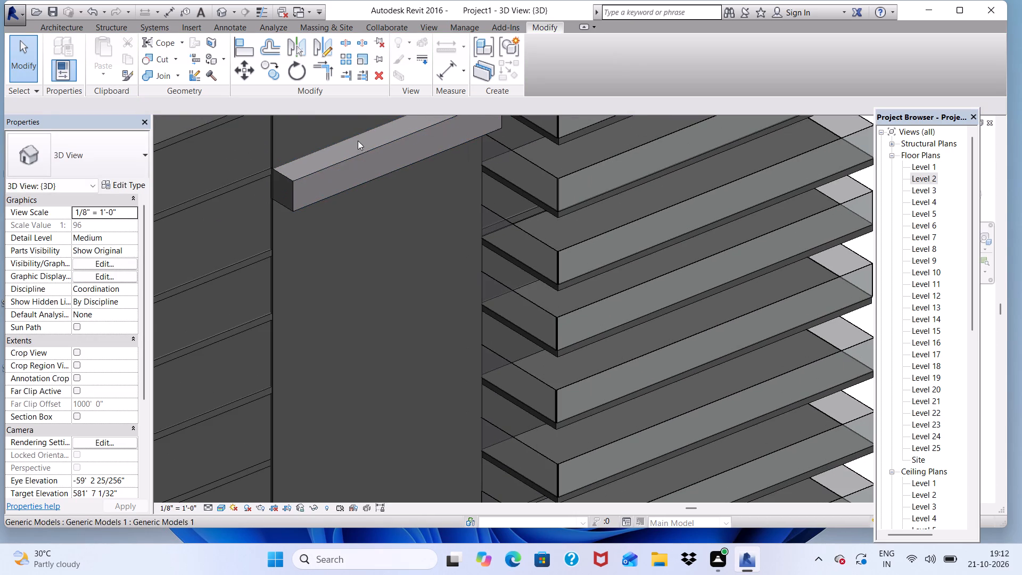
Select the in-place slab and lower its top face to reduce its thickness.
left_click(361, 149)
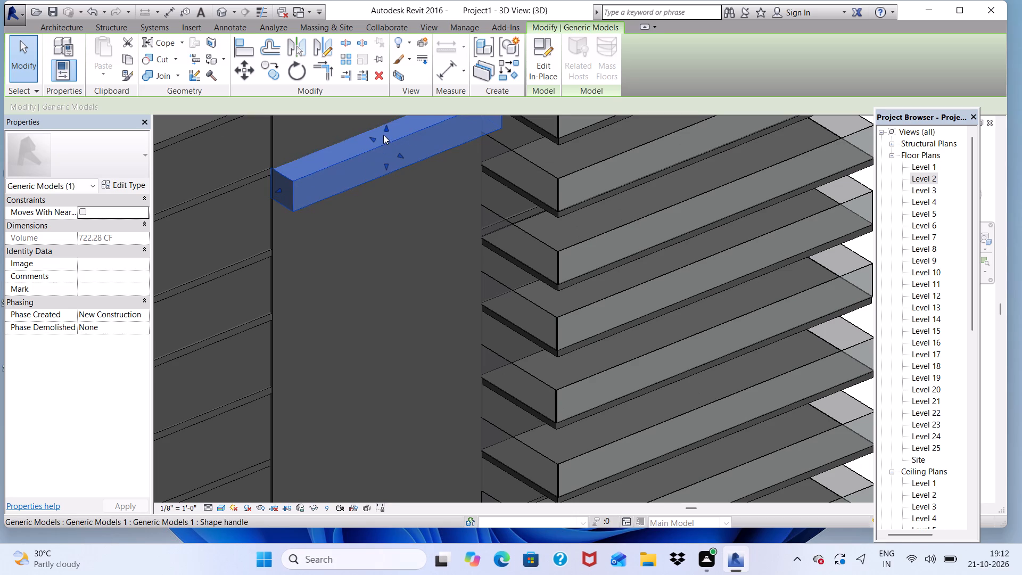
left_click_drag(385, 129, 396, 146)
scroll(404, 174, "down", 1)
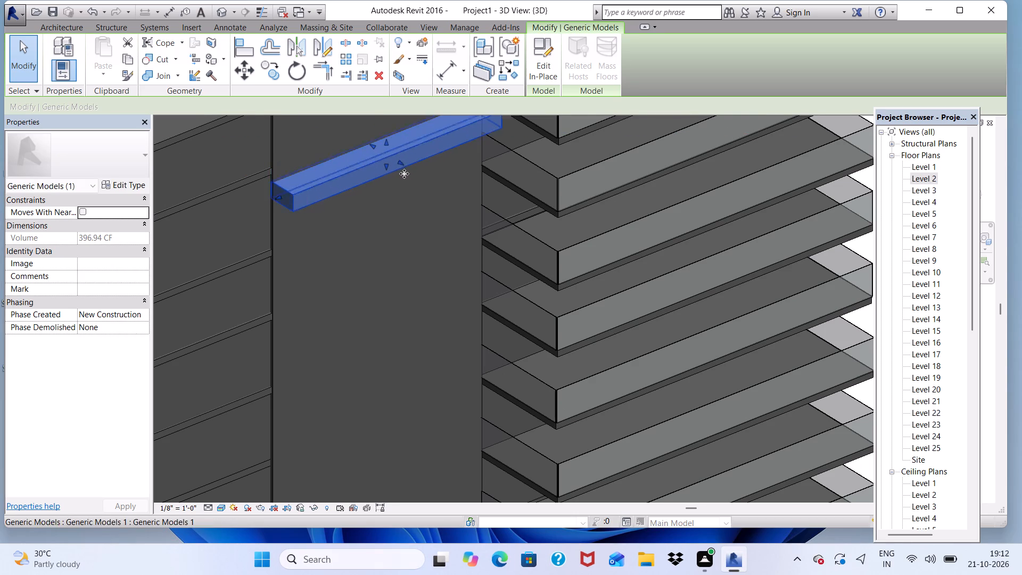
From below, raise the in-place slab's bottom face to make the slab thinner.
middle_click_drag(407, 179, 407, 185)
middle_click_drag(407, 184, 401, 164, "shift")
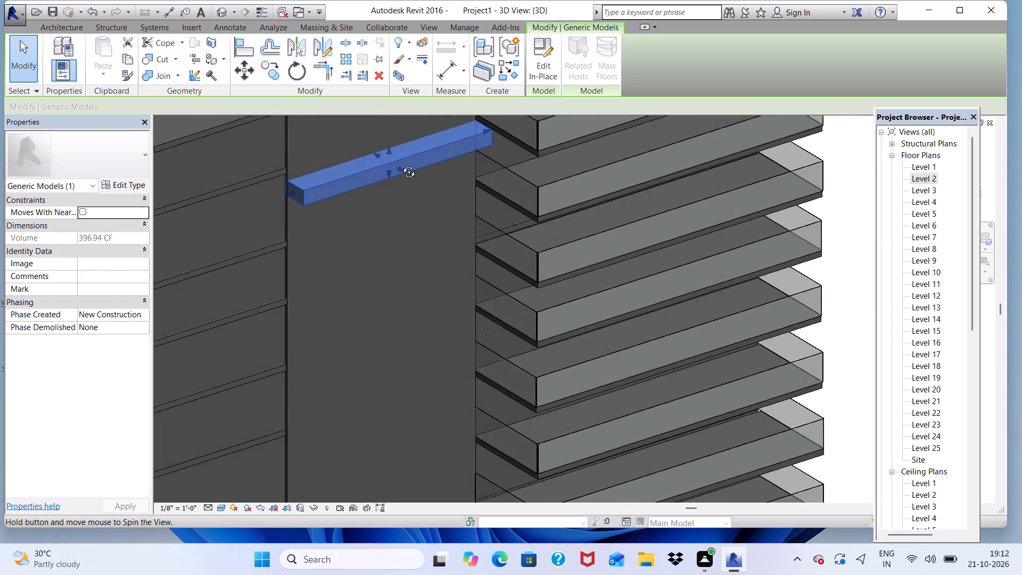
middle_click_drag(401, 164, 377, 96, "shift")
middle_click_drag(395, 162, 389, 6, "shift")
scroll(399, 103, "up", 4, "shift")
scroll(393, 157, "up", 2, "shift")
scroll(394, 170, "up", 5)
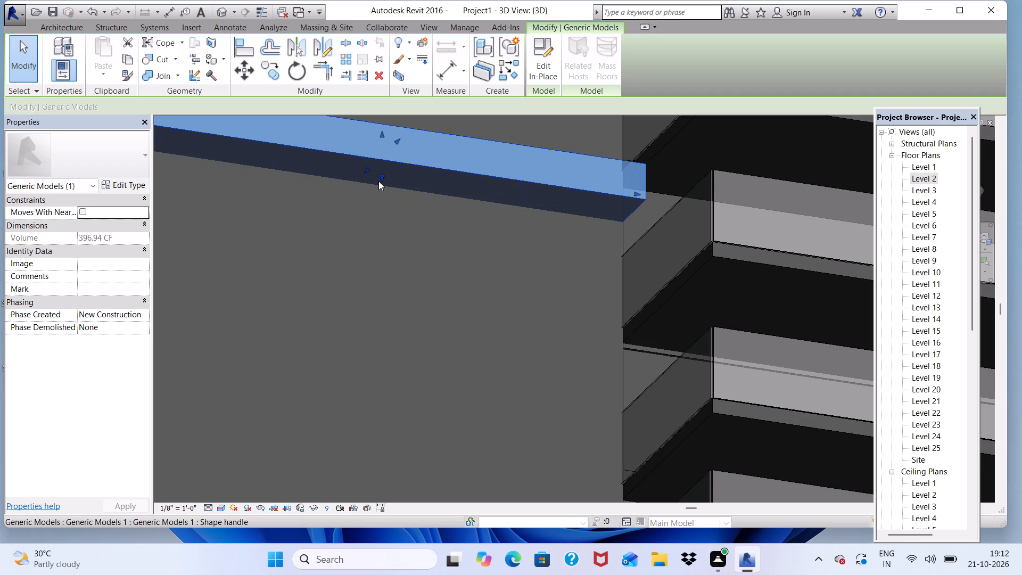
left_click_drag(381, 174, 381, 158)
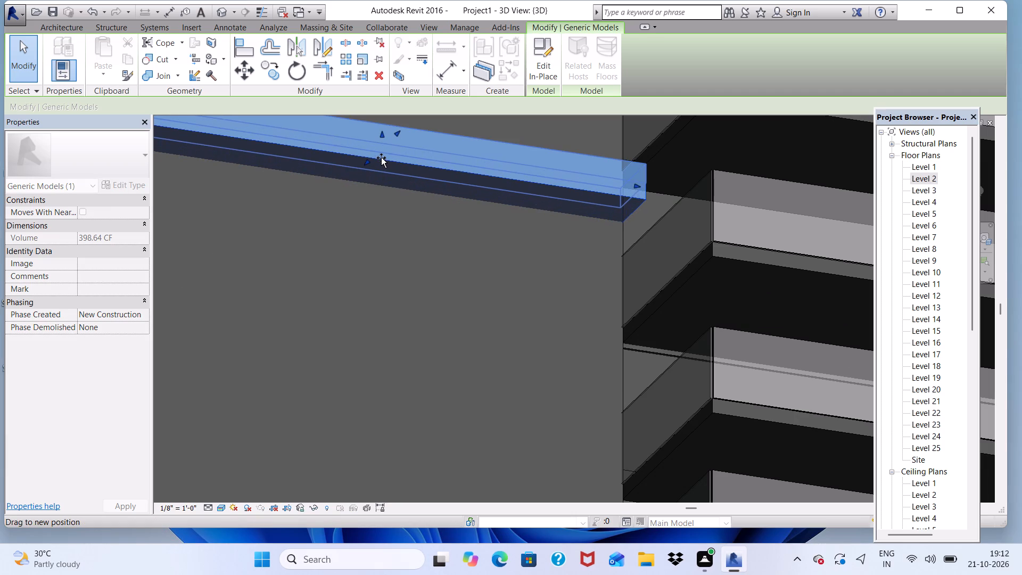
left_click_drag(381, 158, 381, 154)
left_click(381, 154)
scroll(381, 153, "down", 5)
scroll(458, 153, "down", 6)
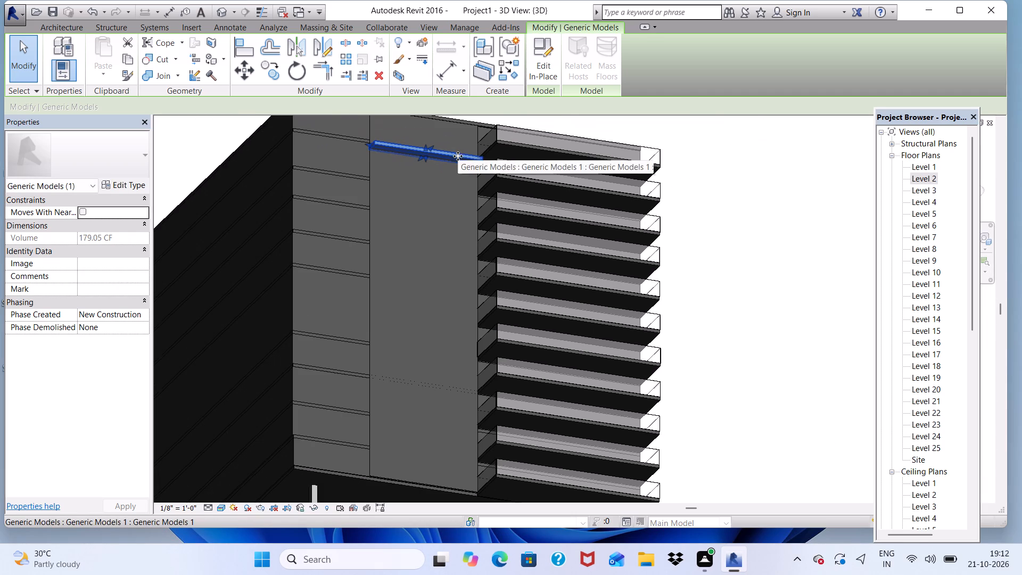
Raise the in-place slab's top face, then its bottom face, to shift the thin slab slightly higher, and deselect it.
middle_click_drag(453, 176, 467, 389, "shift")
scroll(446, 235, "up", 2, "shift")
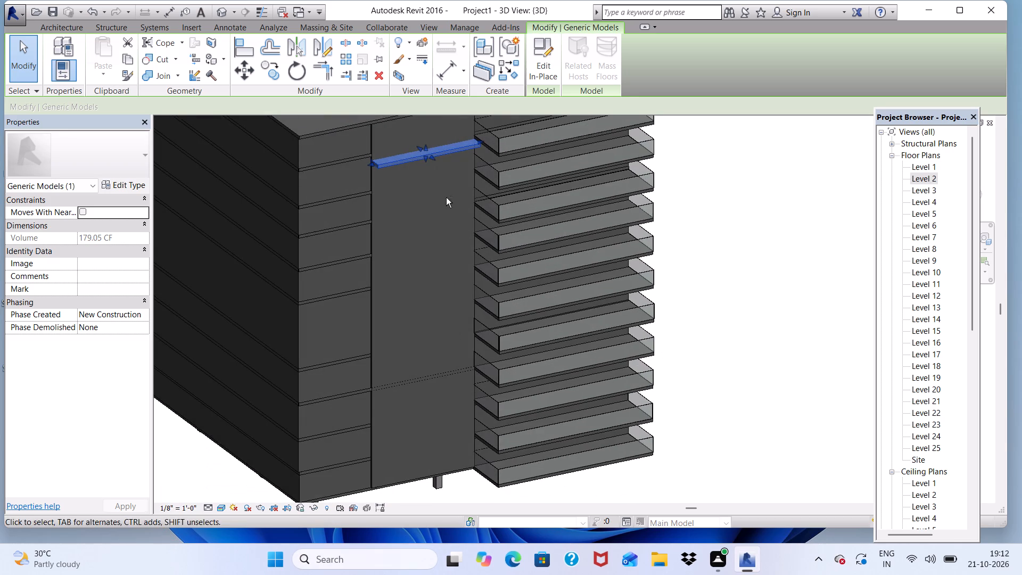
scroll(446, 198, "up", 4, "shift")
scroll(446, 150, "up", 9)
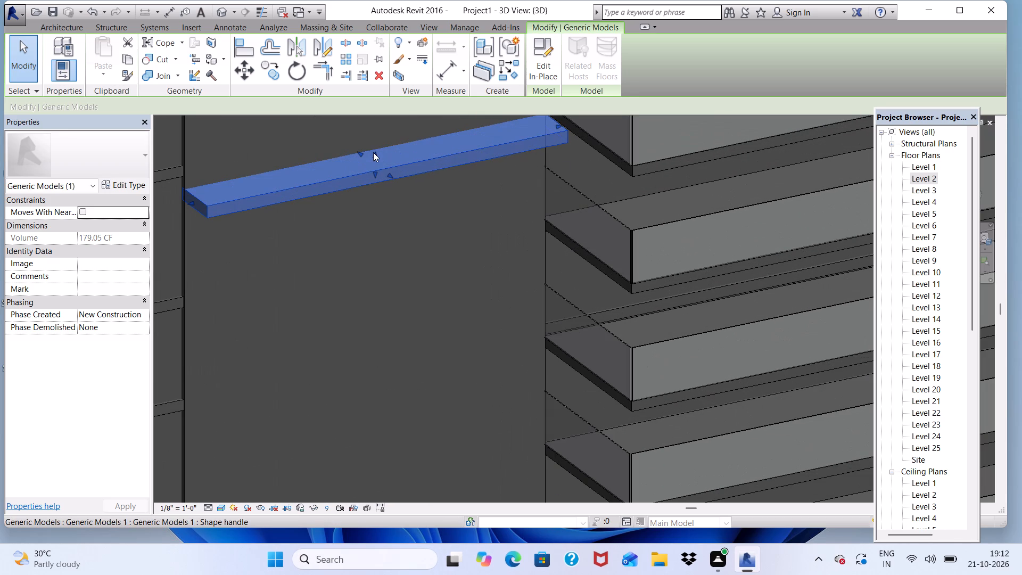
left_click_drag(373, 152, 373, 144)
left_click(373, 144)
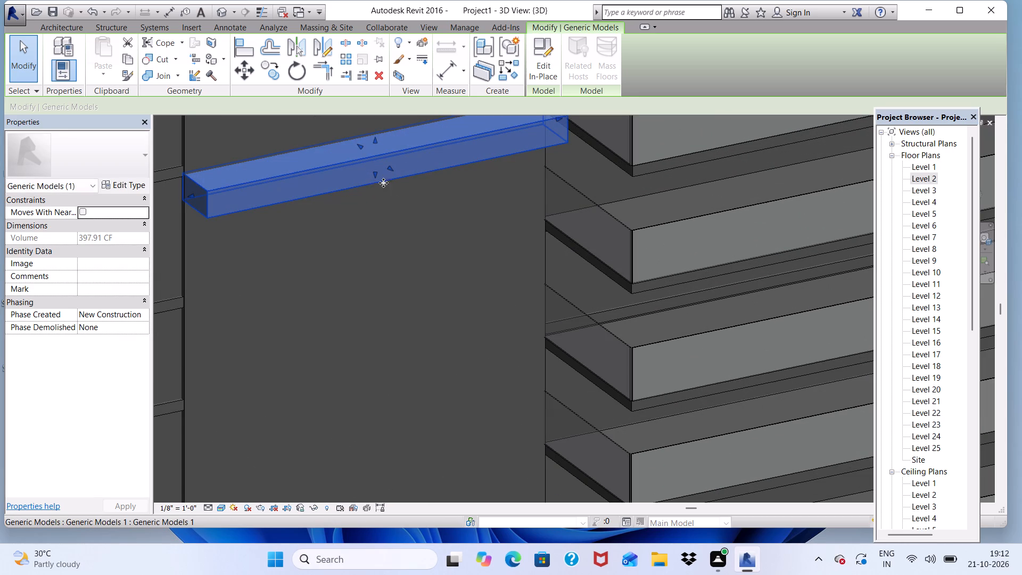
left_click_drag(376, 174, 379, 155)
left_click(379, 155)
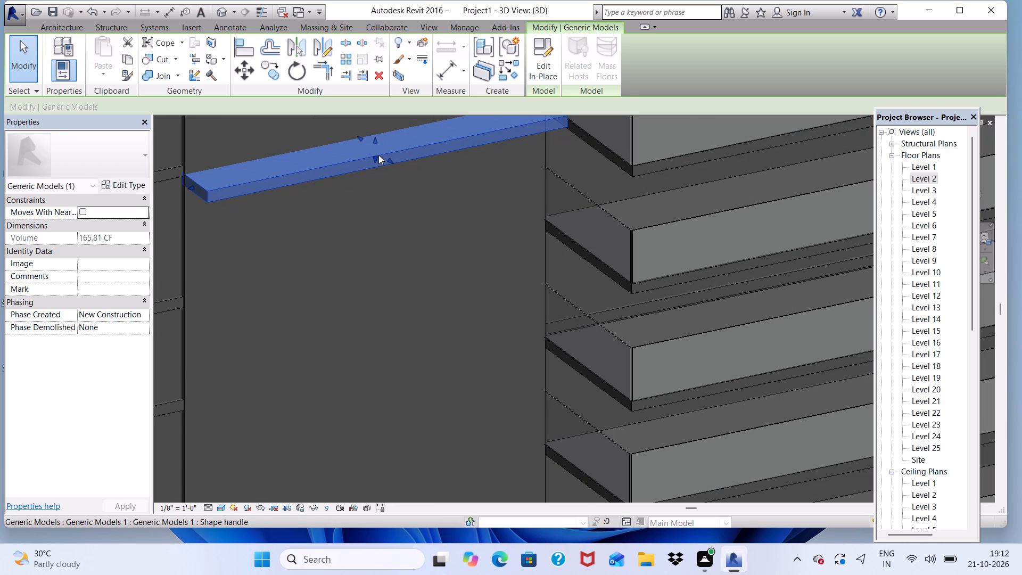
scroll(374, 157, "down", 9)
left_click(672, 140)
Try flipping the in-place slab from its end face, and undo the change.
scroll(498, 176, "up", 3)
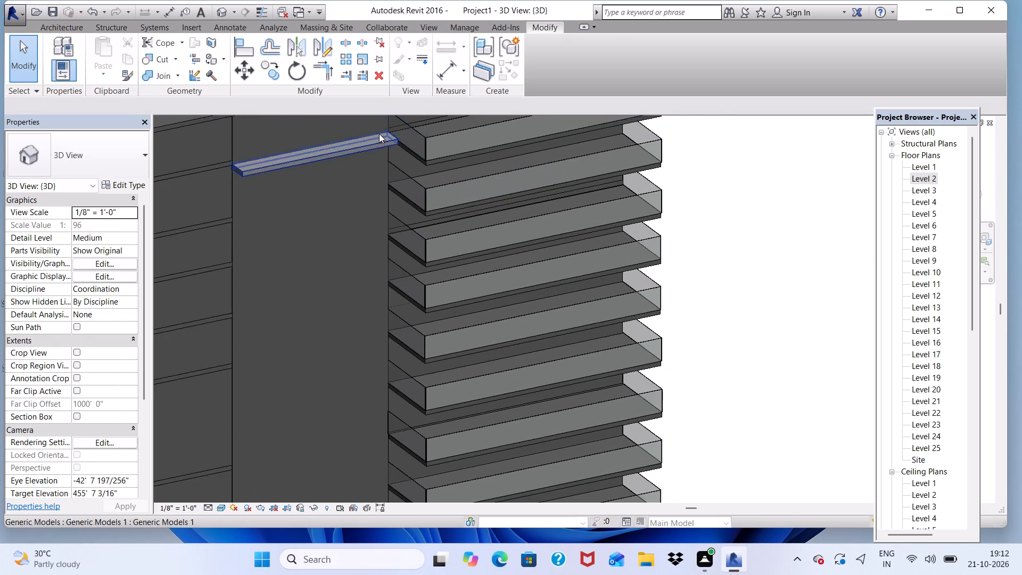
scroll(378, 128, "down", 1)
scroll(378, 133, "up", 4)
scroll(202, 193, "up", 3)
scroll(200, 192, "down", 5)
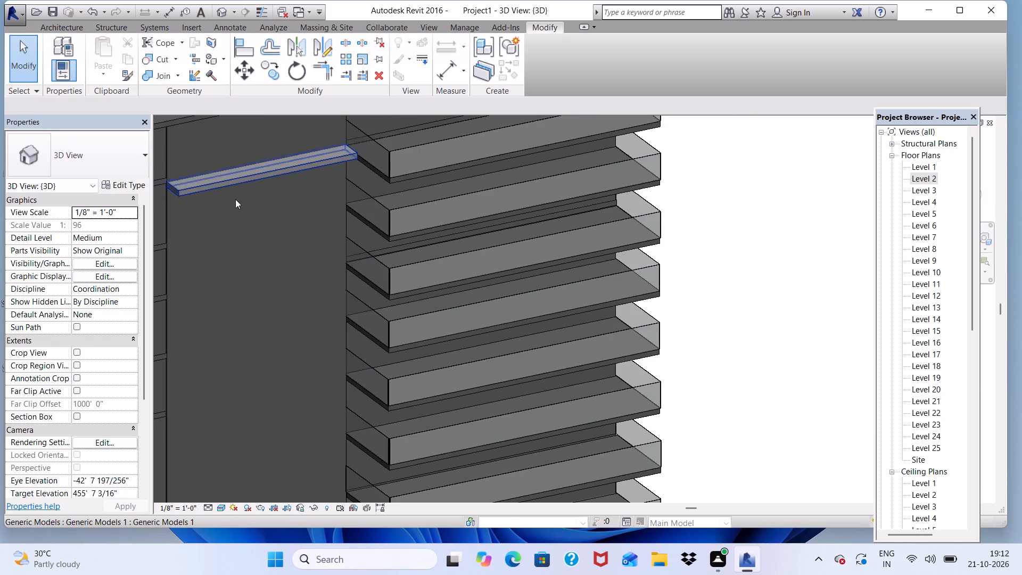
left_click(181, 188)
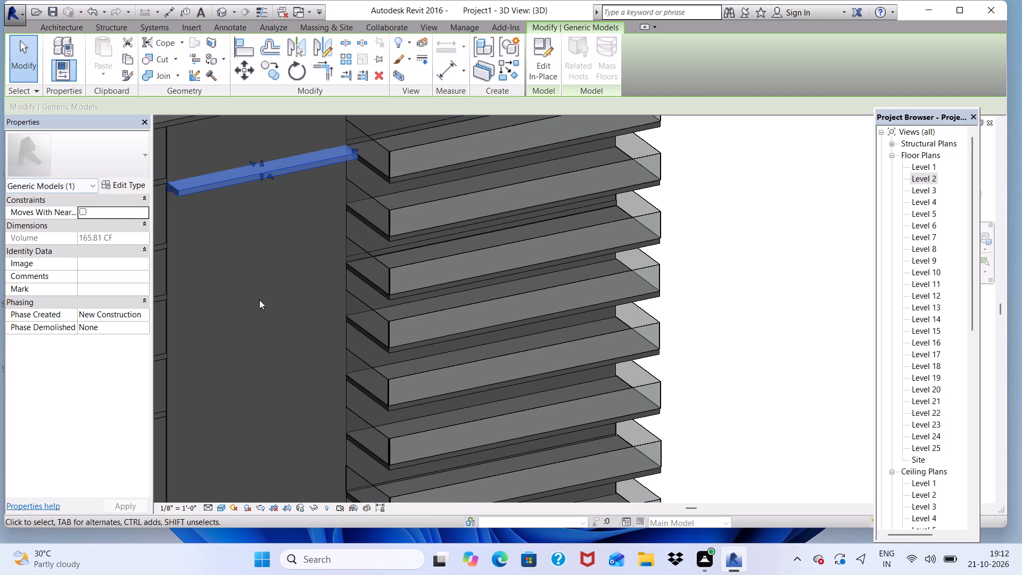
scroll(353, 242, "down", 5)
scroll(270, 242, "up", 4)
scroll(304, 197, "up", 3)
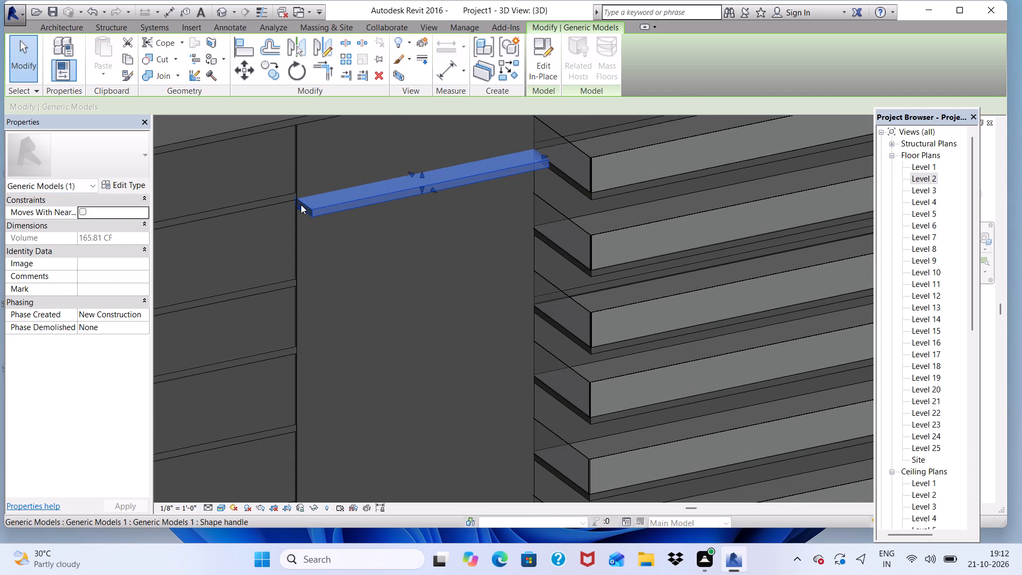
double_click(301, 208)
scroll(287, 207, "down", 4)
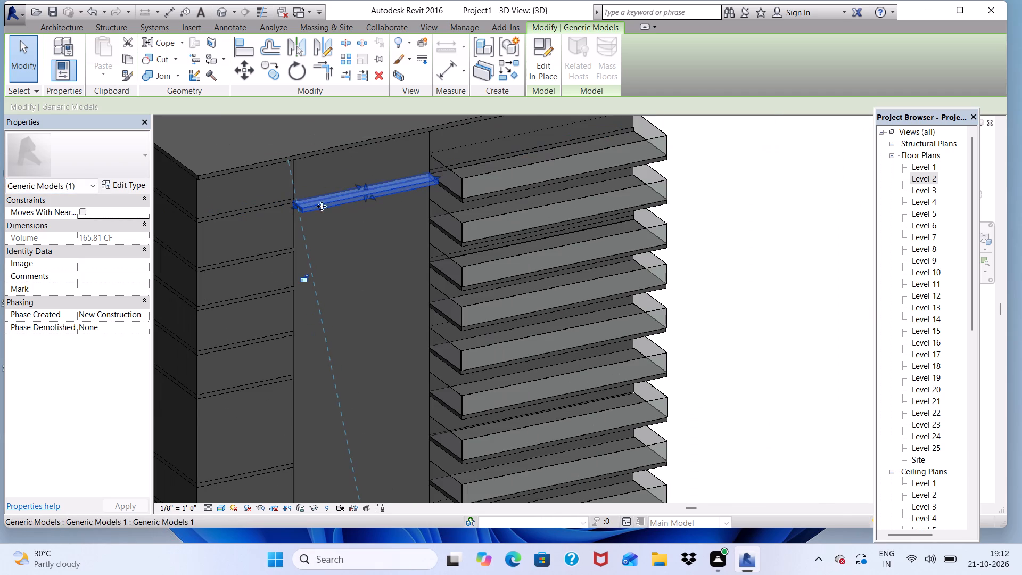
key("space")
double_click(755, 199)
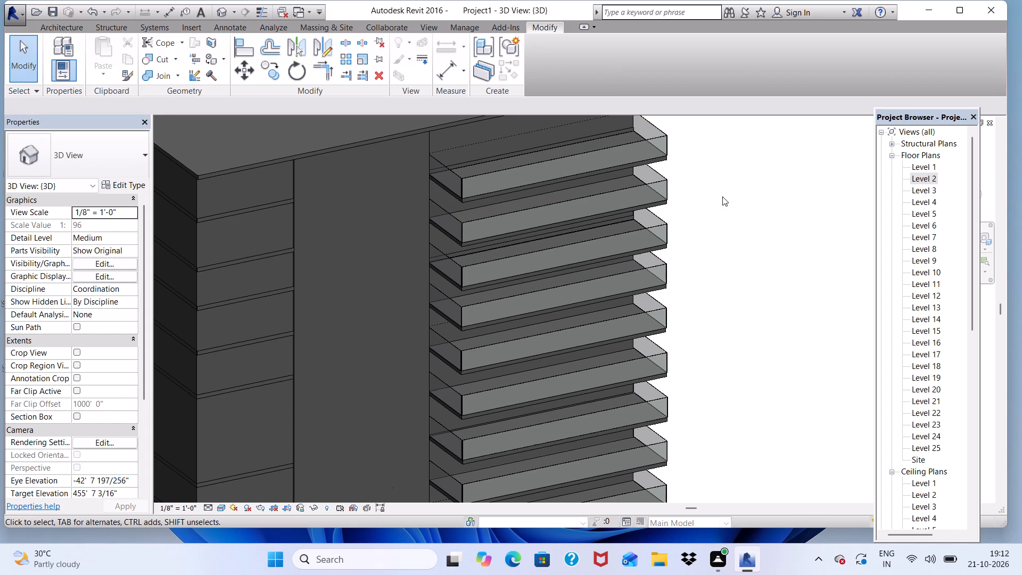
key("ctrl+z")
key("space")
Copy the in-place slab straight down the facade wall by about one storey.
scroll(349, 174, "up", 7)
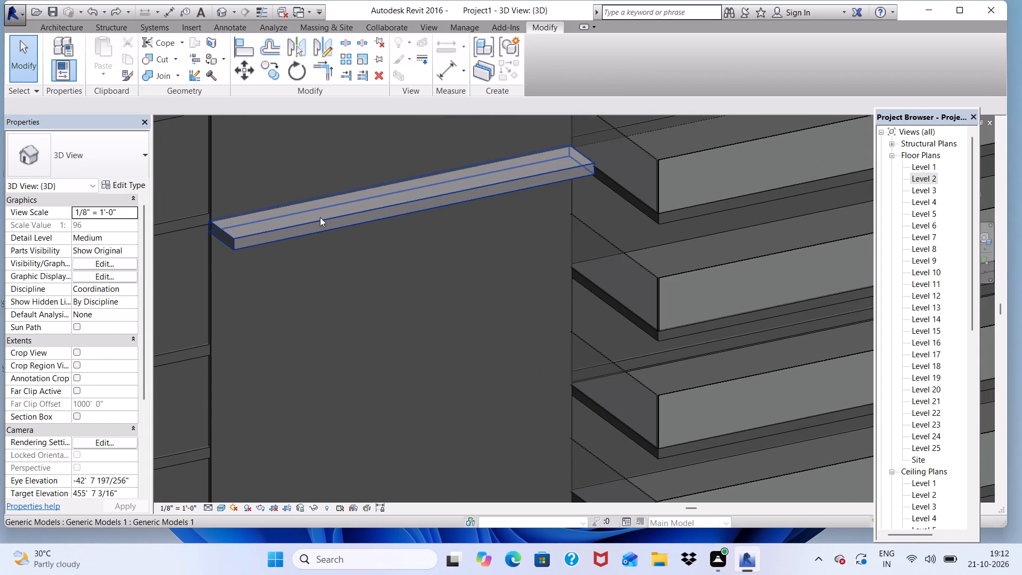
left_click(319, 217)
scroll(319, 206, "down", 9)
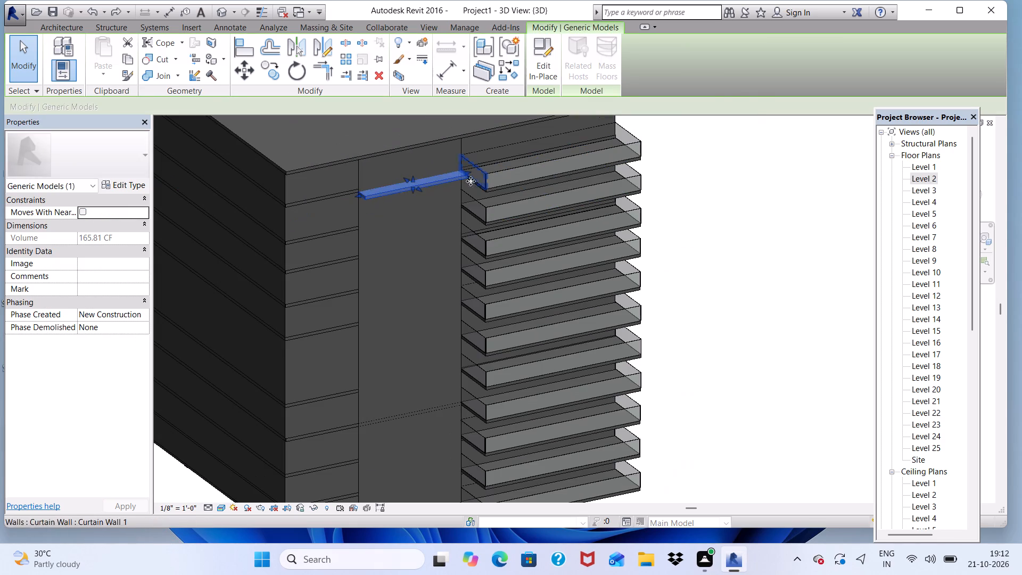
left_click(248, 77)
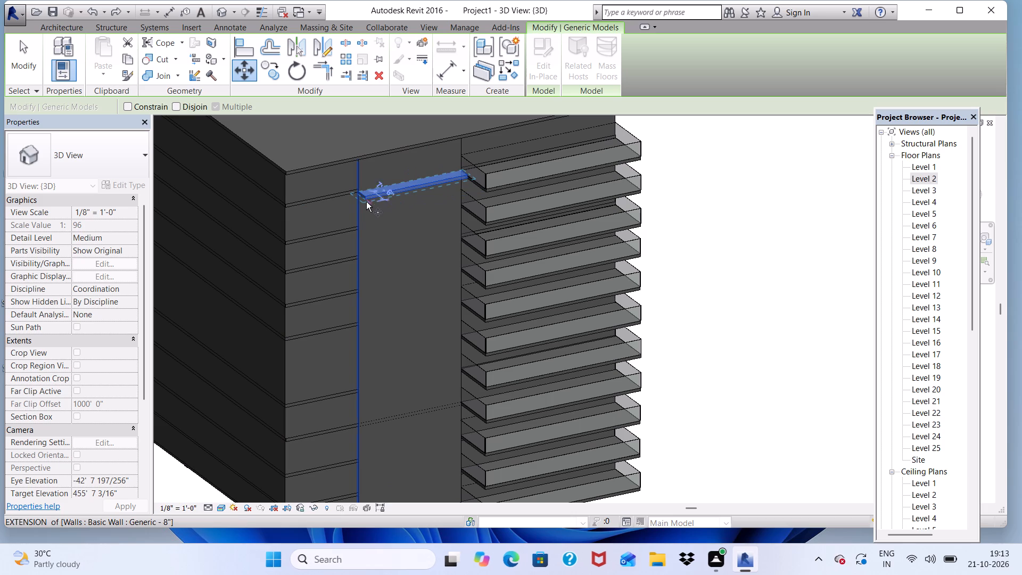
left_click(271, 75)
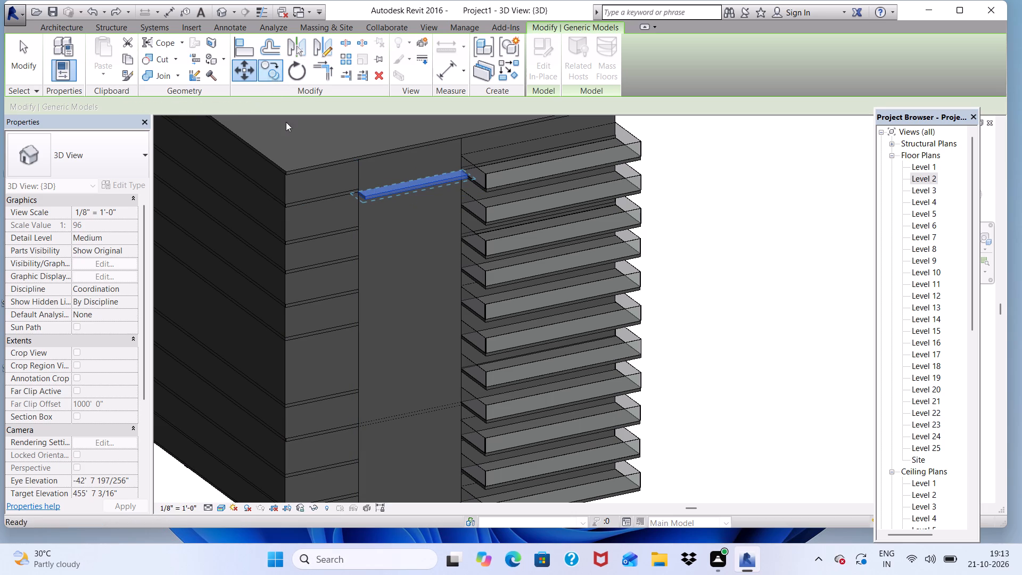
left_click(362, 202)
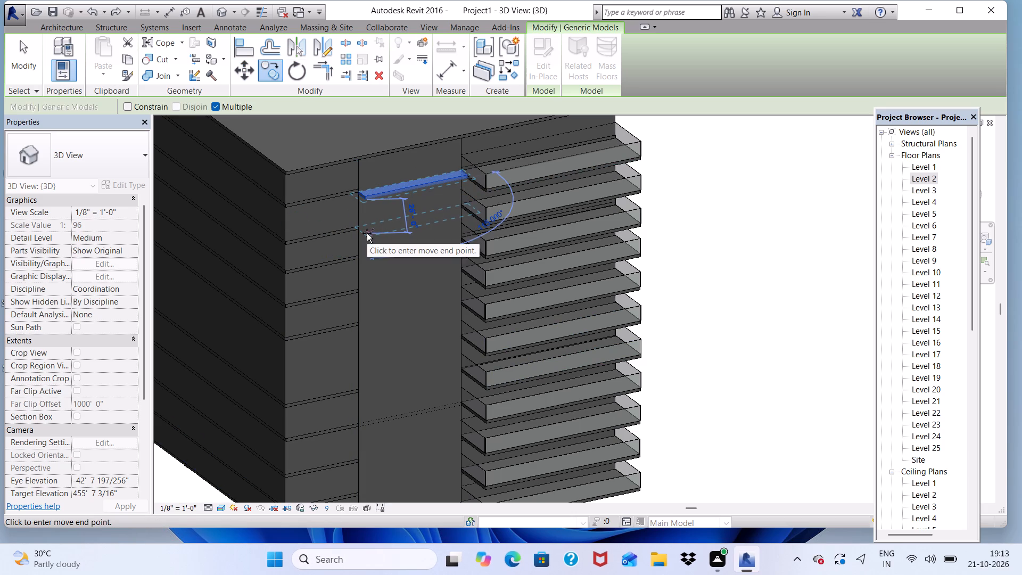
scroll(371, 234, "up", 1)
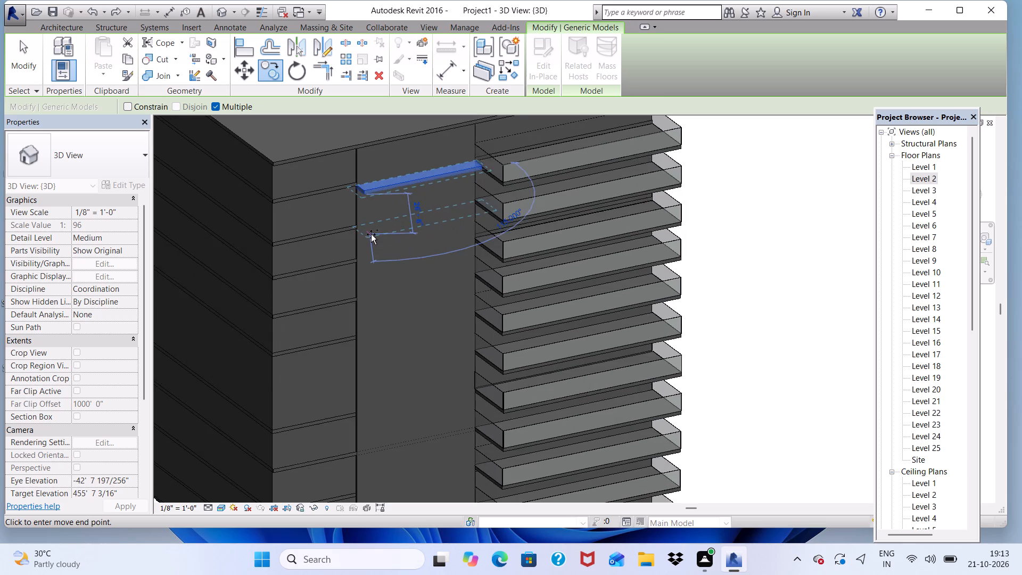
scroll(371, 234, "up", 2)
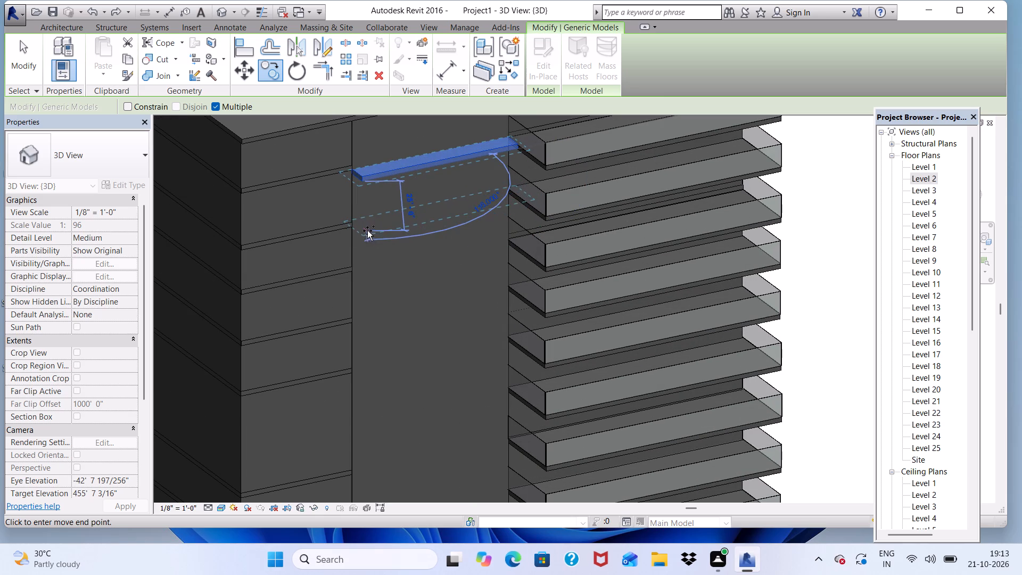
left_click(360, 229)
key("Return")
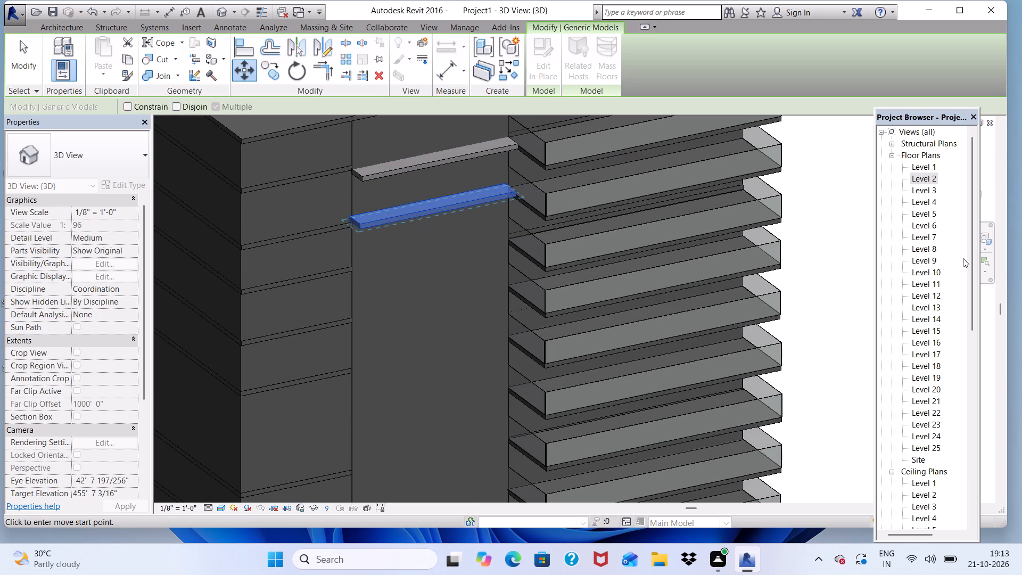
Move the copied slab further down the facade wall by about one storey and finish the in-place editing session.
scroll(962, 260, "up", 4)
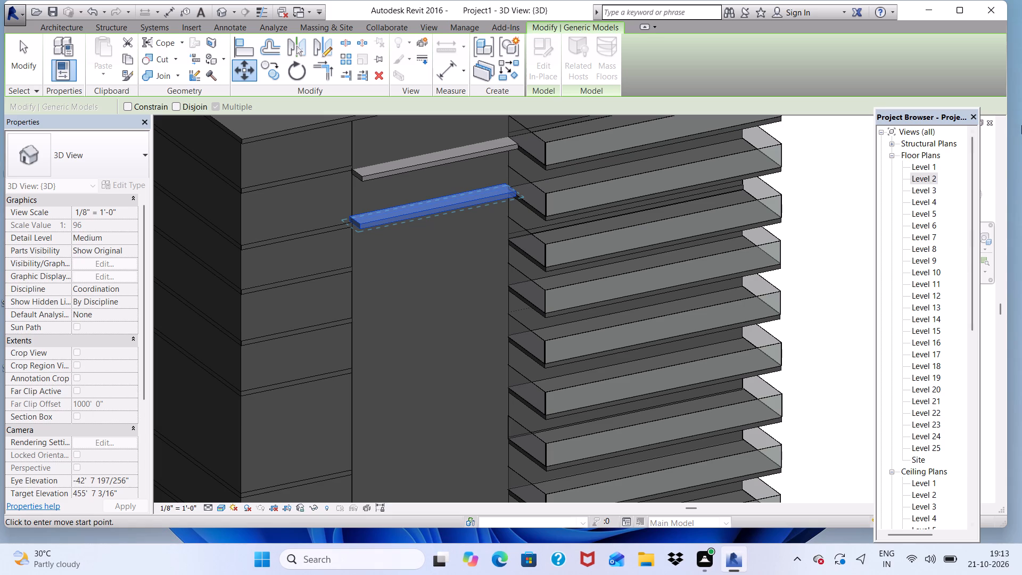
left_click(357, 232)
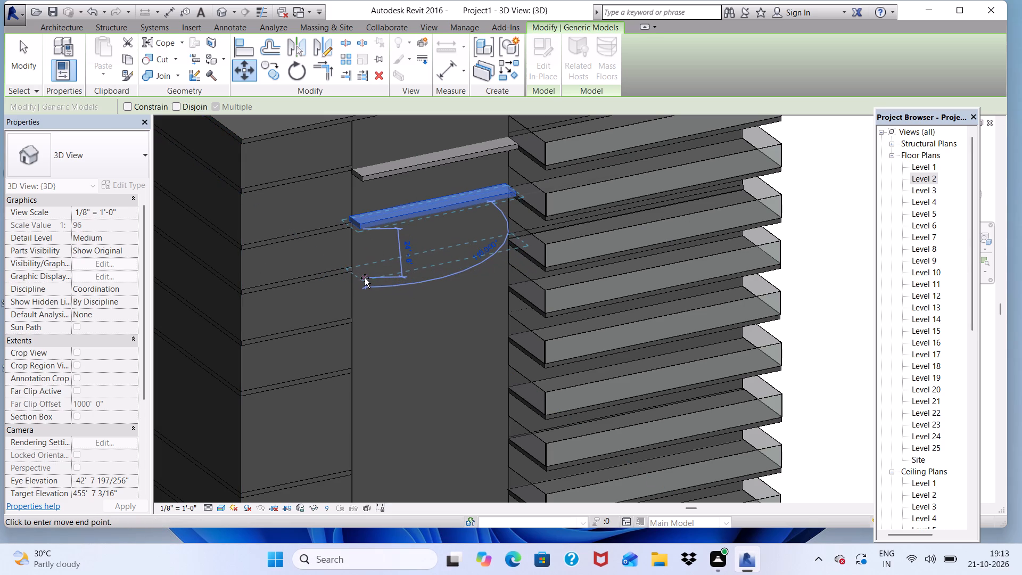
double_click(365, 278)
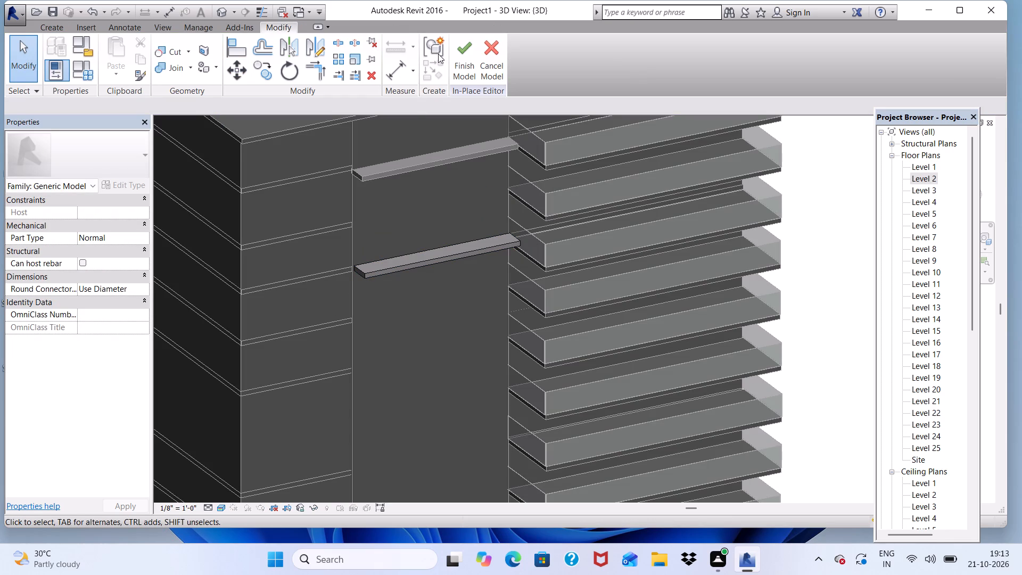
left_click(456, 52)
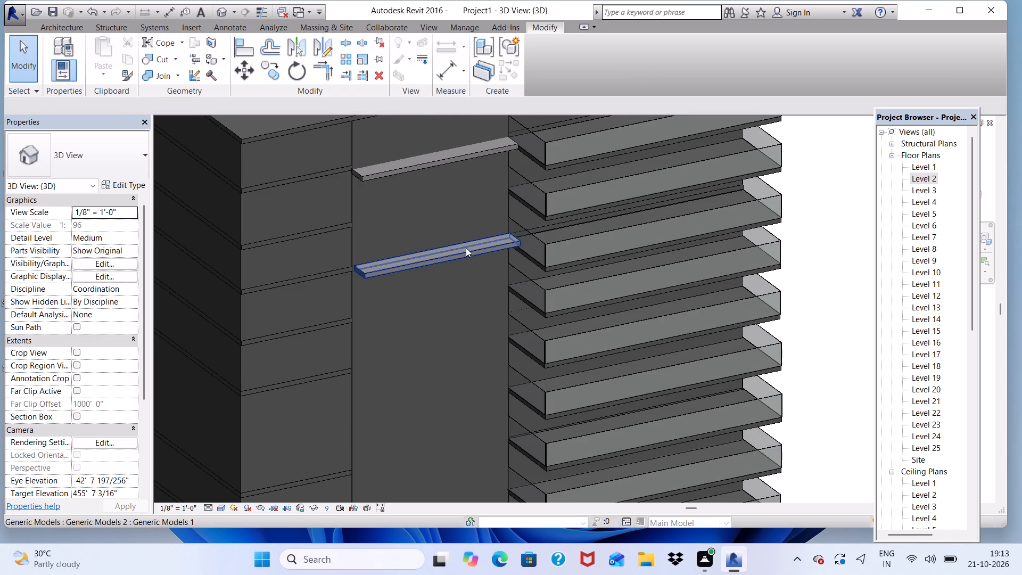
Undo the last in-place editing changes to the lower slab on the facade wall.
key("ctrl+z")
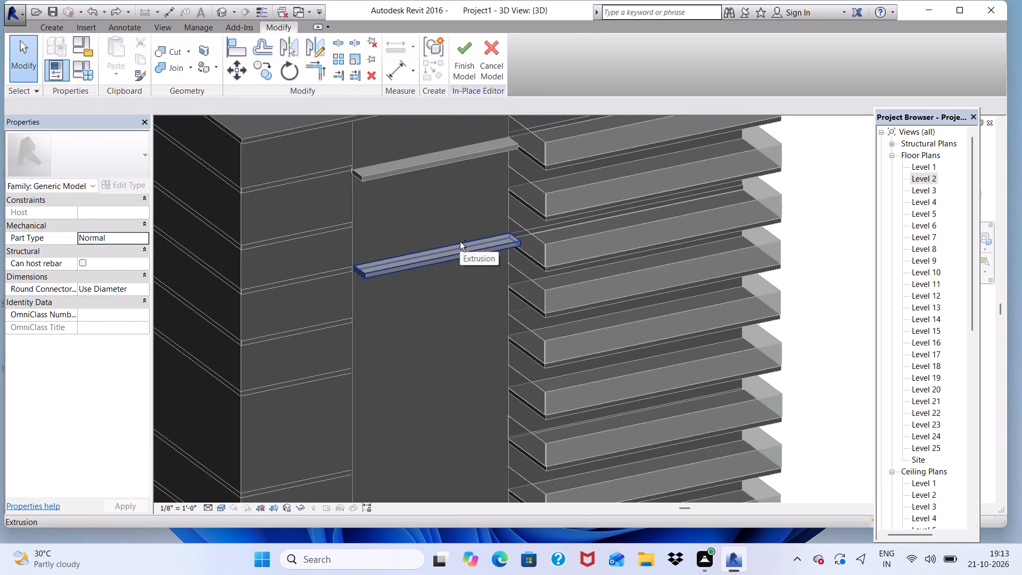
key("ctrl+z")
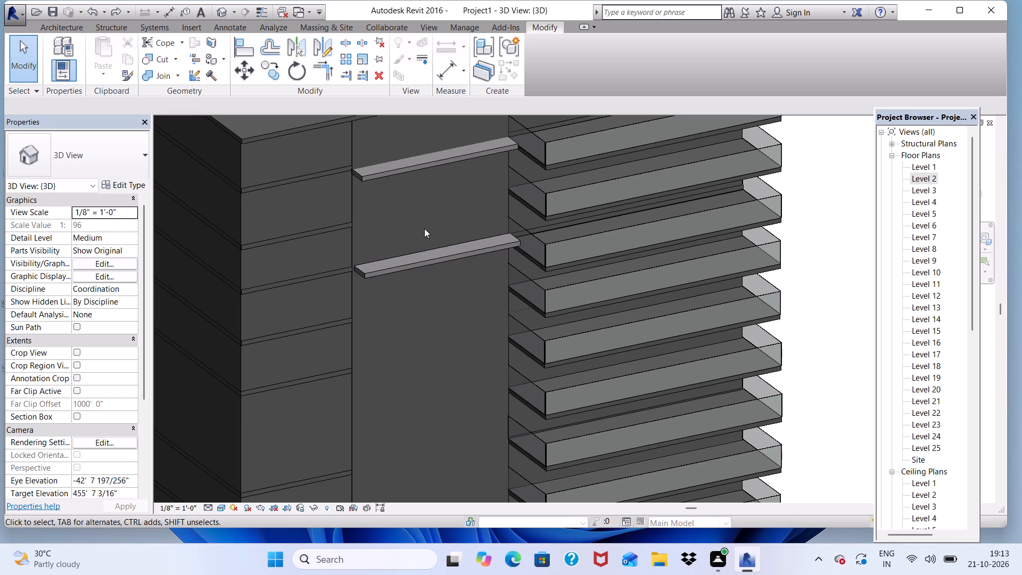
Nudge the lower in-place slab sideways so its end lines up with the vertical edge of the facade wall.
scroll(414, 288, "up", 2)
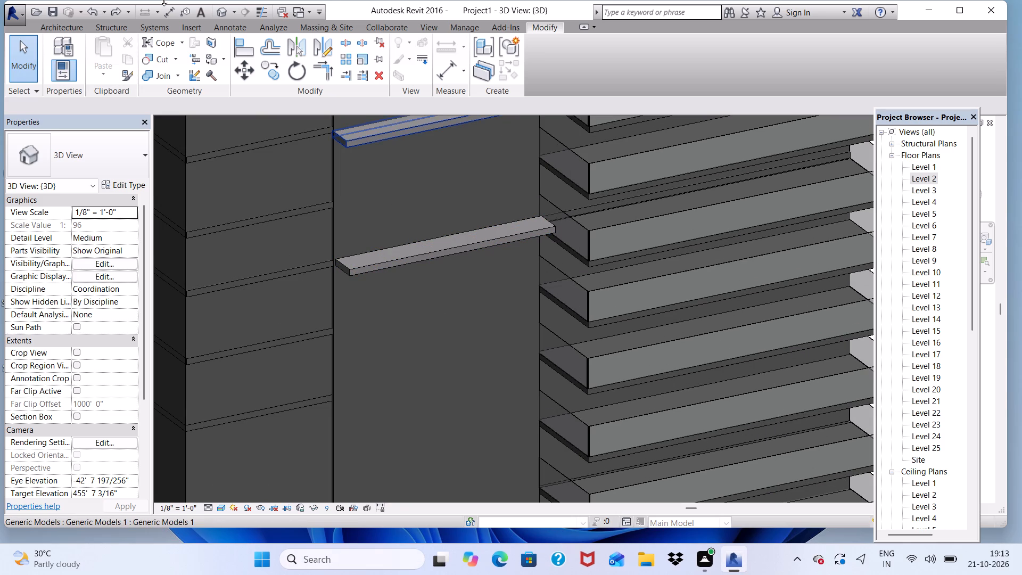
scroll(316, 127, "up", 1)
scroll(398, 321, "down", 3)
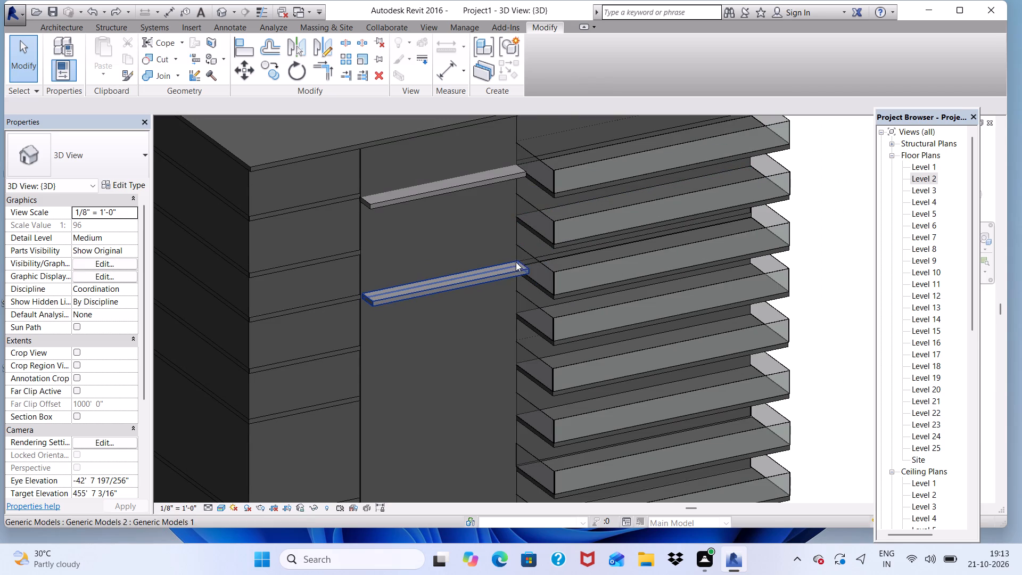
scroll(518, 272, "up", 2)
left_click(519, 272)
scroll(522, 266, "up", 3)
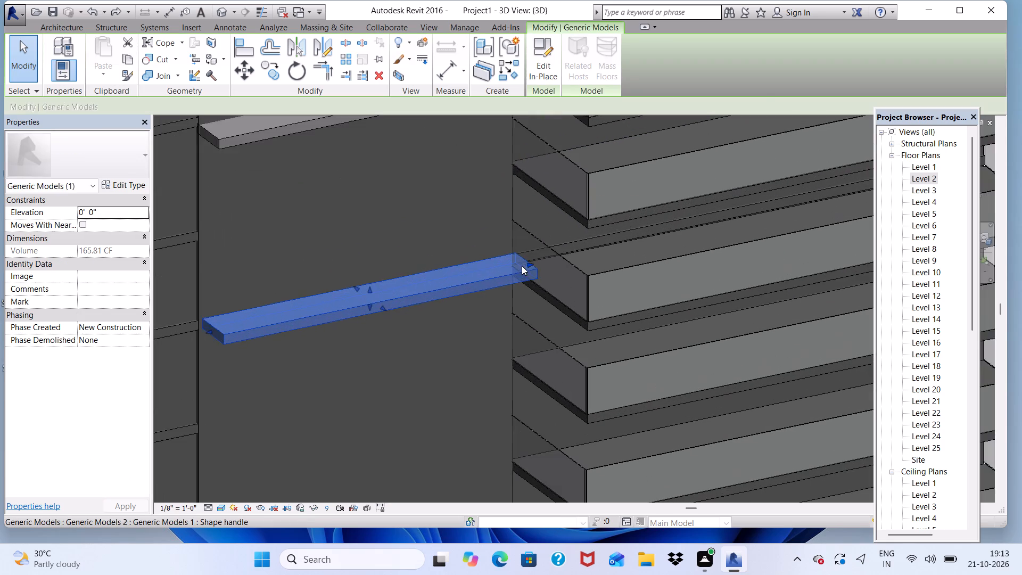
scroll(528, 268, "up", 5)
scroll(547, 239, "down", 6)
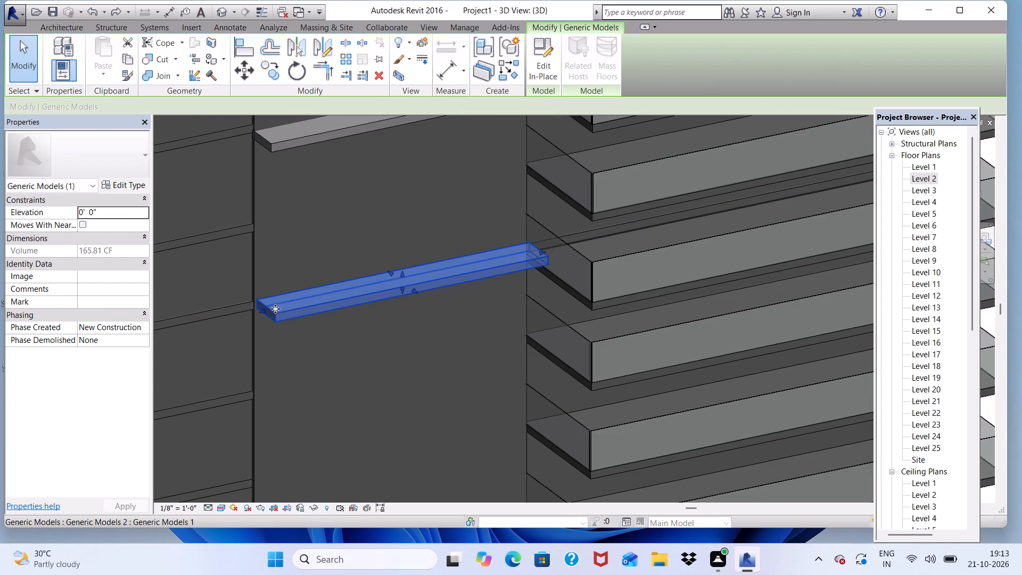
key("Left")
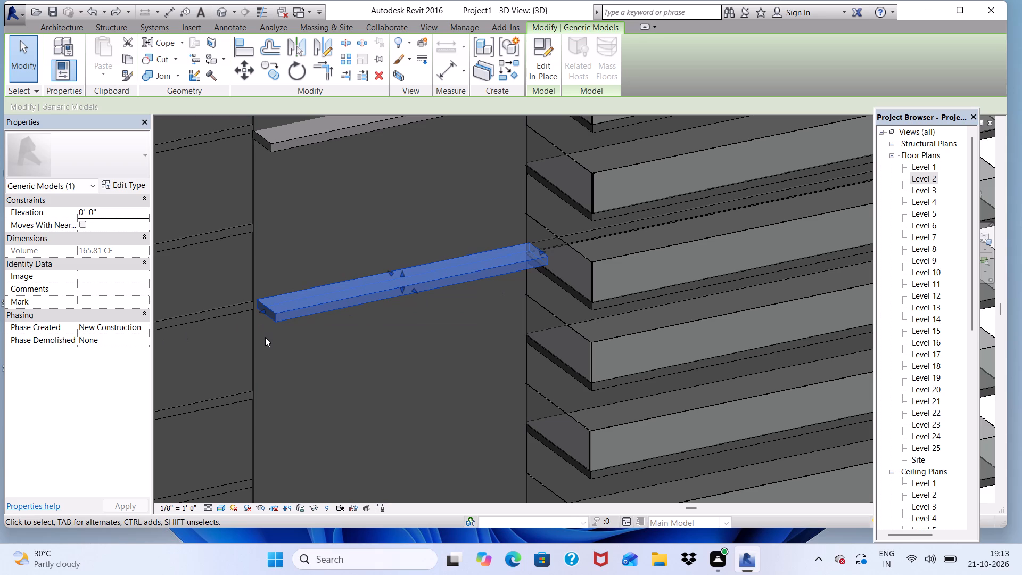
key("Left")
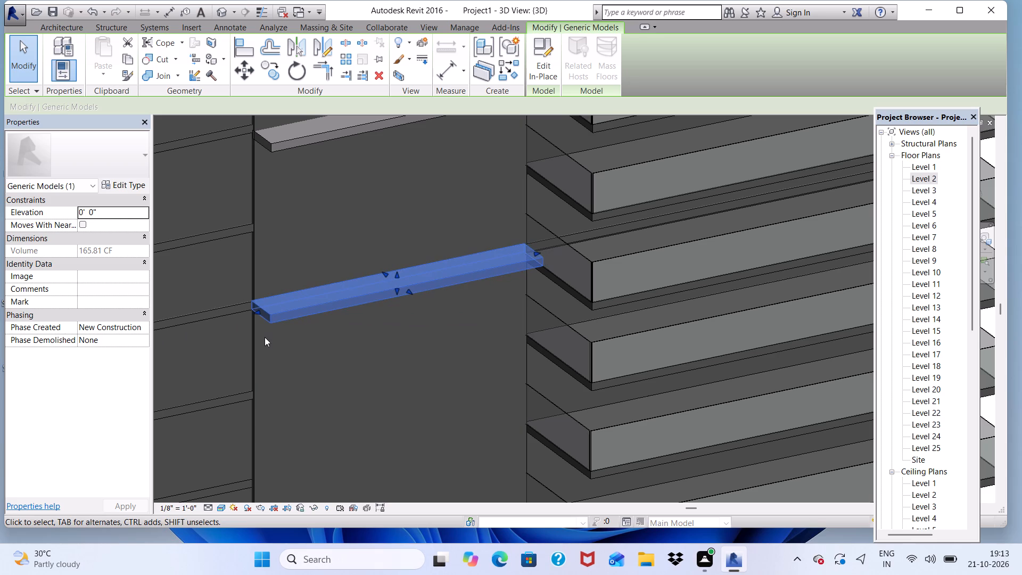
key("Right")
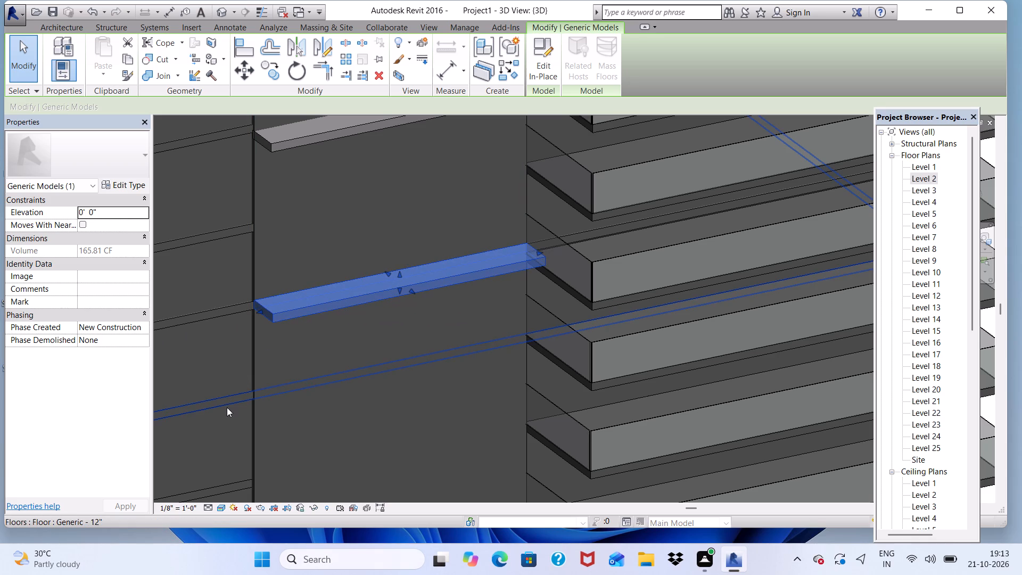
key("Left")
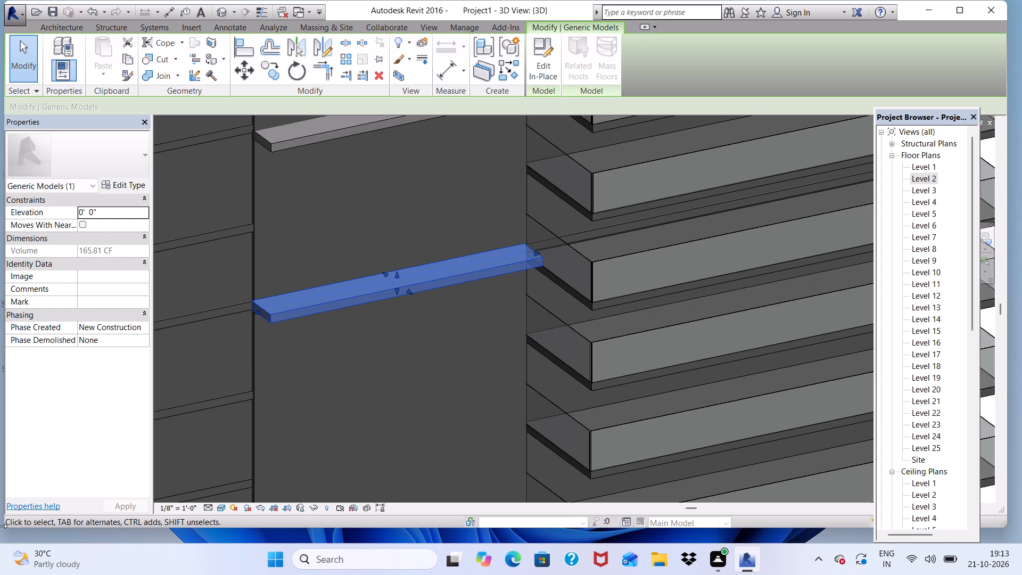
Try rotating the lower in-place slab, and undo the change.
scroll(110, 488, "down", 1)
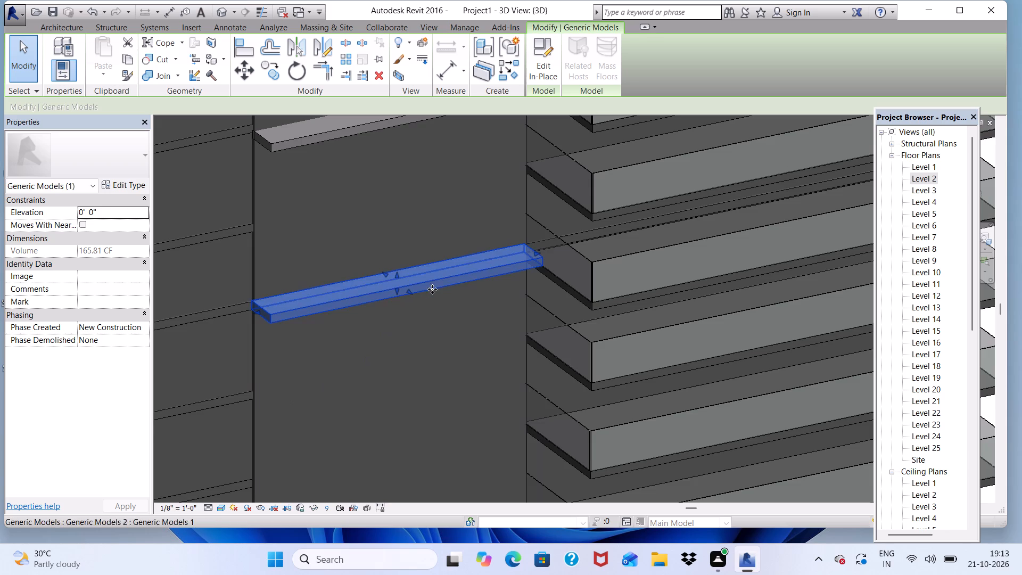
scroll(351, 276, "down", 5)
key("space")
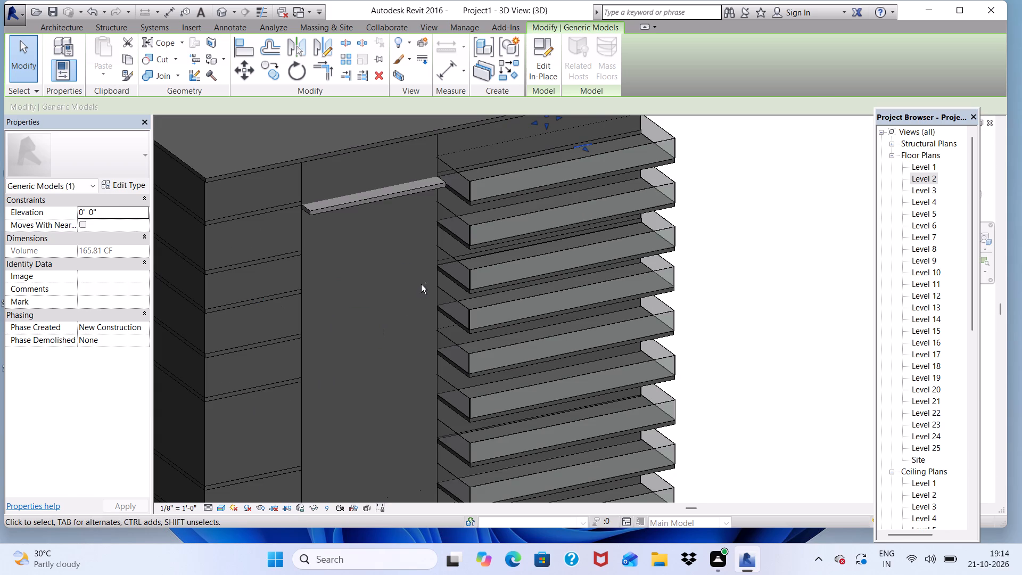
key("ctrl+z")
Copy the lower slab up by about one storey, between the two existing slabs, and undo the stray copy placed beside the building.
left_click(315, 298)
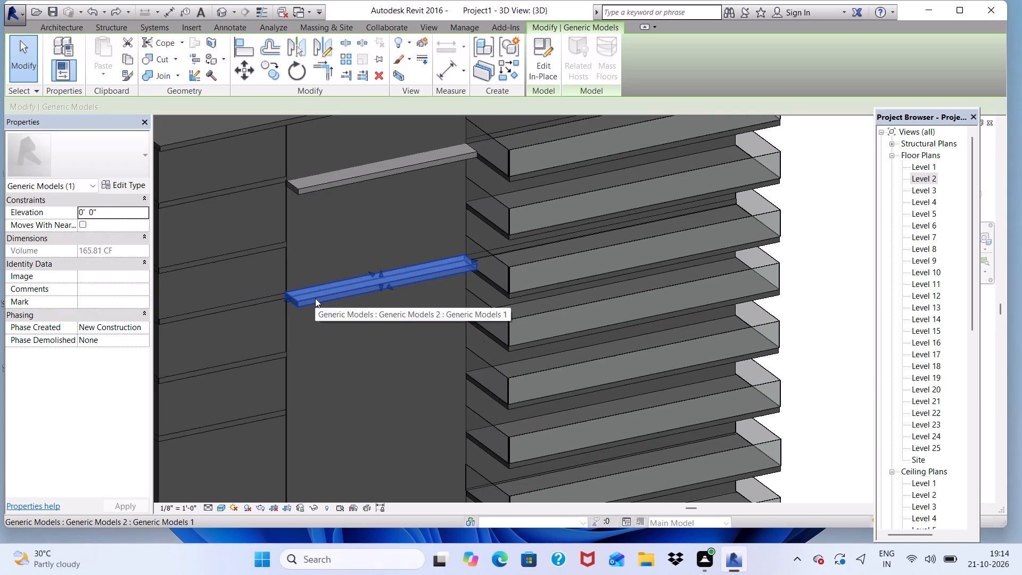
left_click(275, 73)
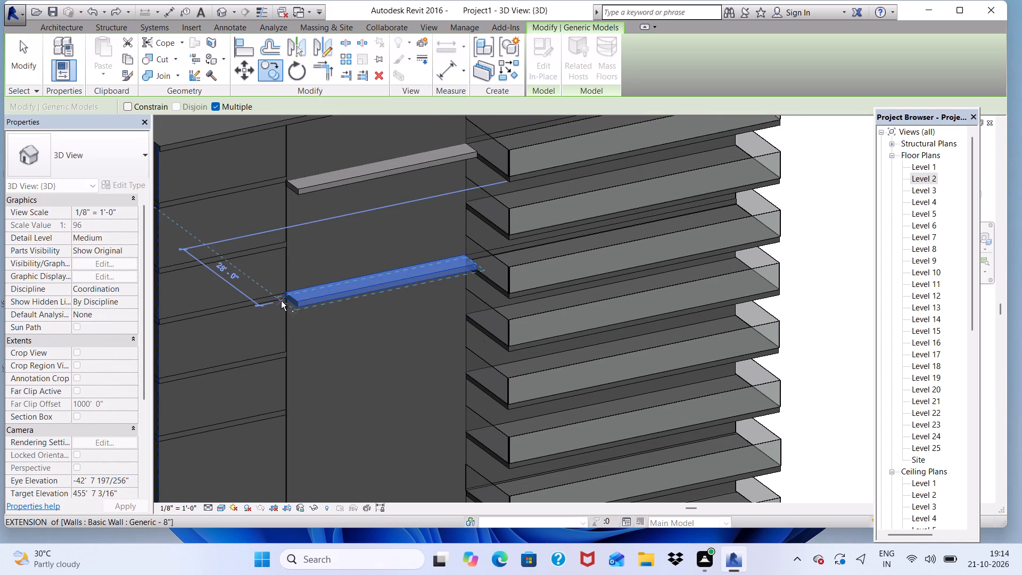
left_click(281, 300)
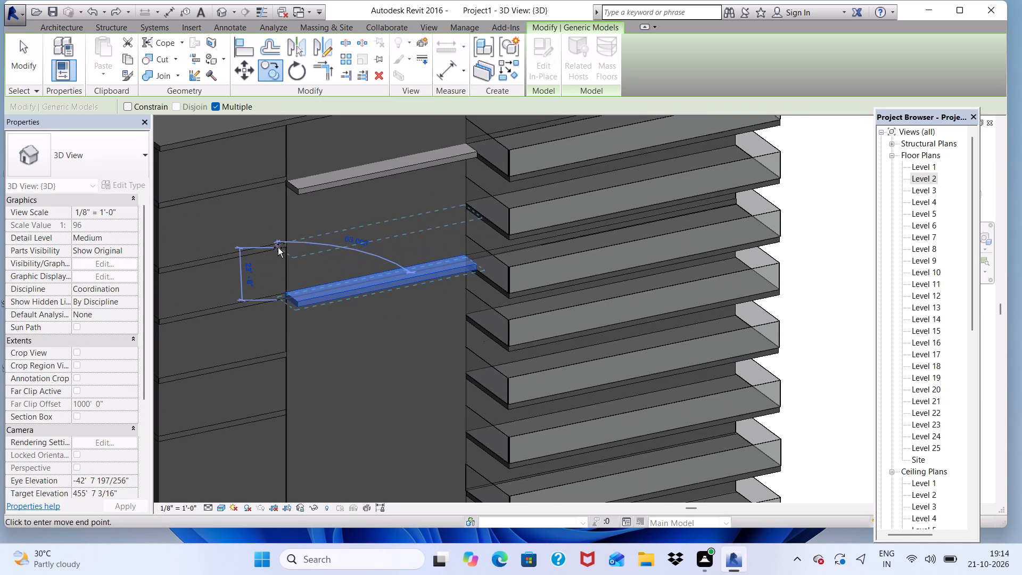
left_click(278, 248)
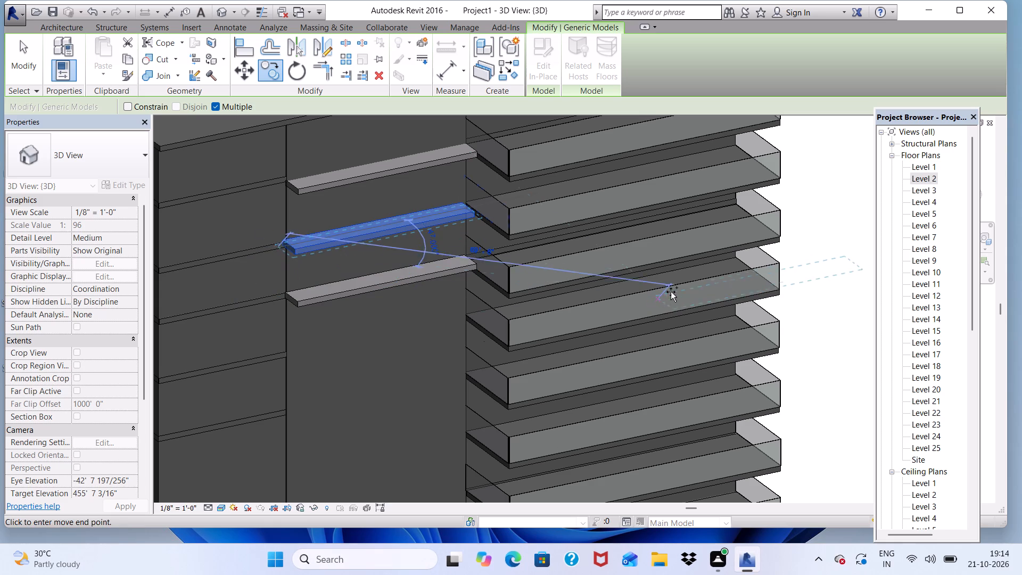
key("space")
double_click(813, 251)
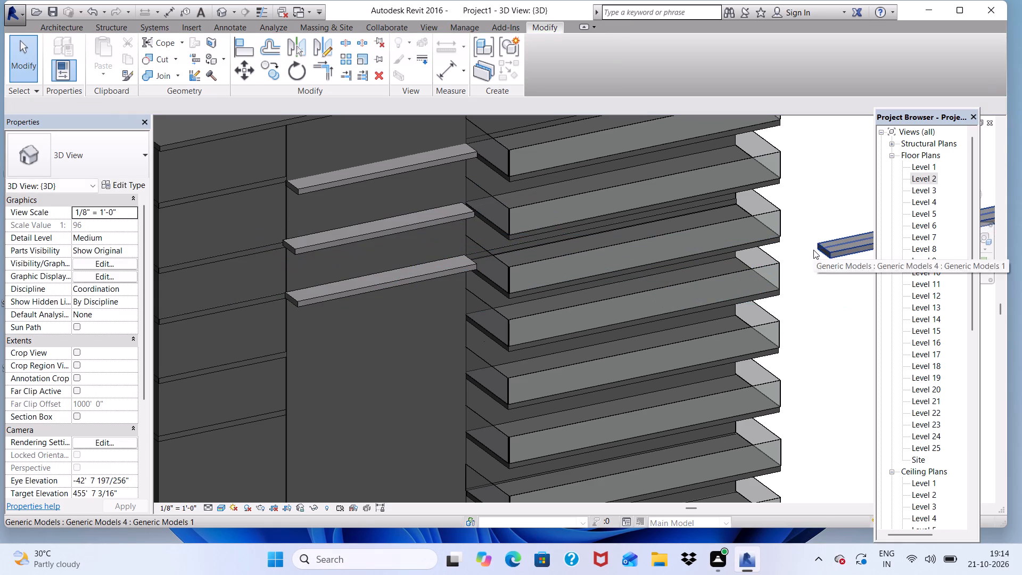
key("ctrl+z")
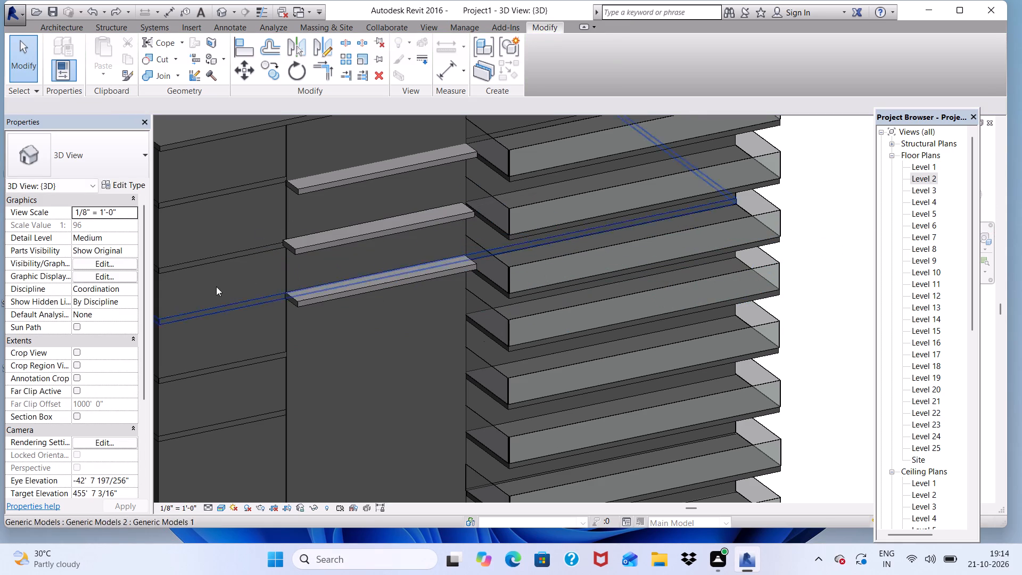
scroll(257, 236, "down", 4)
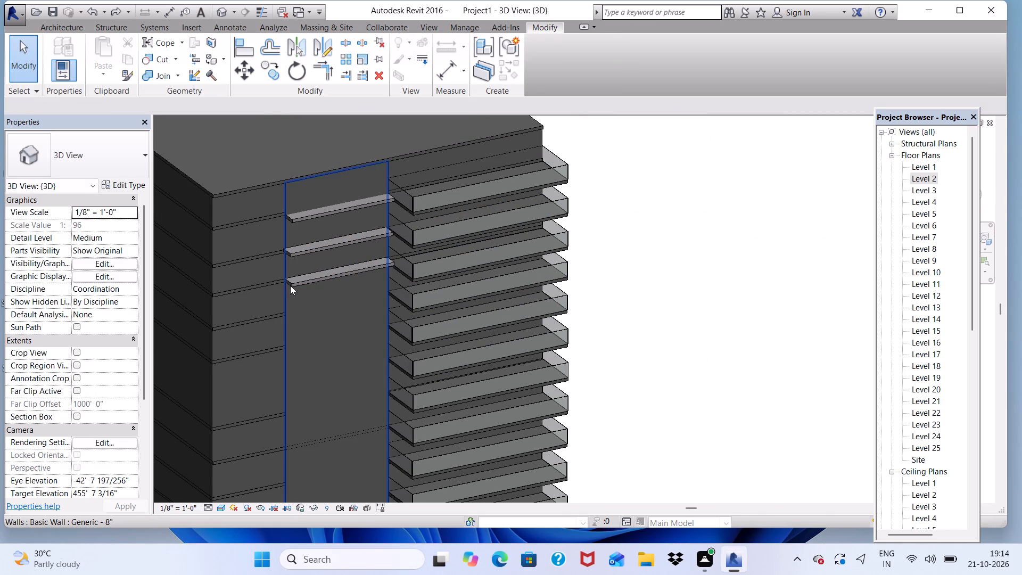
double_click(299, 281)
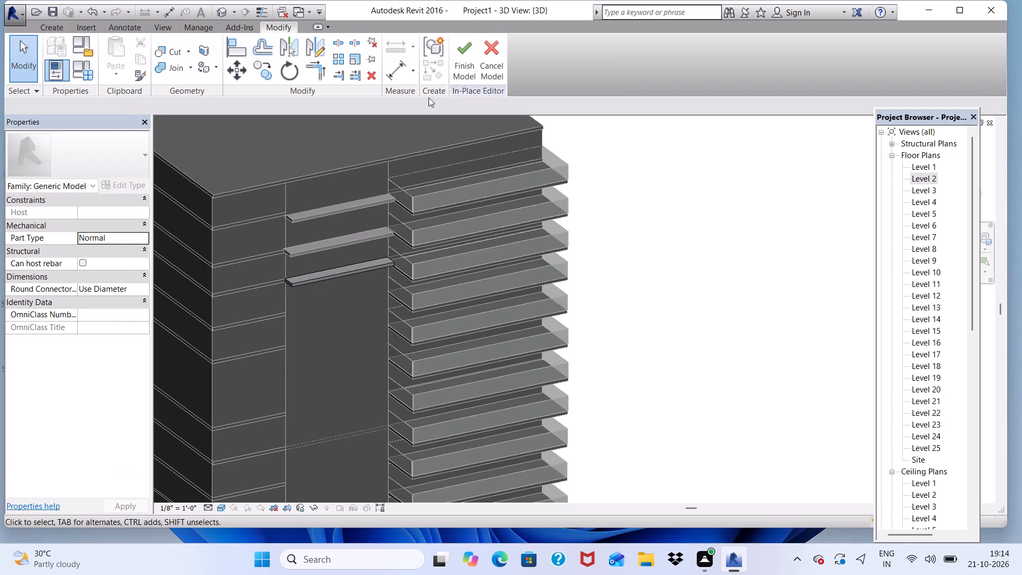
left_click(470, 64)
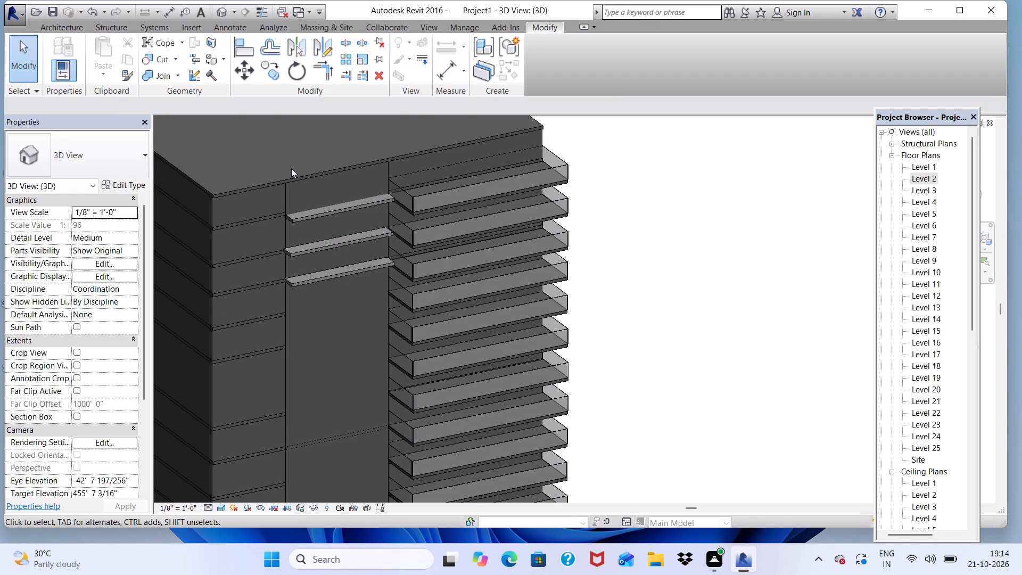
Copy the lowest in-place slab down the facade wall twice, spacing the copies about one storey apart.
left_click(273, 79)
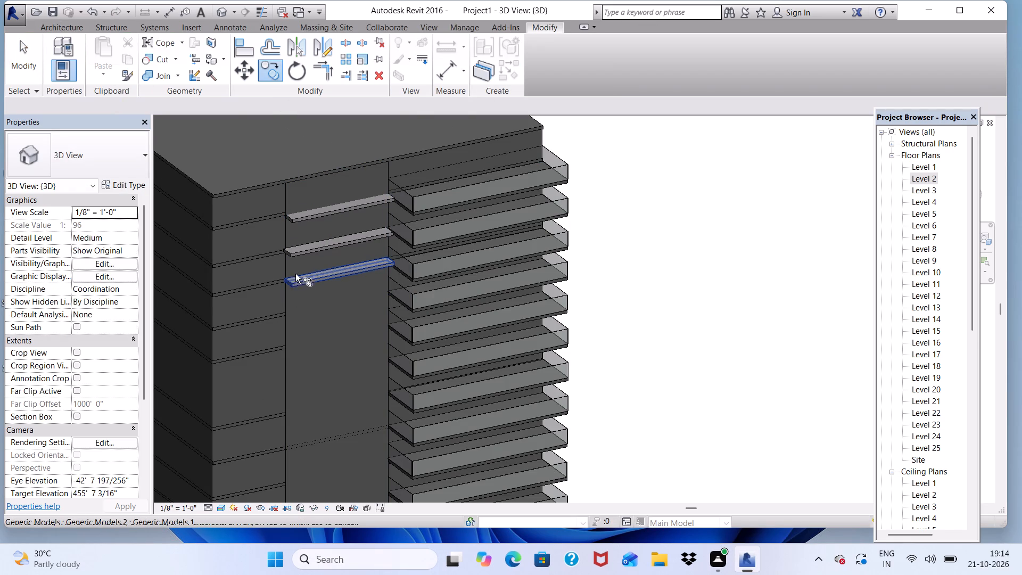
left_click(295, 279)
key("space")
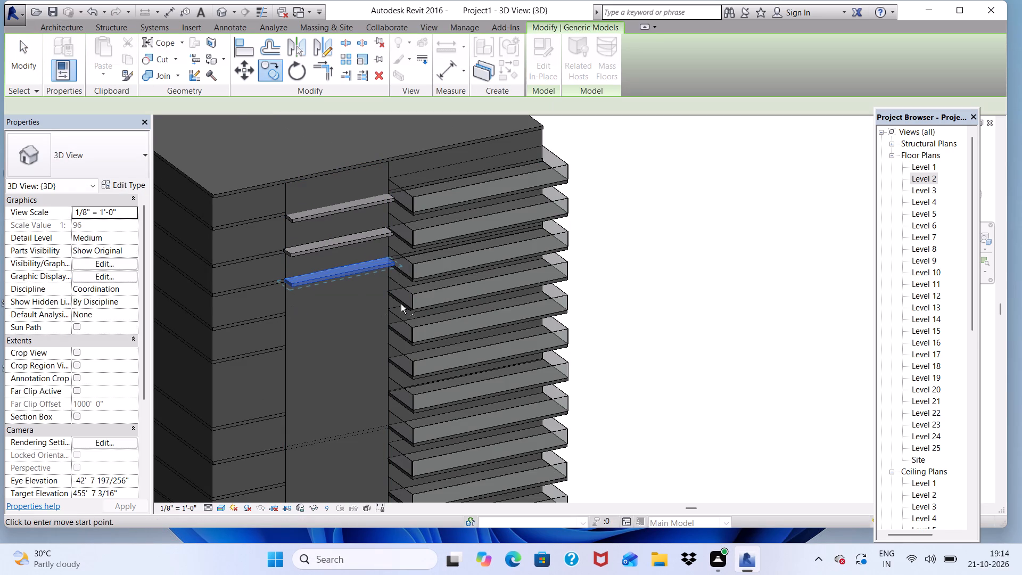
key("space")
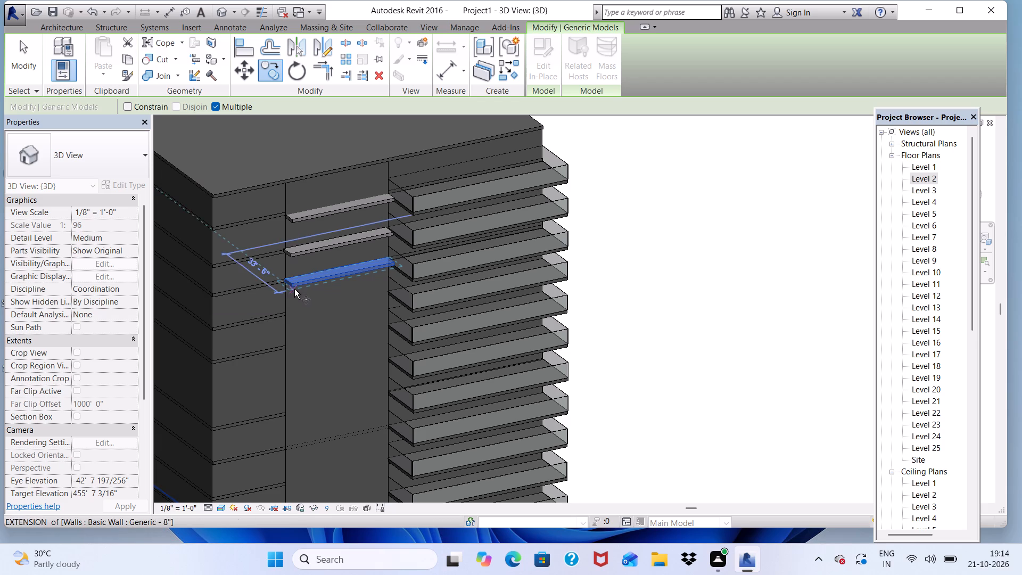
left_click(289, 292)
scroll(295, 312, "up", 2)
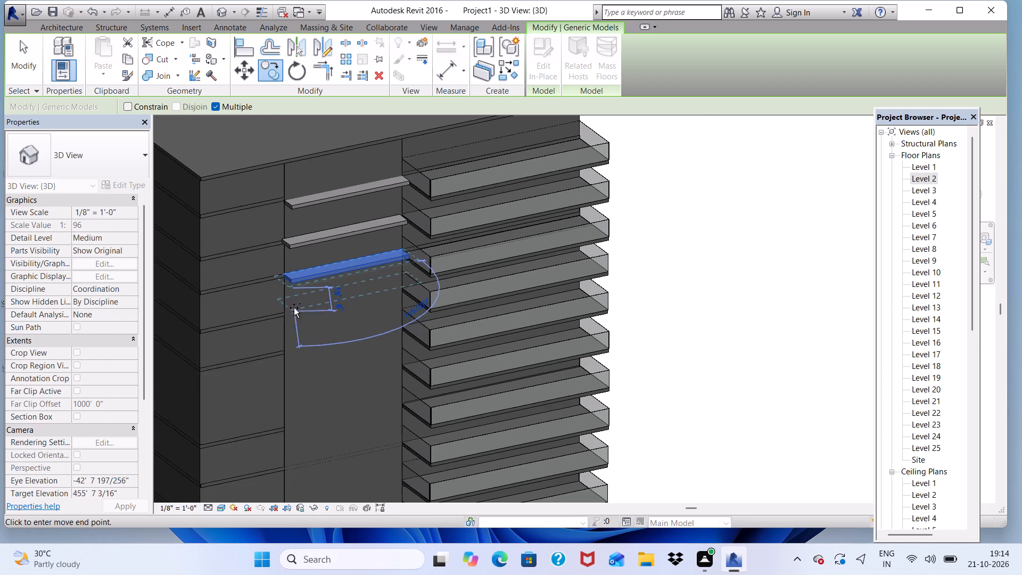
scroll(294, 308, "up", 3)
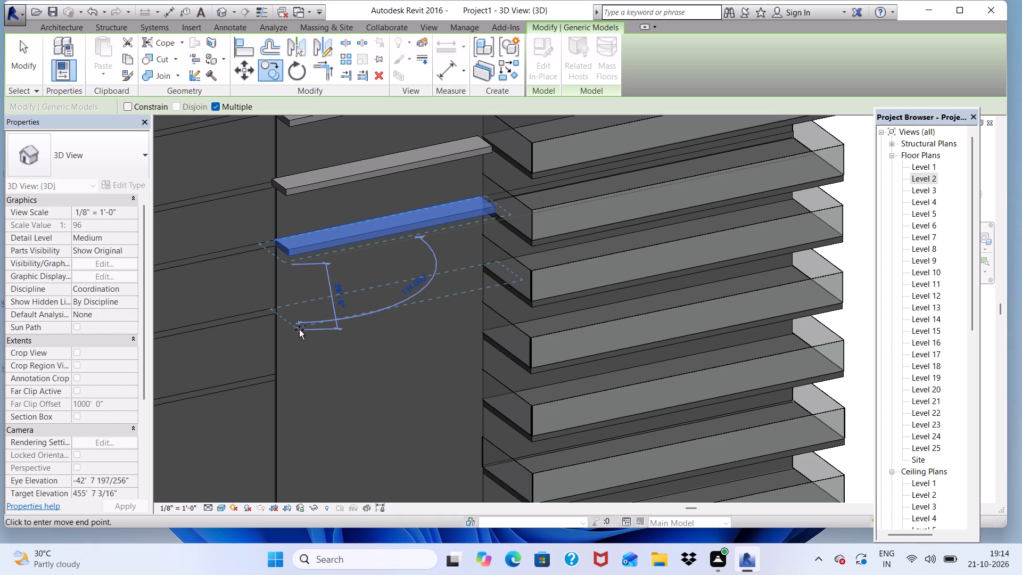
left_click(299, 330)
scroll(243, 328, "down", 4)
scroll(245, 385, "up", 3)
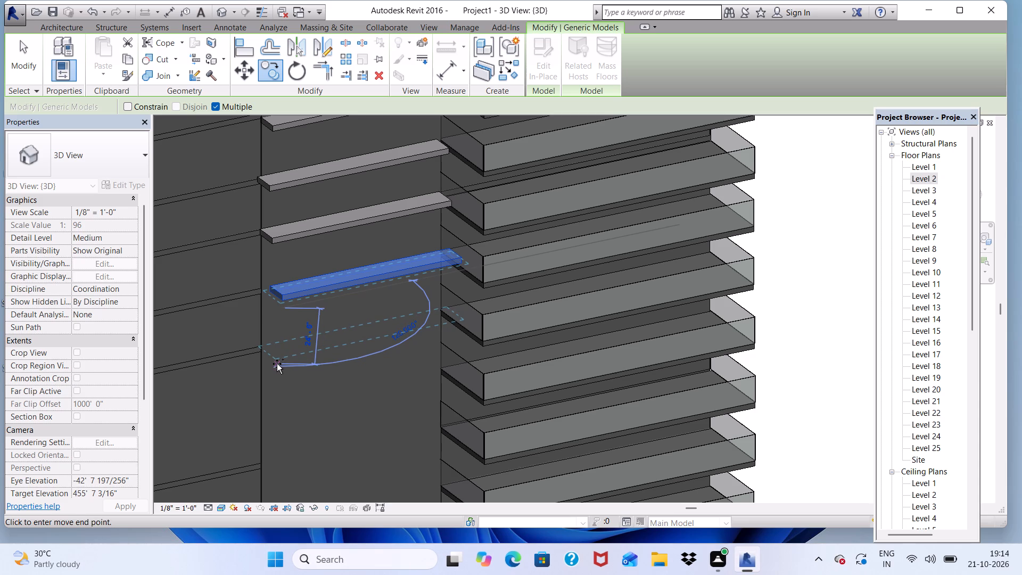
double_click(277, 364)
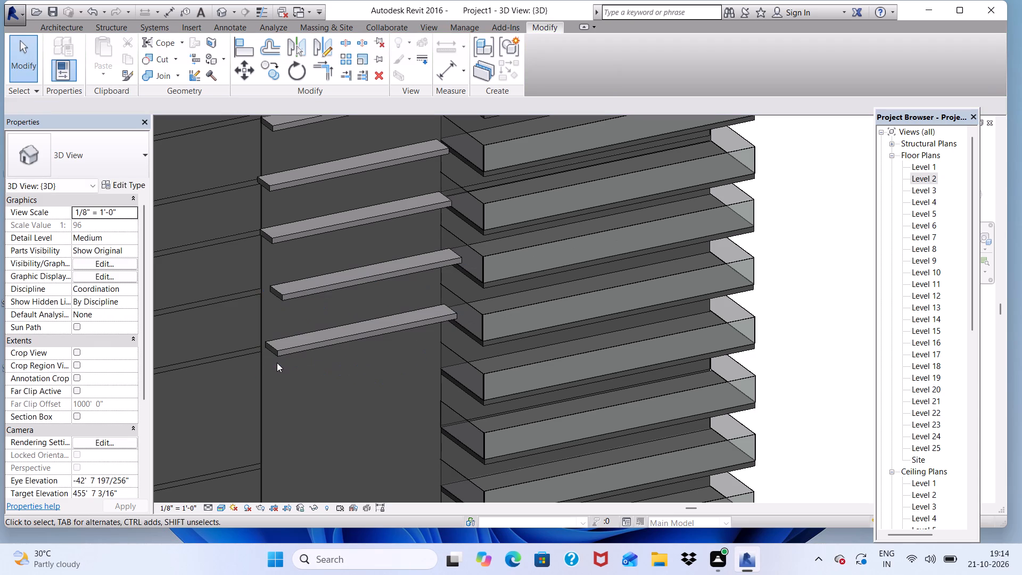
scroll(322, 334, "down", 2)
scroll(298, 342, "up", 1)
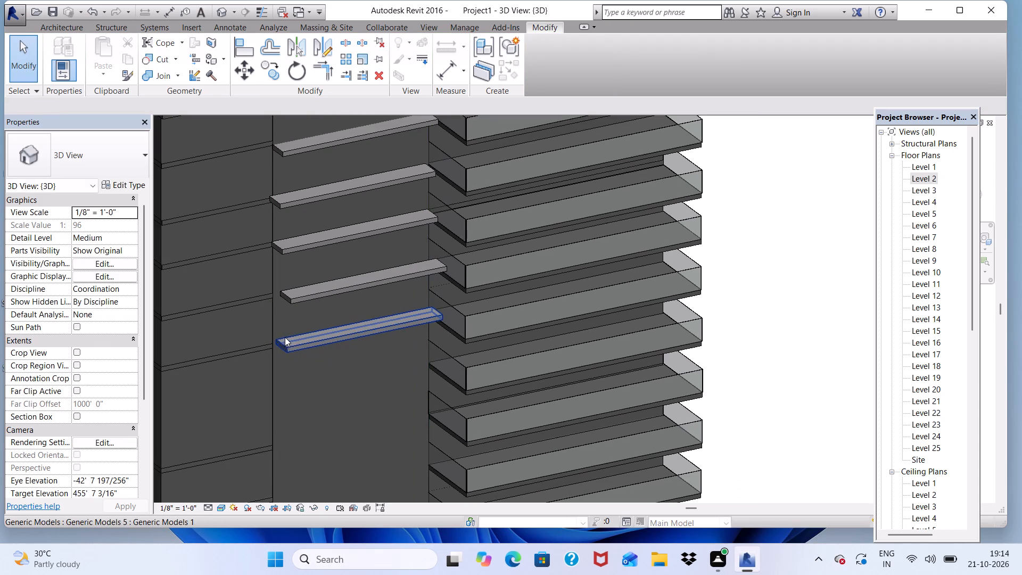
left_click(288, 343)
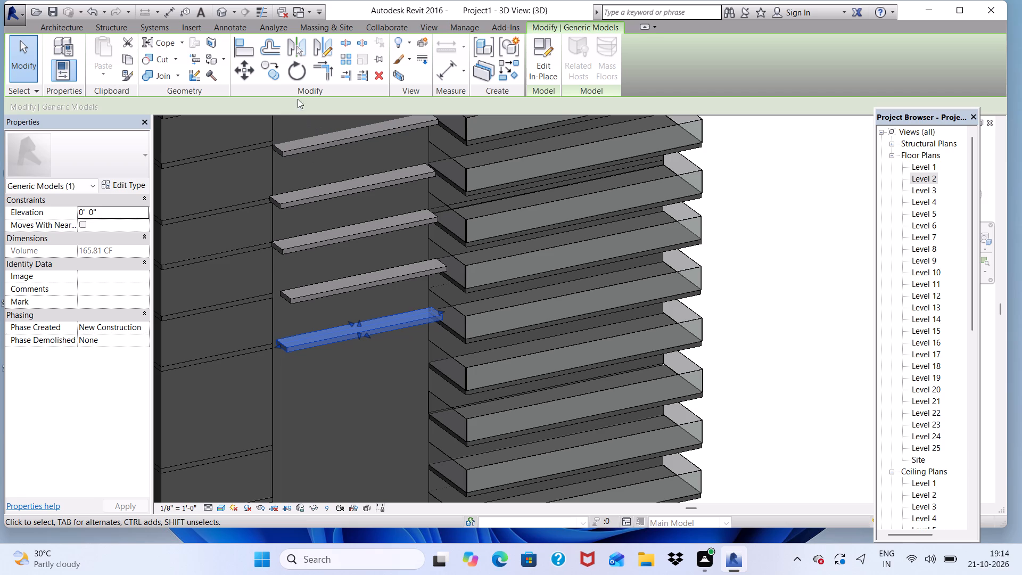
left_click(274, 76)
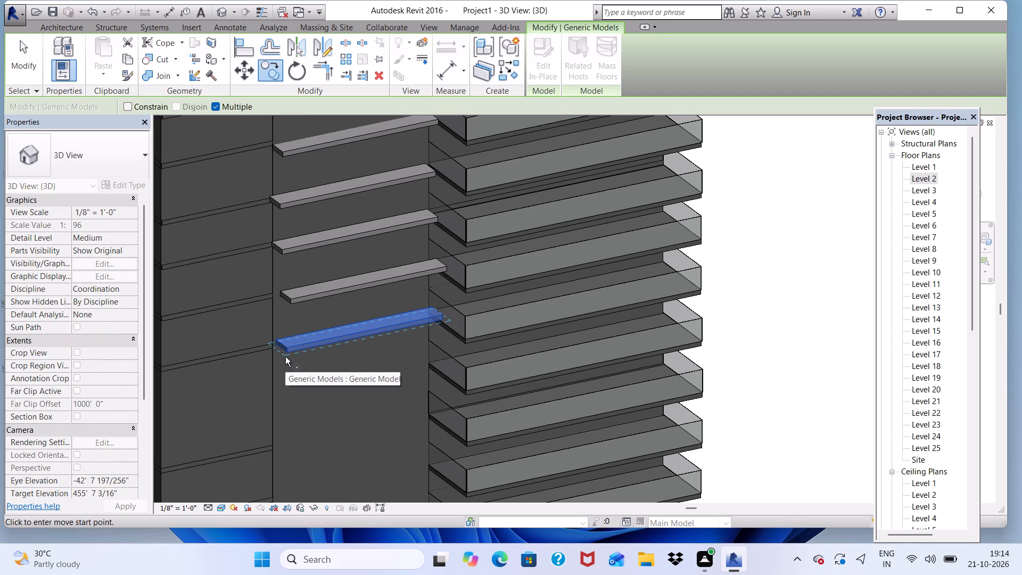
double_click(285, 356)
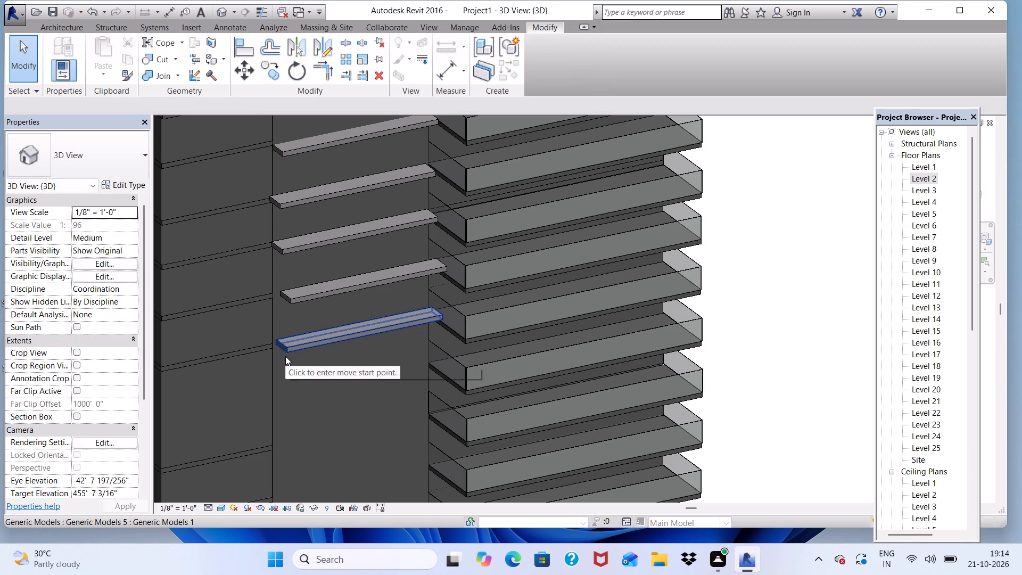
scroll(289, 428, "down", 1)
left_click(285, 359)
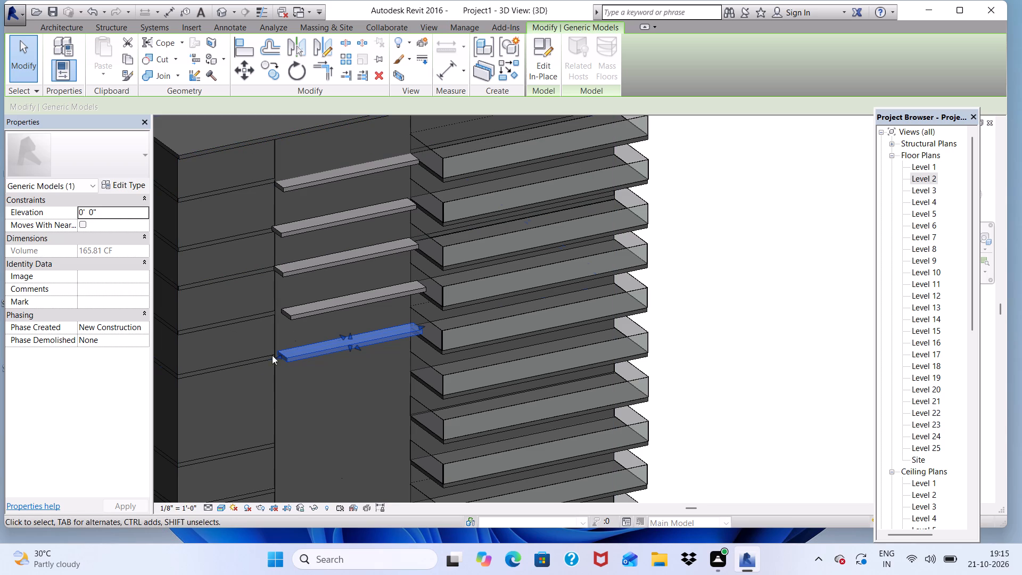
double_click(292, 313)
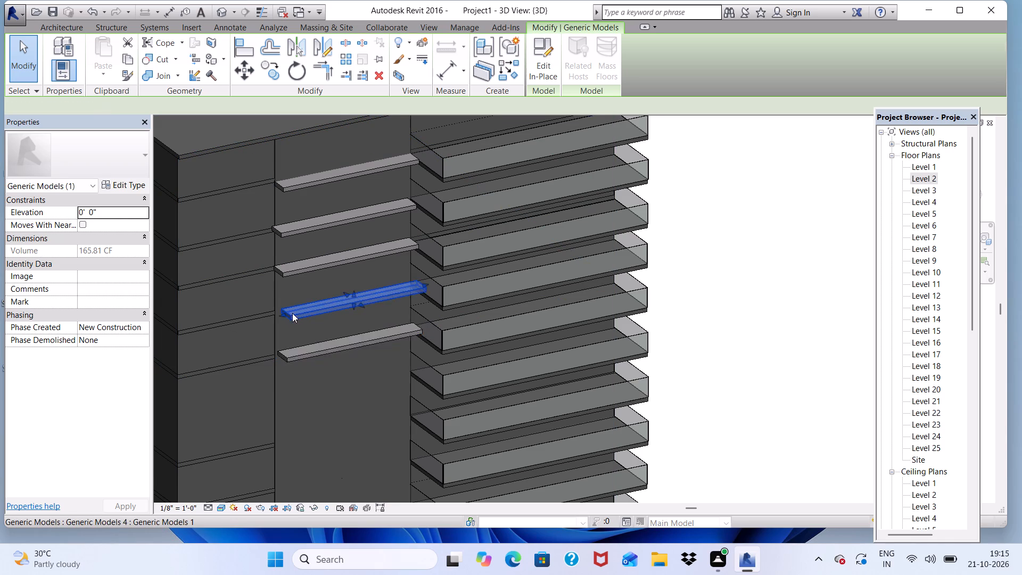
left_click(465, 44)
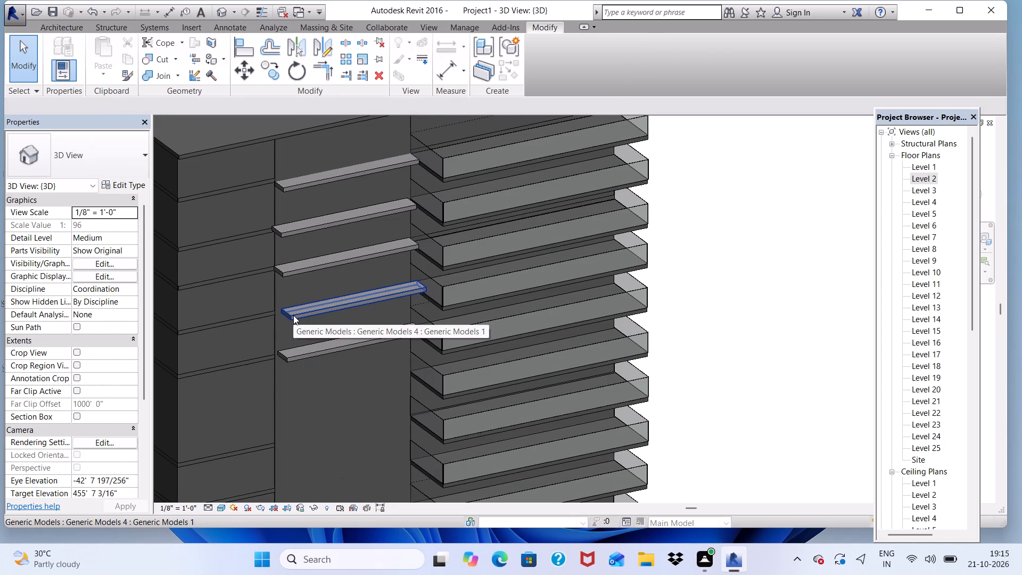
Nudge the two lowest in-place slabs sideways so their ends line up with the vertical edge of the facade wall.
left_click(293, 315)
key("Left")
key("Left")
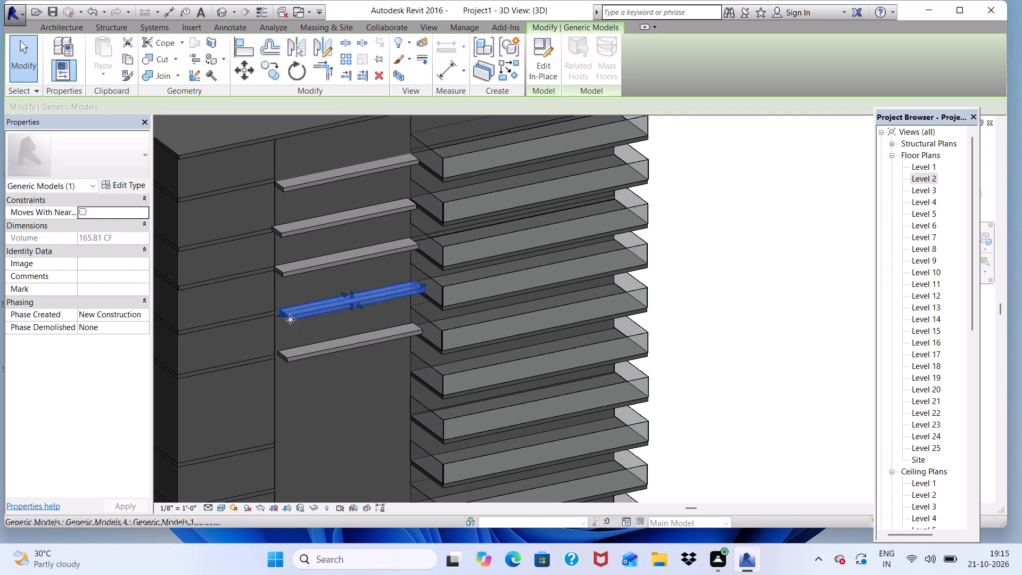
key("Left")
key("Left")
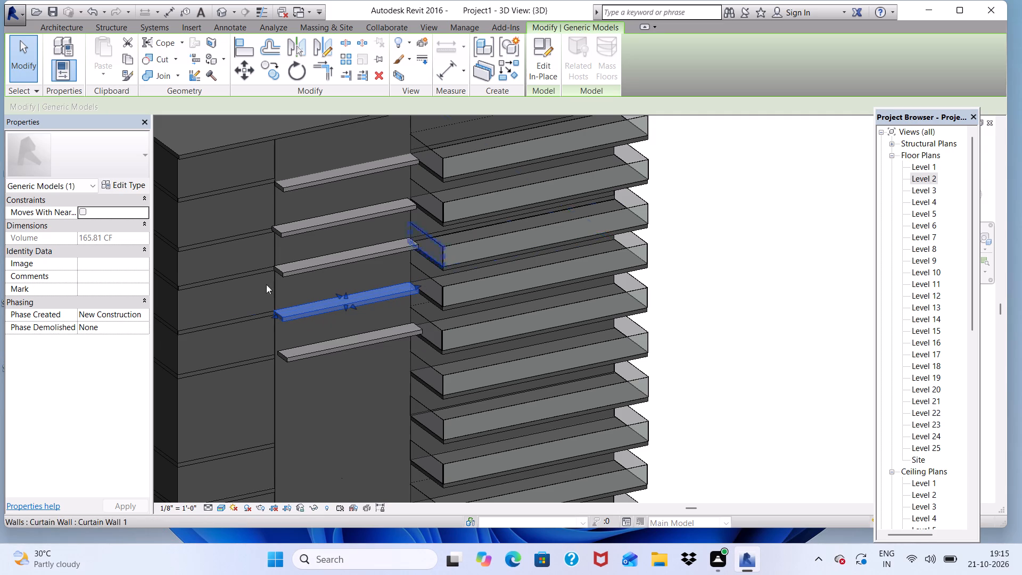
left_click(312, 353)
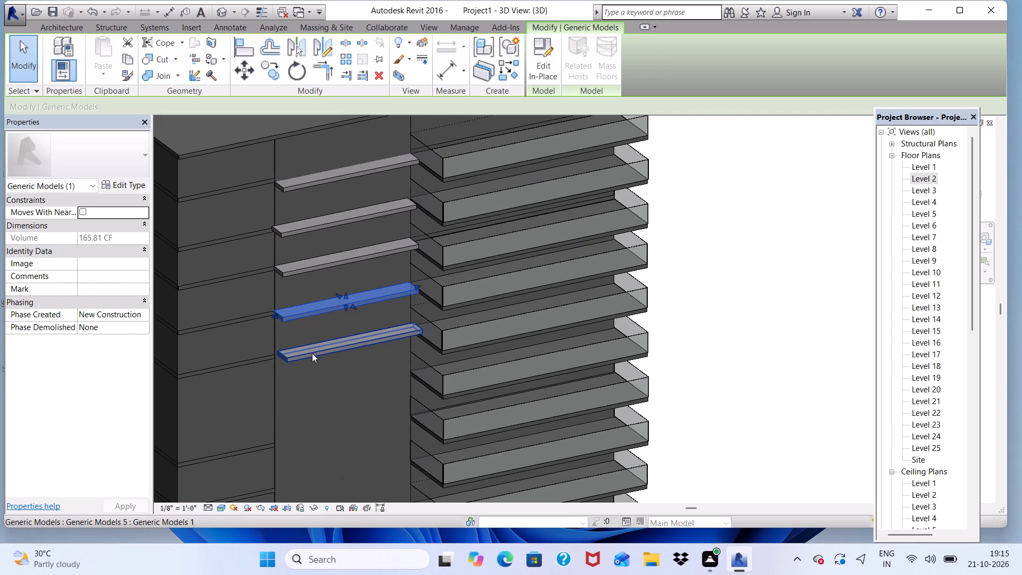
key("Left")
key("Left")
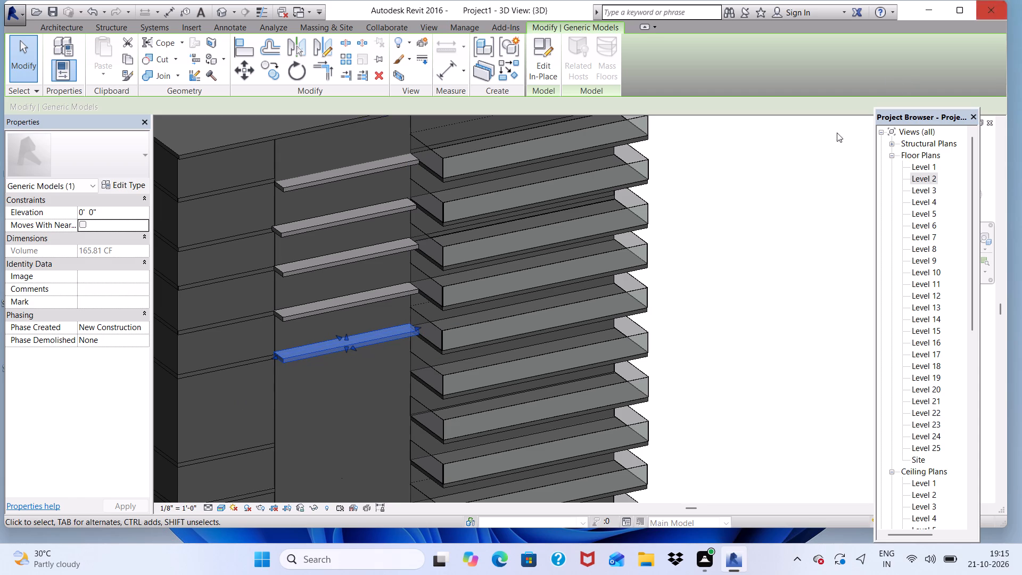
Examine the five in-place slabs from the side and from above, checking their position against the facade wall.
left_click(717, 280)
scroll(346, 147, "down", 3)
scroll(323, 281, "up", 3)
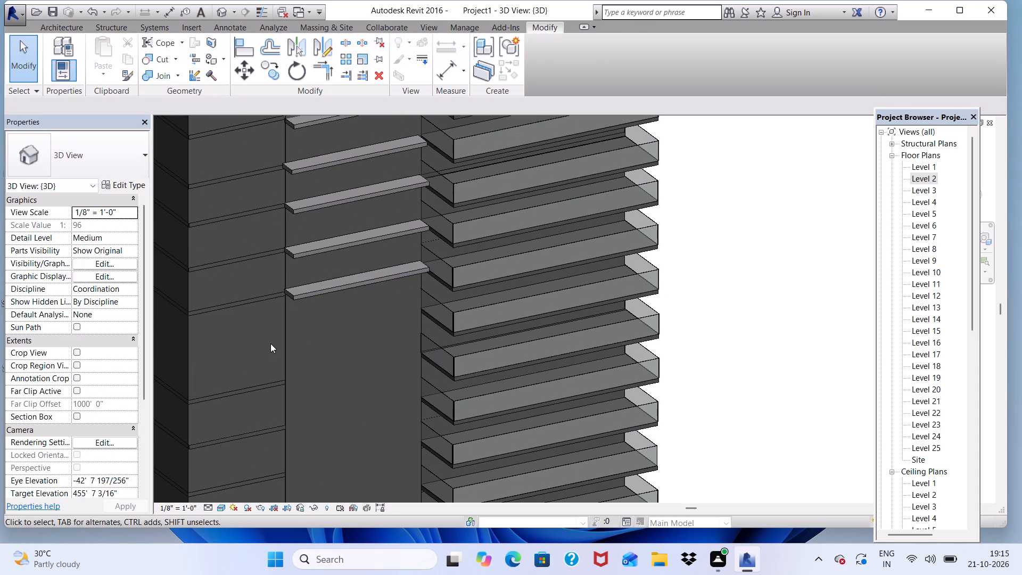
middle_click_drag(275, 350, 340, 291, "shift")
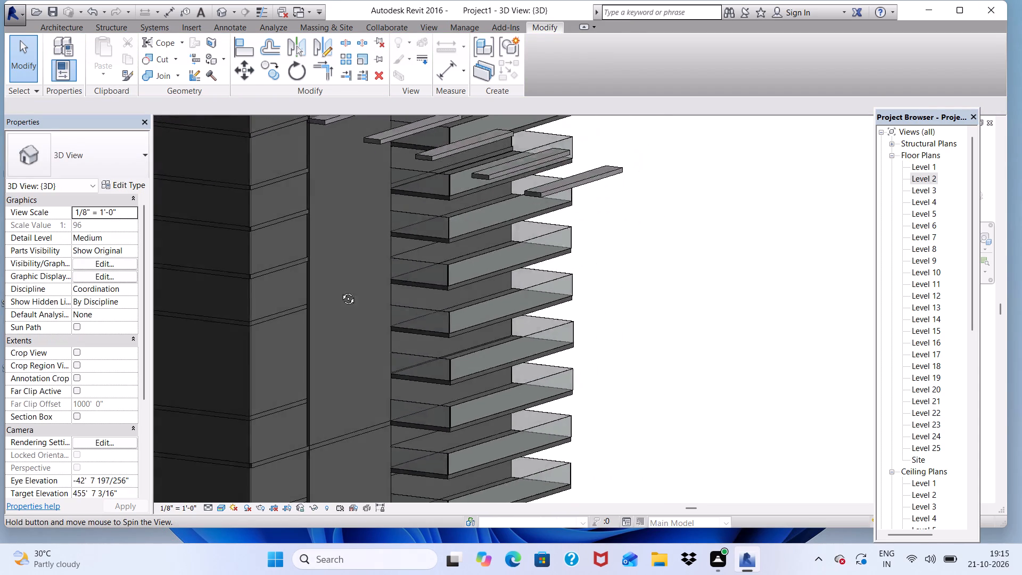
middle_click_drag(340, 291, 346, 311, "shift")
scroll(351, 248, "down", 5)
scroll(399, 194, "up", 5)
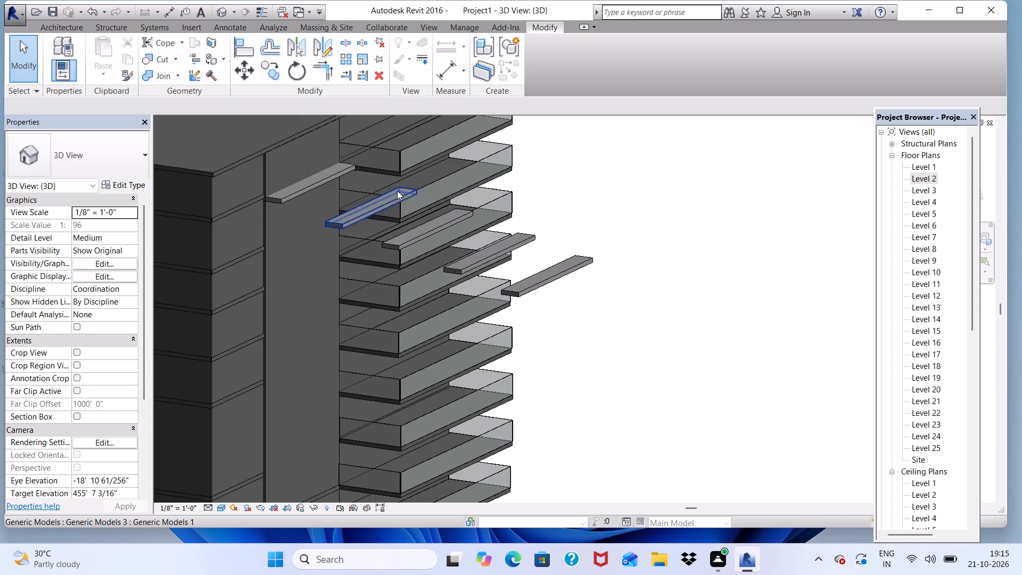
scroll(320, 194, "down", 3)
scroll(363, 234, "down", 1)
scroll(362, 244, "up", 2)
scroll(361, 244, "down", 1)
middle_click_drag(284, 284, 284, 289, "shift")
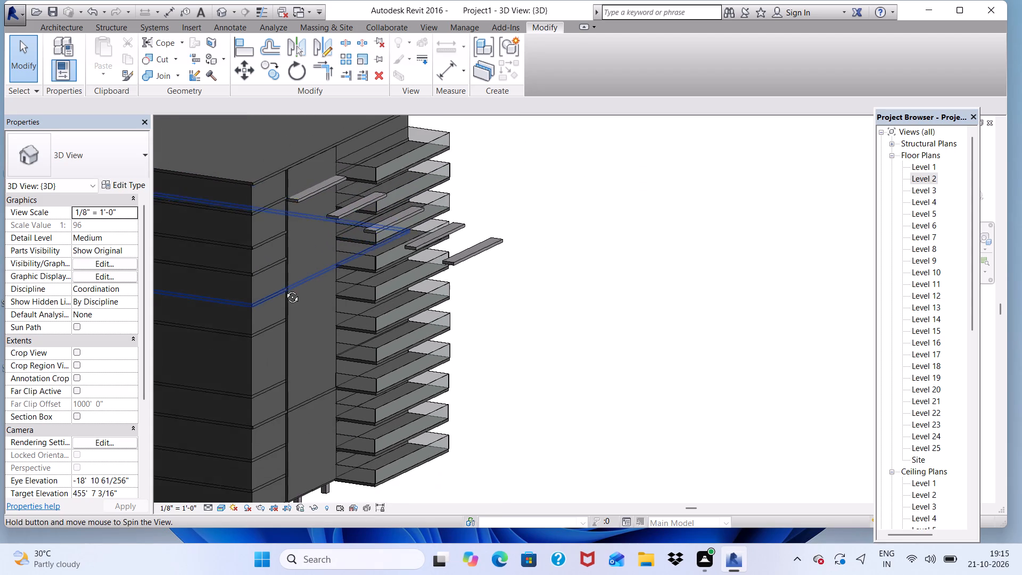
middle_click_drag(284, 289, 273, 395, "shift")
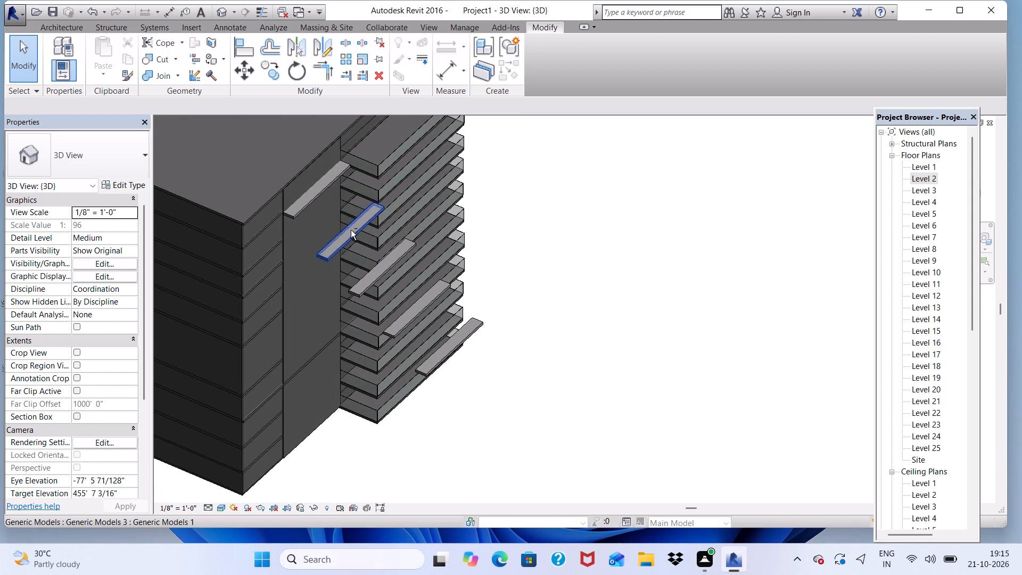
scroll(348, 223, "up", 4, "shift")
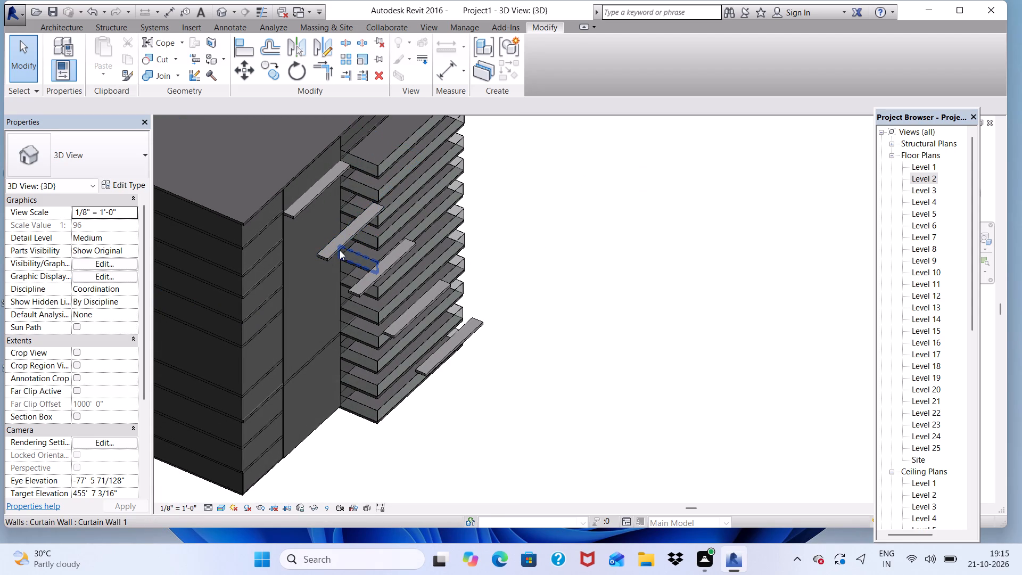
Delete the four lower in-place slab copies standing away from the facade wall, keeping only the topmost slab.
left_click(329, 252)
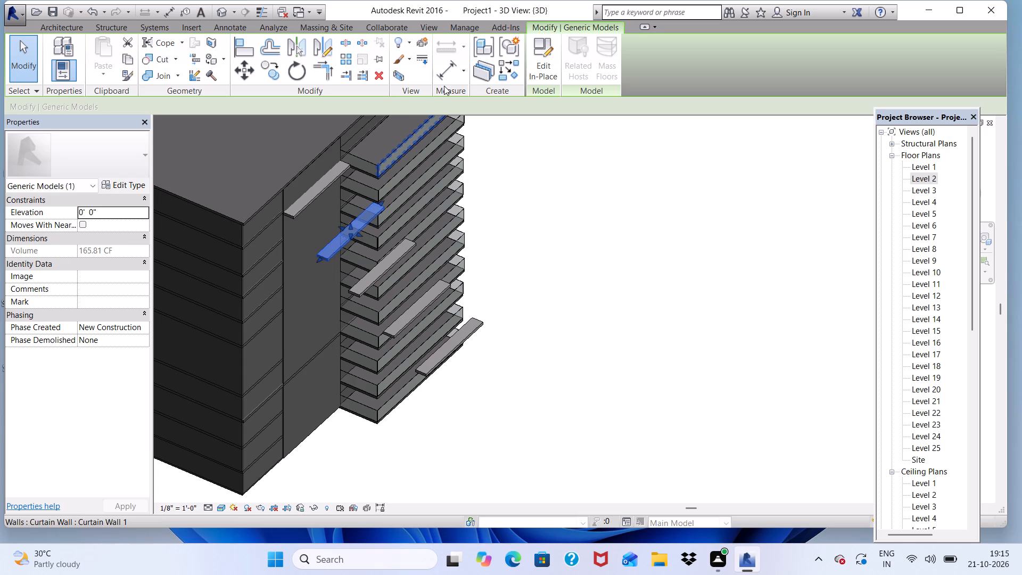
key("Delete")
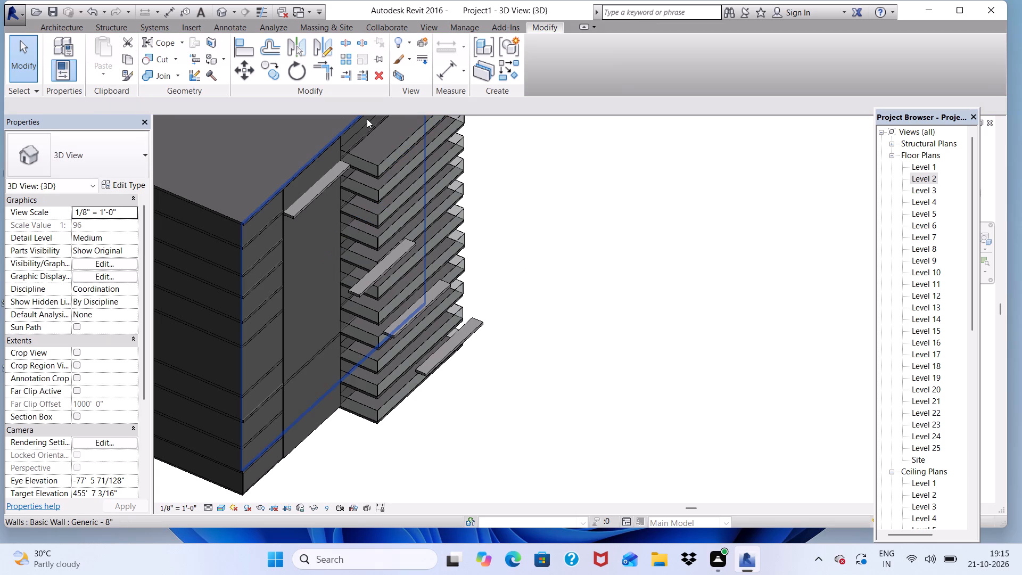
left_click(357, 291)
key("Delete")
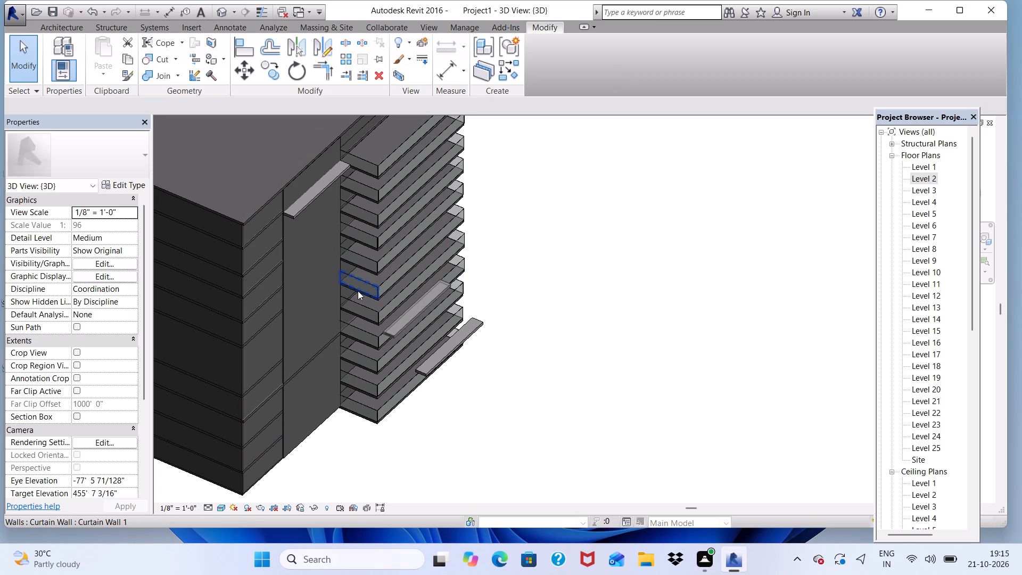
left_click(403, 324)
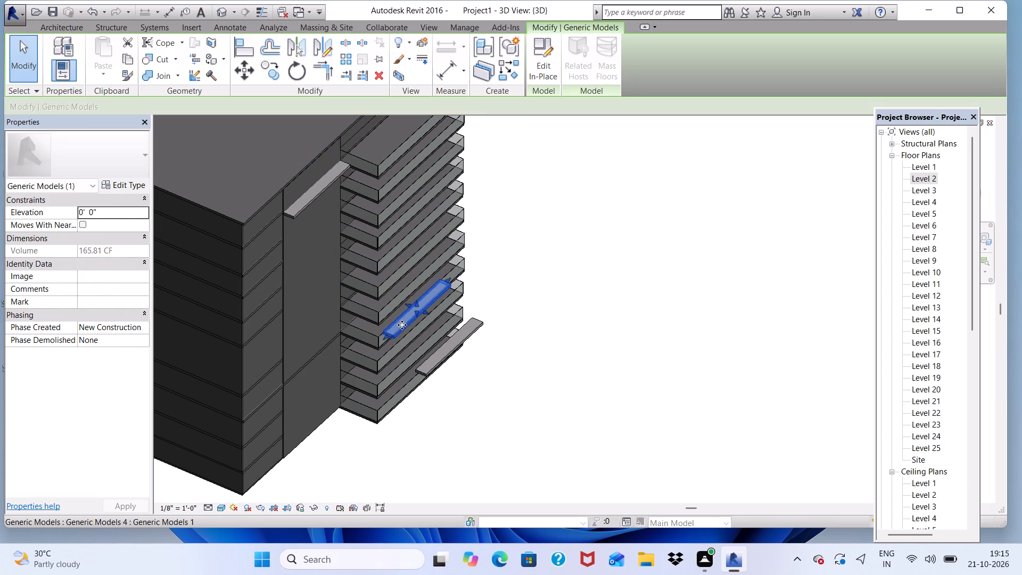
key("Delete")
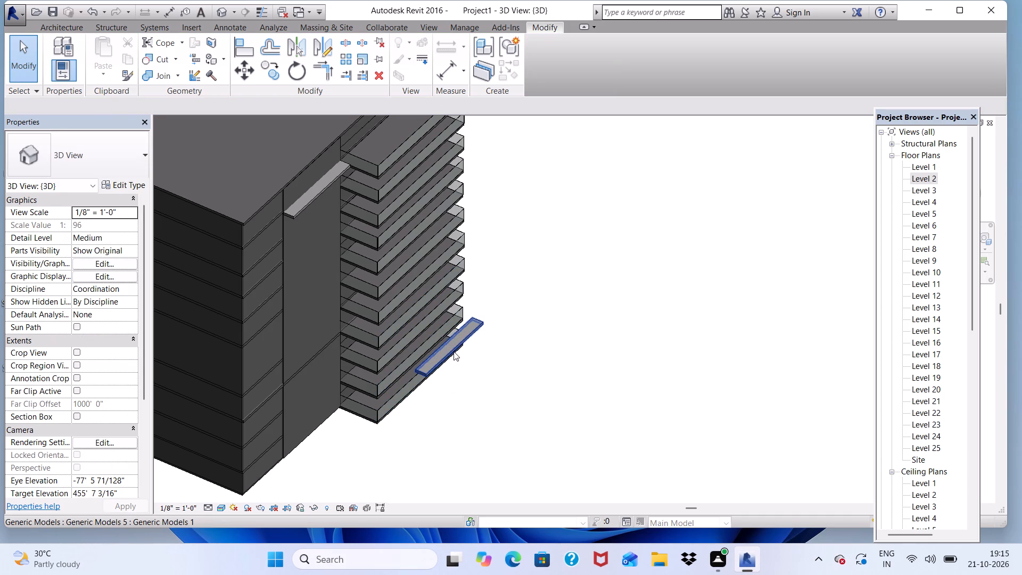
double_click(475, 332)
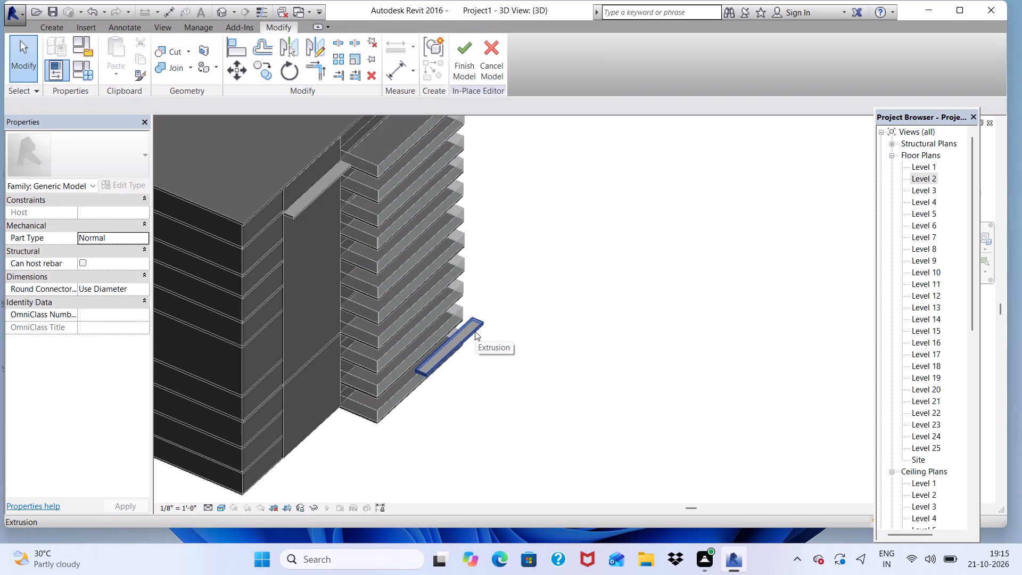
key("Delete")
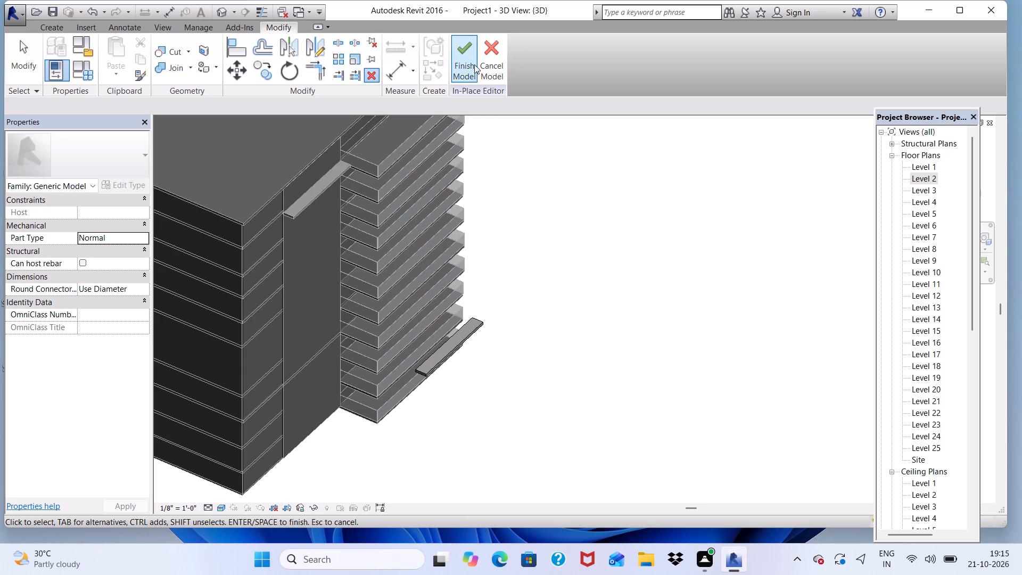
double_click(463, 64)
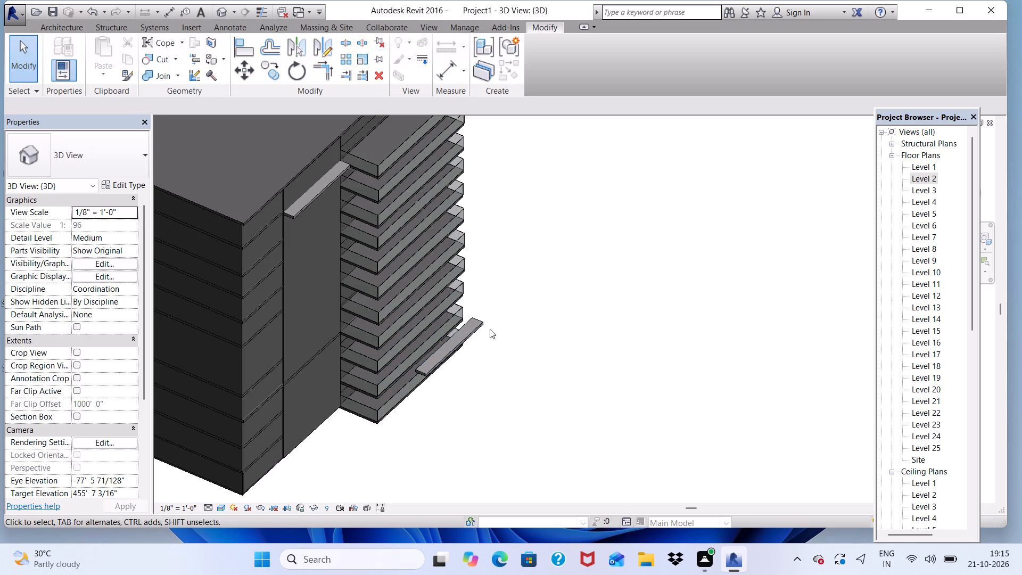
left_click(481, 328)
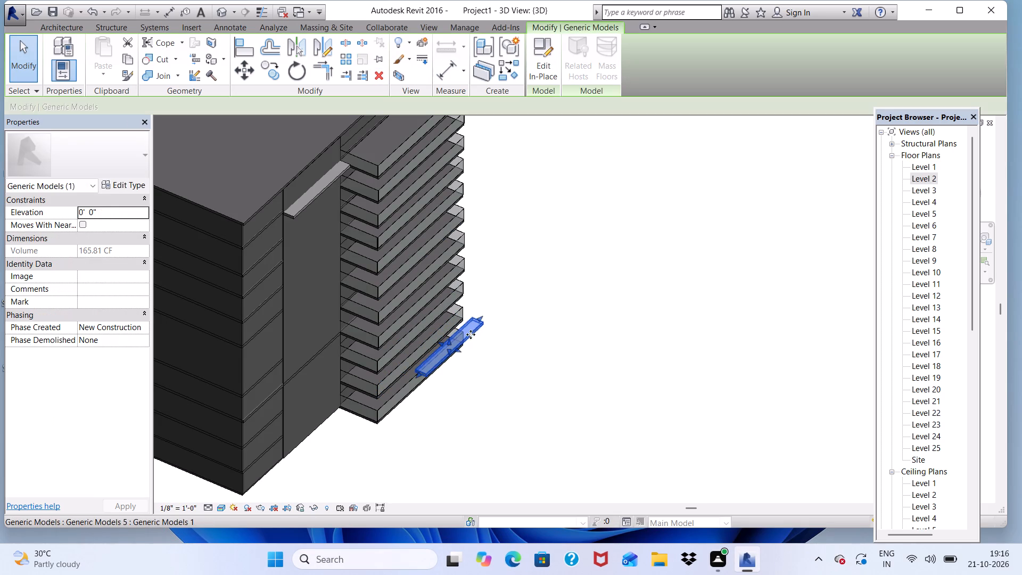
key("Delete")
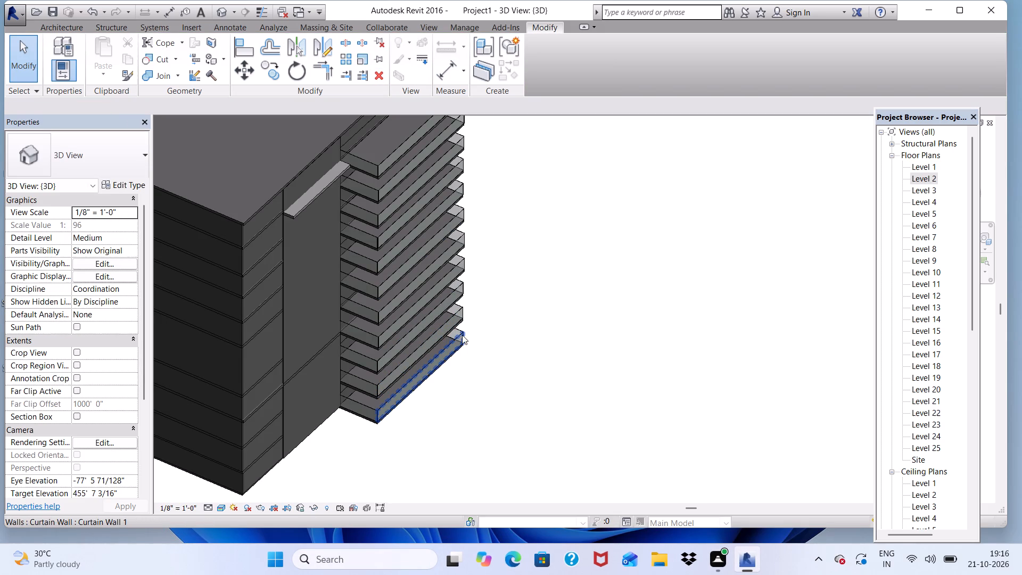
key("space")
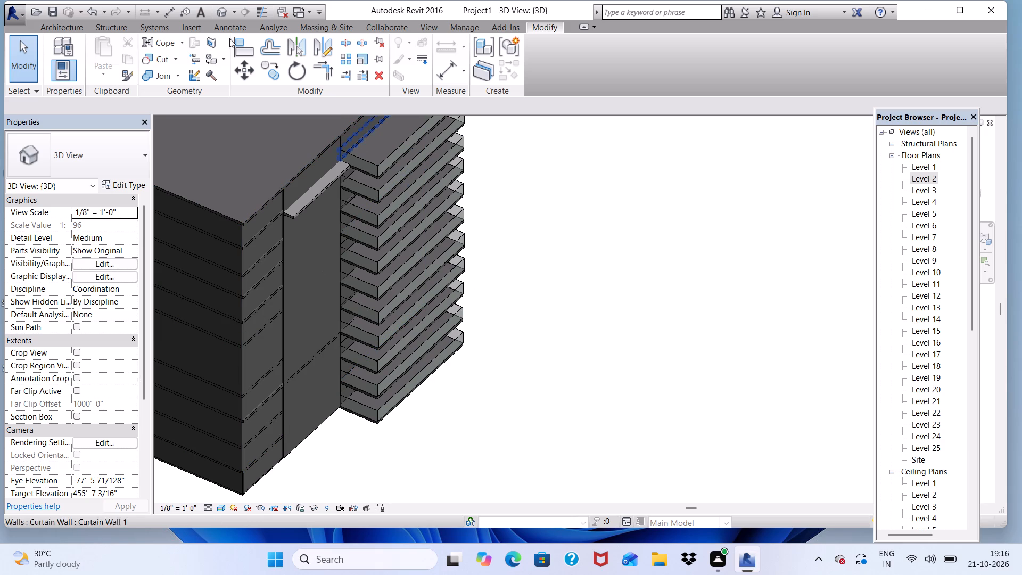
Reduce the projection of the remaining top in-place slab by pulling its outer face towards the facade wall, to a volume of about 60 CF.
scroll(327, 373, "up", 3)
scroll(349, 346, "down", 2)
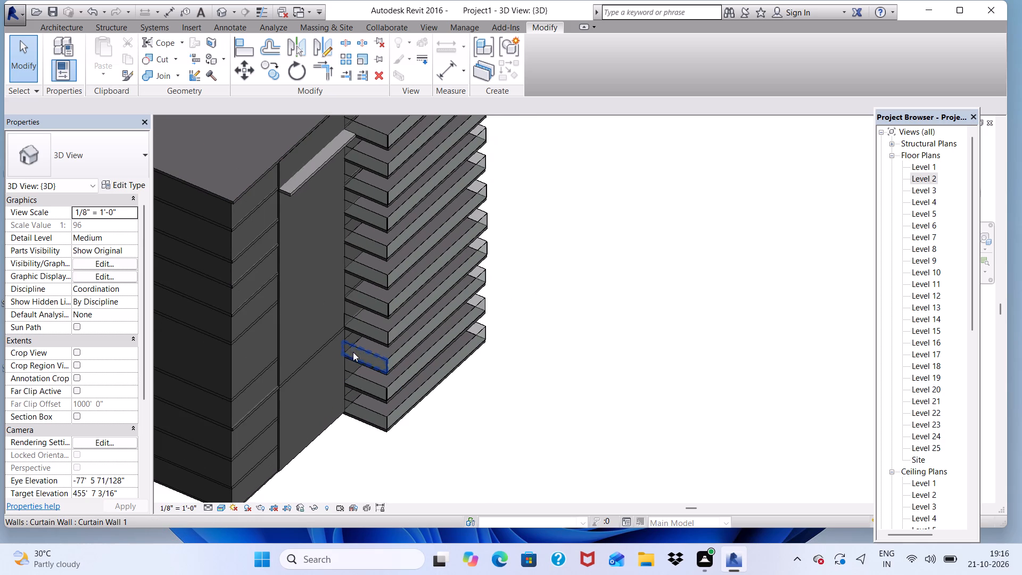
middle_click_drag(377, 405, 261, 120, "shift")
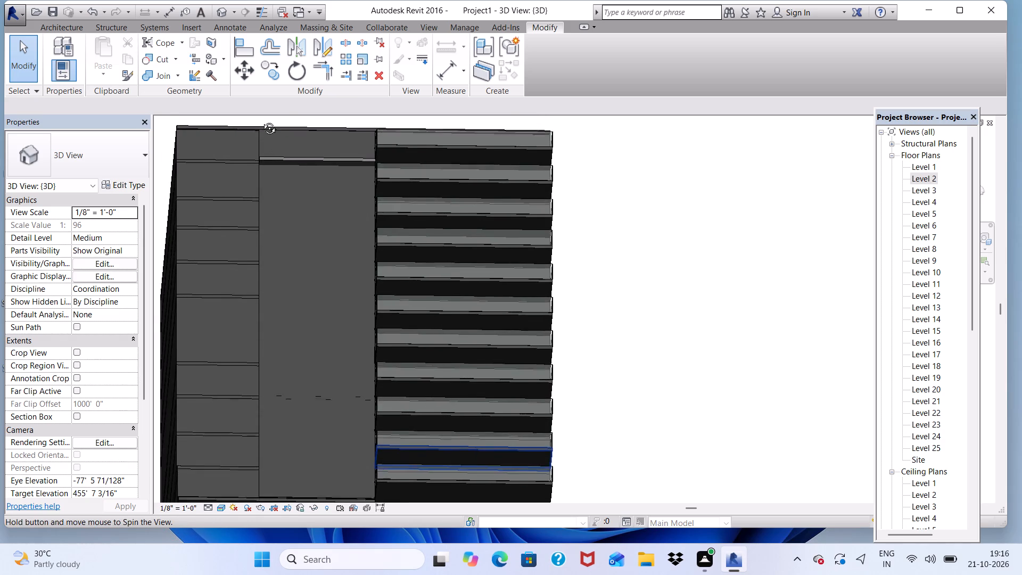
middle_click_drag(261, 120, 376, 387, "shift")
scroll(284, 162, "up", 4, "shift")
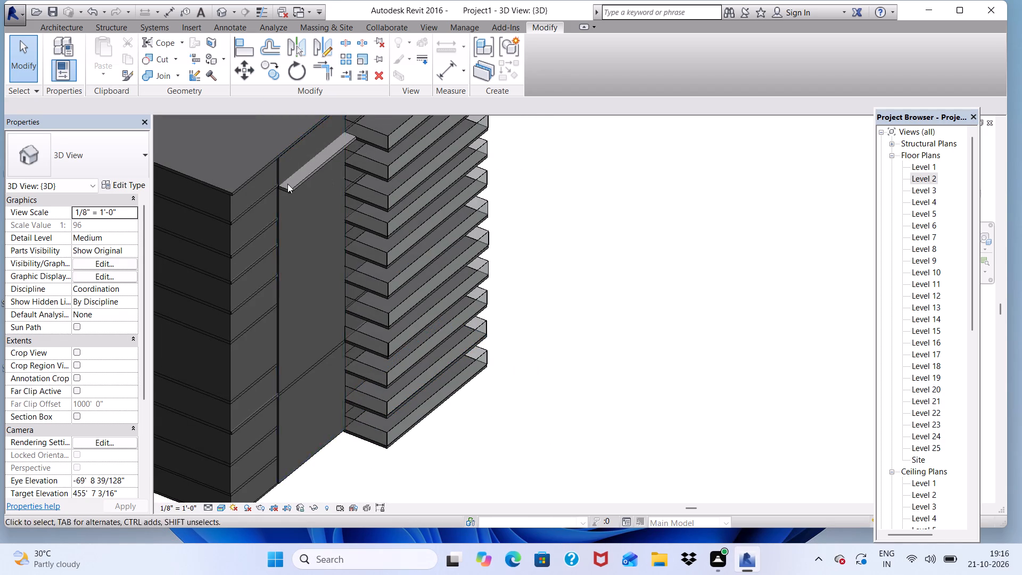
scroll(287, 186, "up", 2)
left_click(293, 188)
scroll(337, 161, "up", 7)
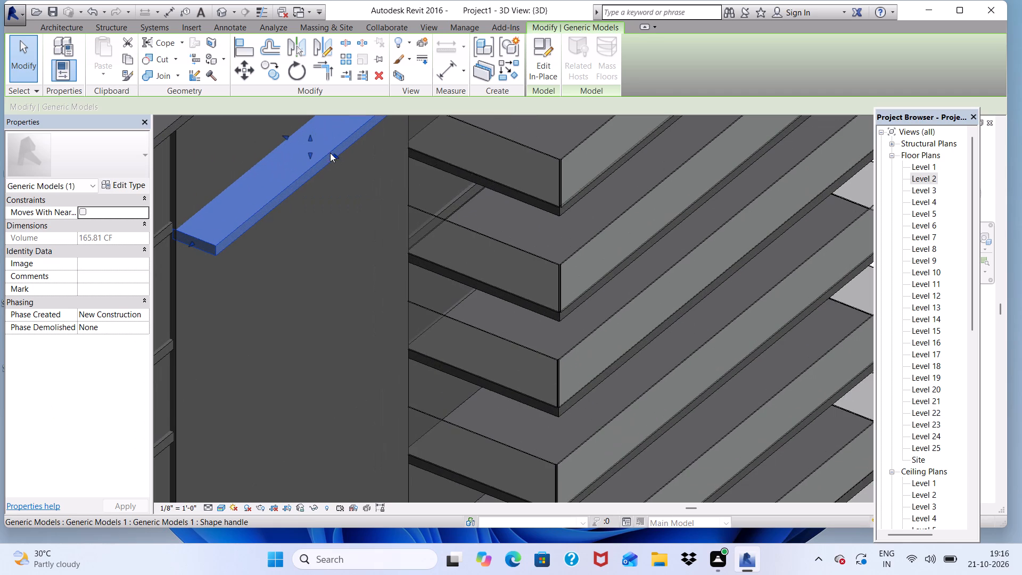
left_click_drag(333, 155, 311, 153)
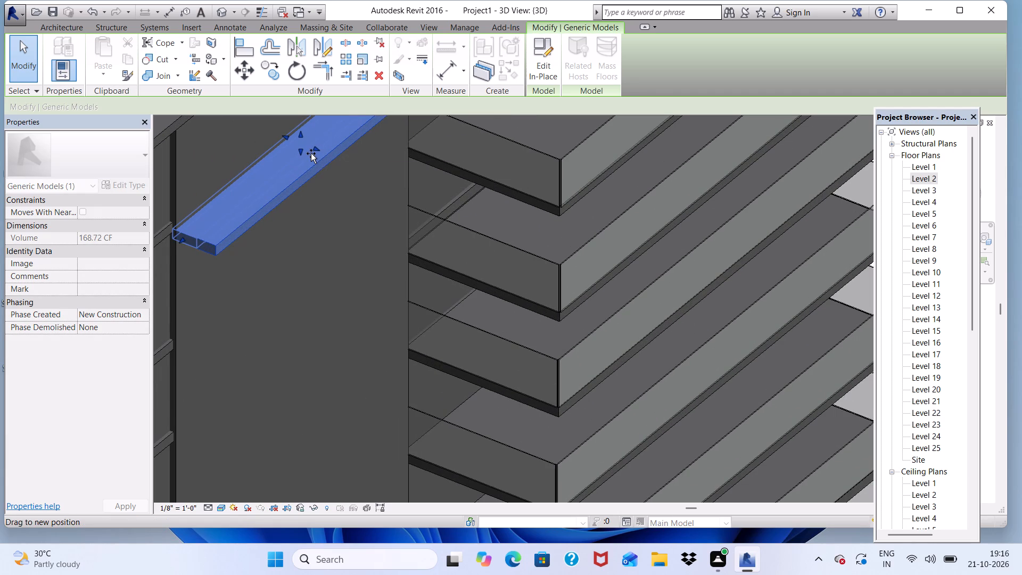
left_click_drag(311, 153, 304, 146)
scroll(312, 155, "down", 4)
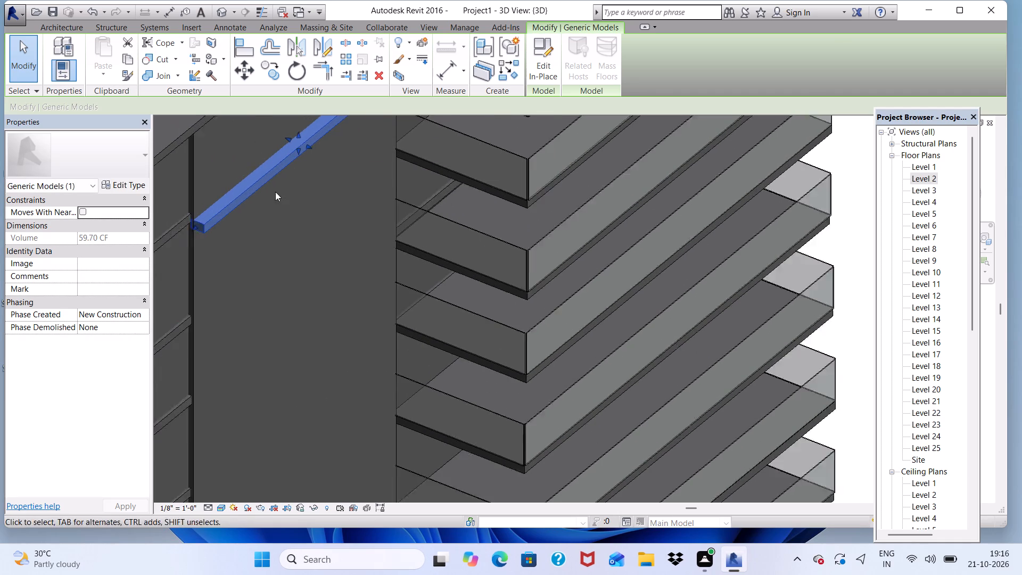
scroll(263, 187, "down", 2)
left_click(622, 221)
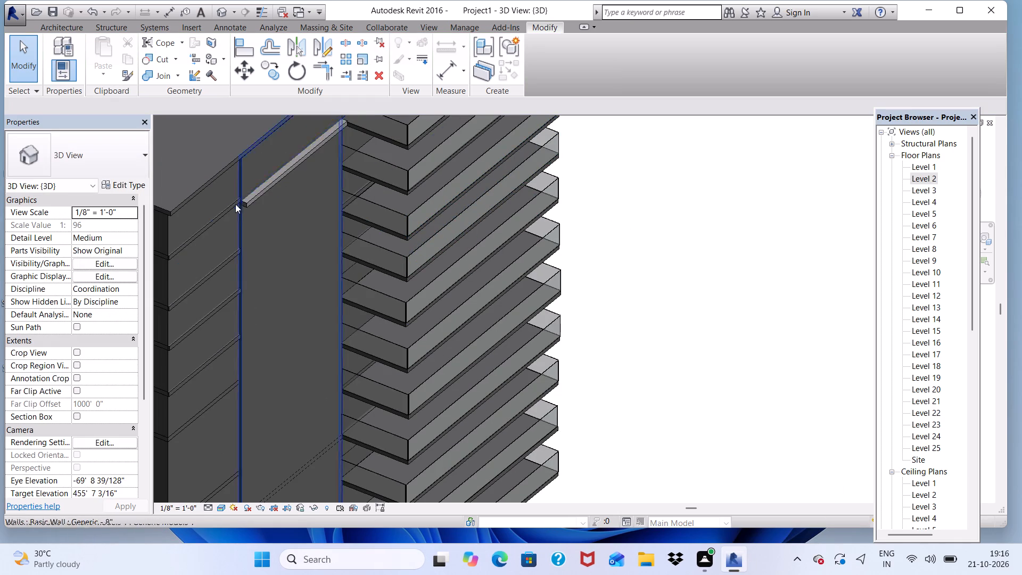
Create a new in-place component in the Generic Models category, keeping the suggested name.
scroll(249, 195, "up", 3)
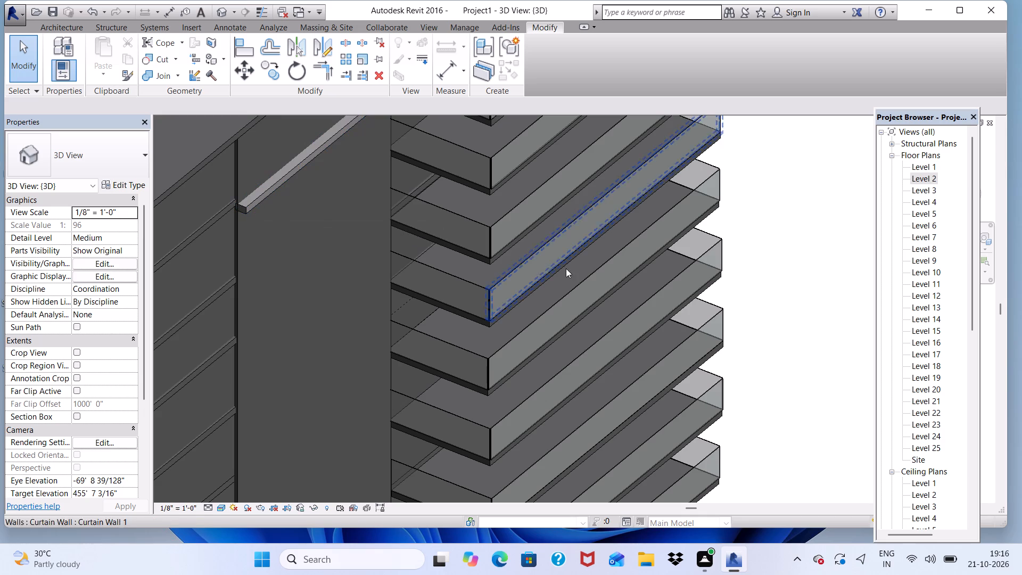
left_click(768, 237)
scroll(493, 233, "down", 6)
scroll(448, 202, "down", 4)
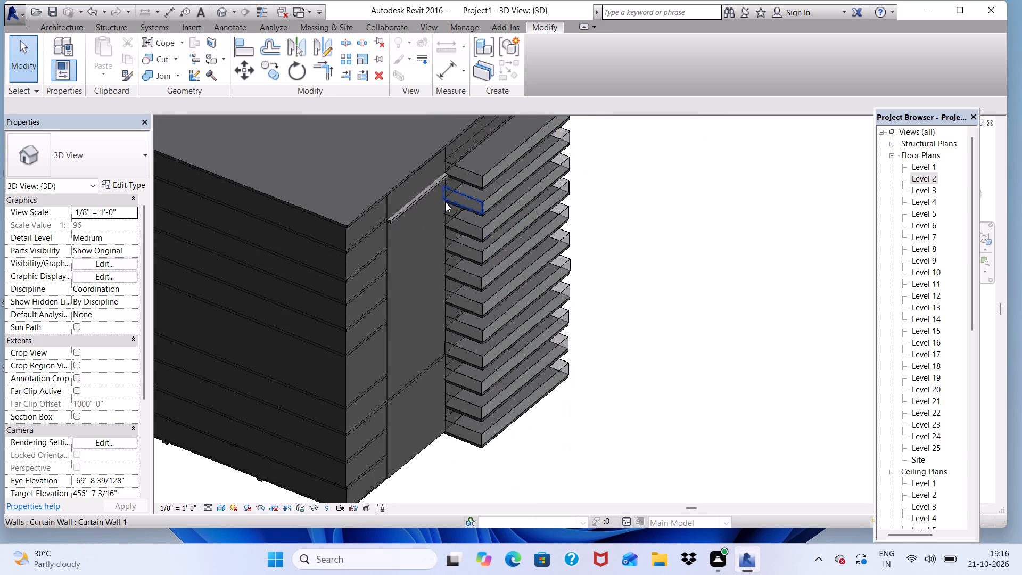
scroll(445, 203, "up", 6)
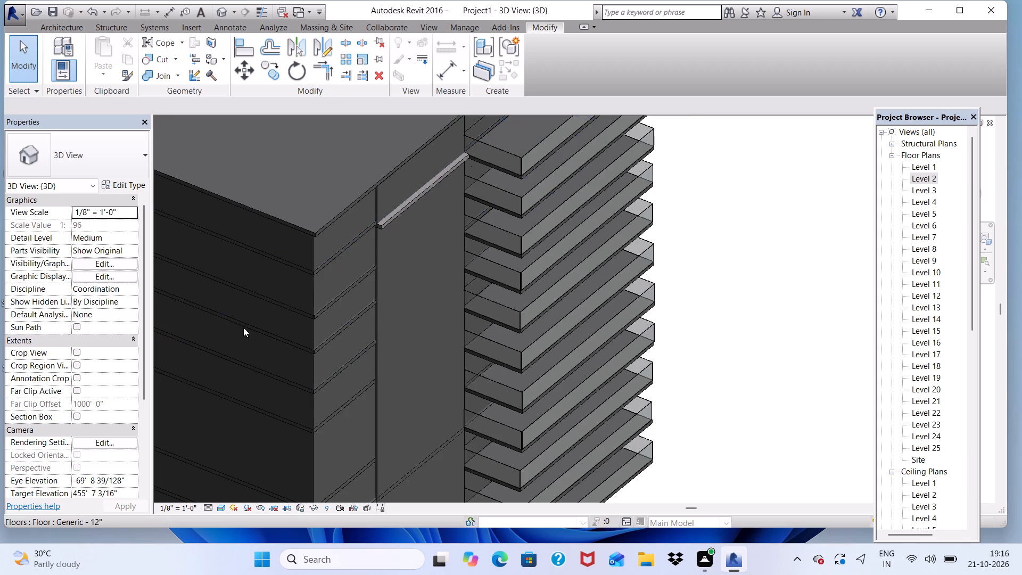
scroll(418, 276, "up", 4)
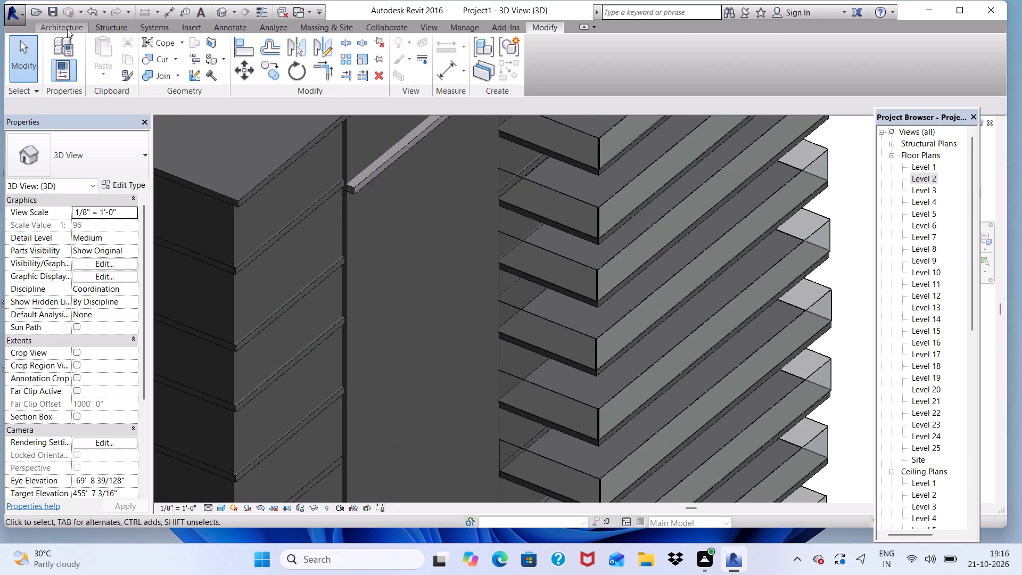
left_click(67, 29)
left_click(47, 25)
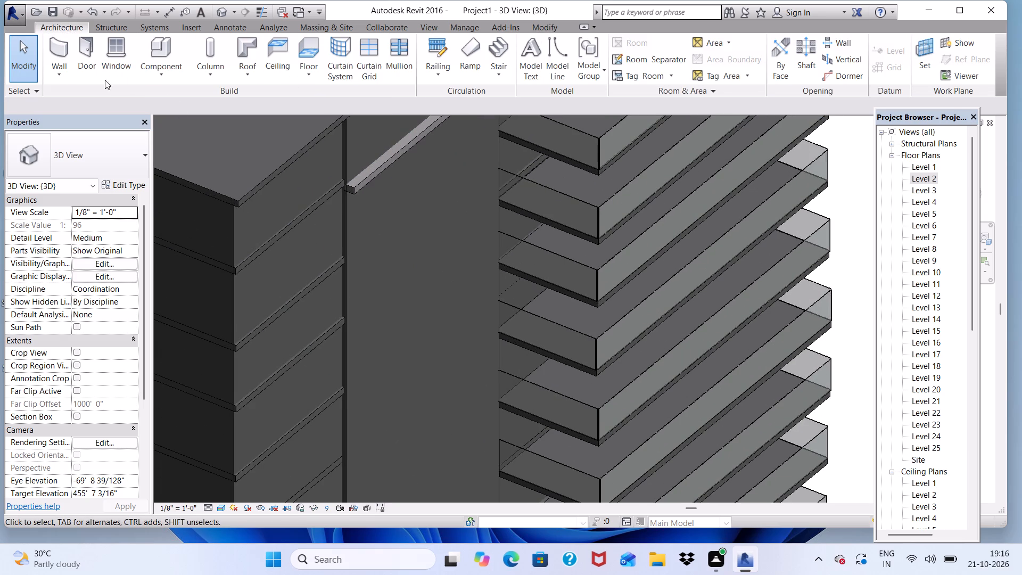
left_click(155, 70)
left_click(177, 126)
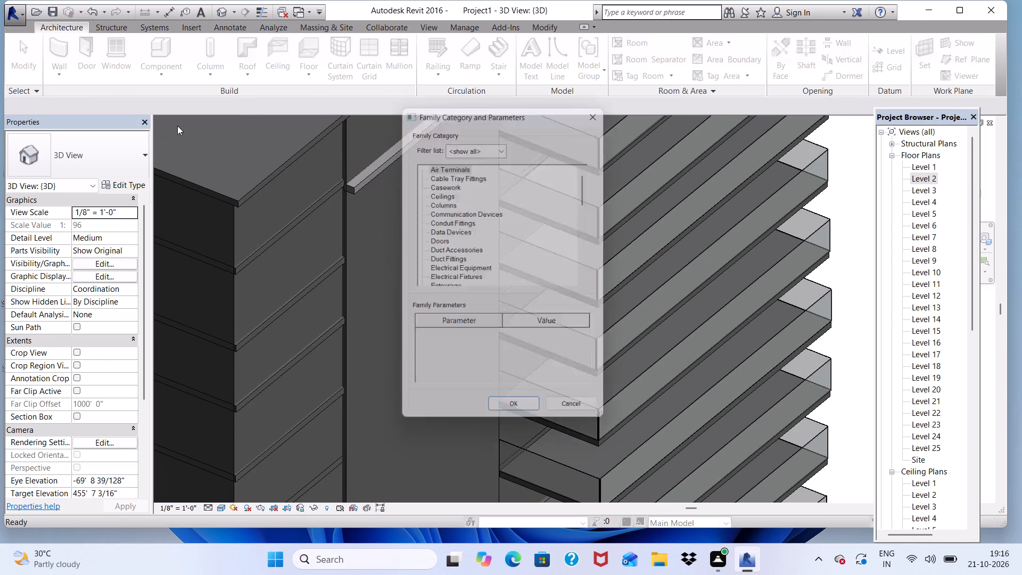
scroll(446, 199, "down", 6)
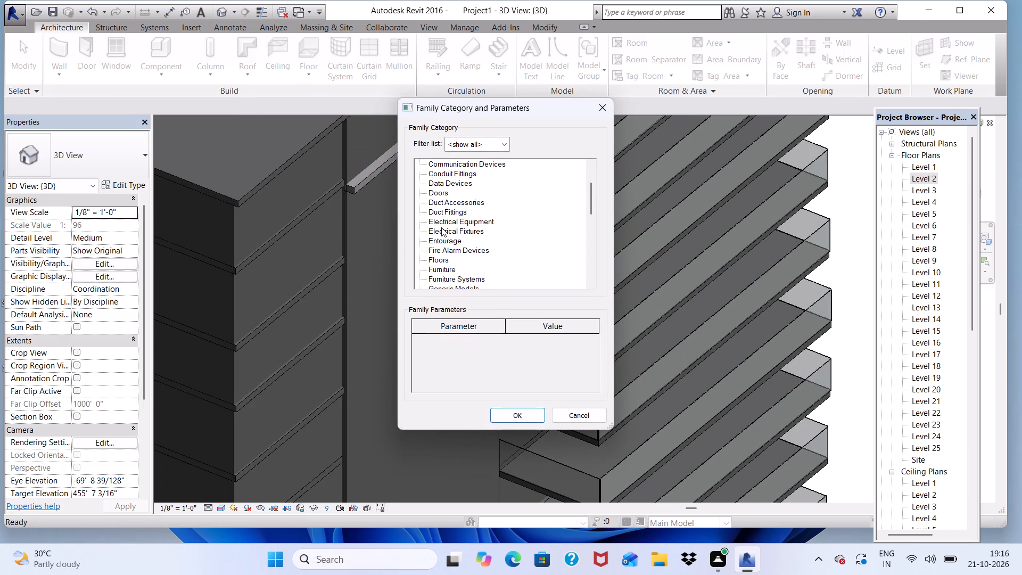
left_click(437, 278)
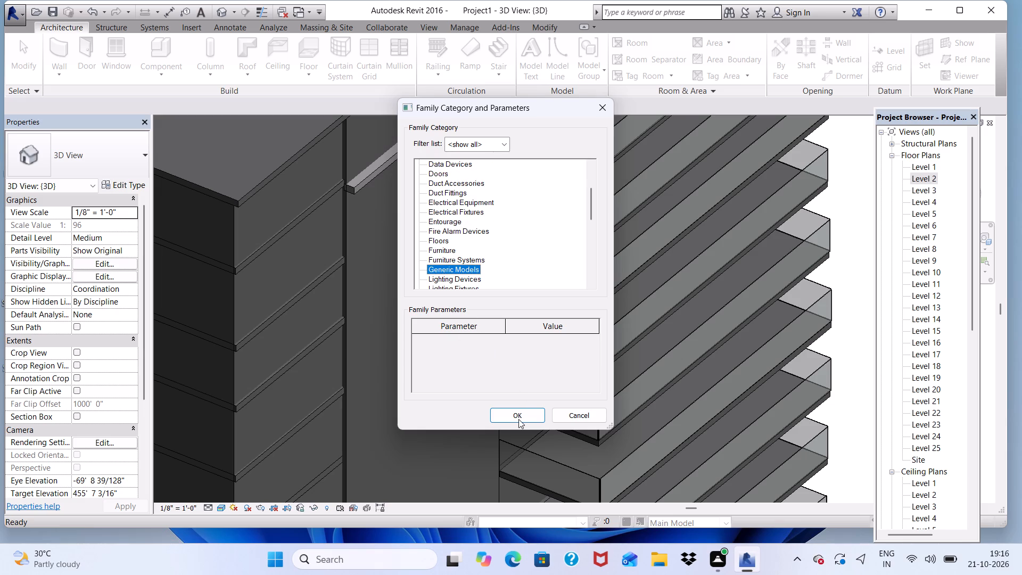
left_click(518, 420)
left_click(502, 287)
left_click(501, 295)
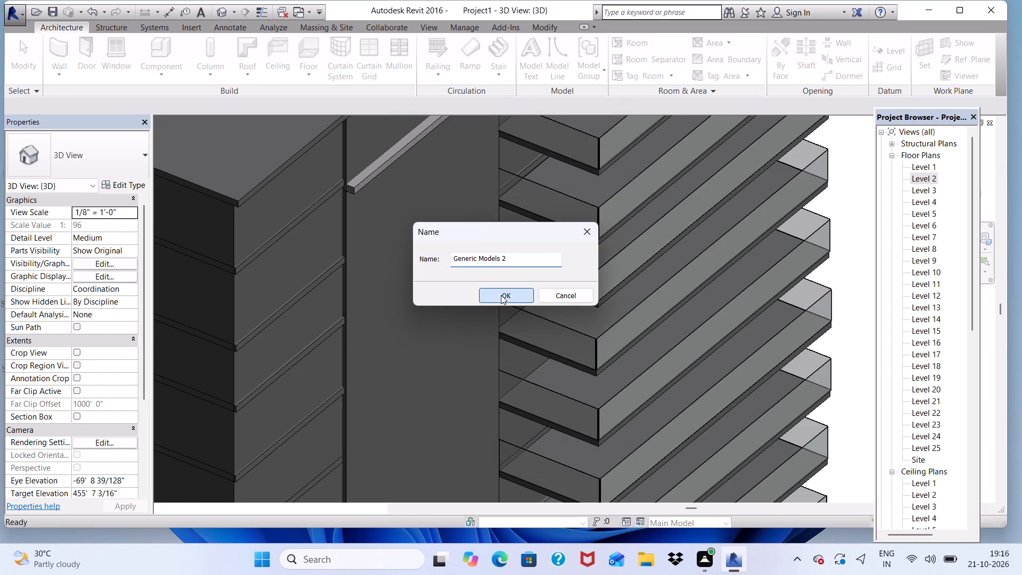
Start an extrusion and set its work plane by picking the Generic - 12" floor one storey below the existing in-place slab.
left_click(117, 54)
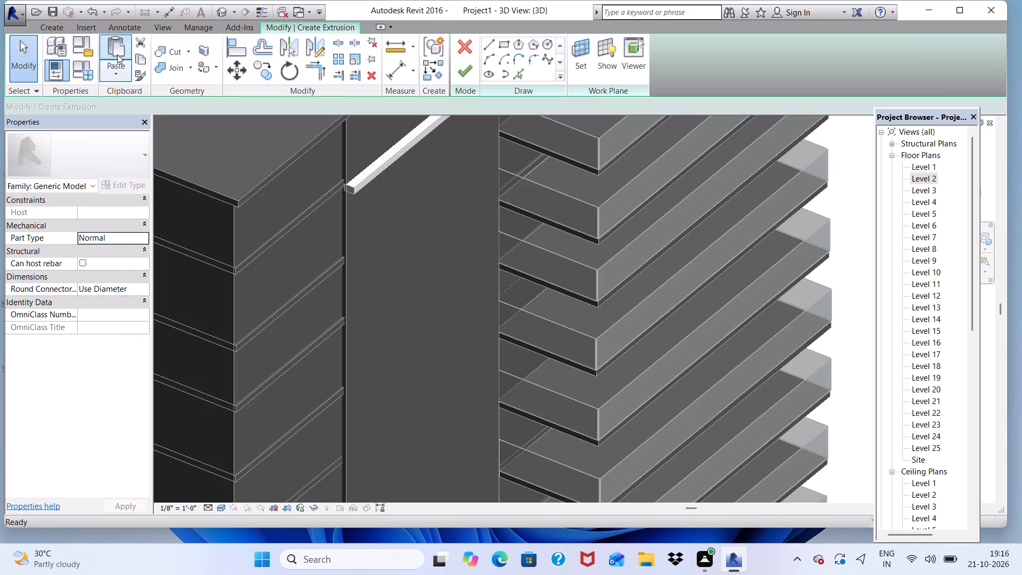
left_click(581, 59)
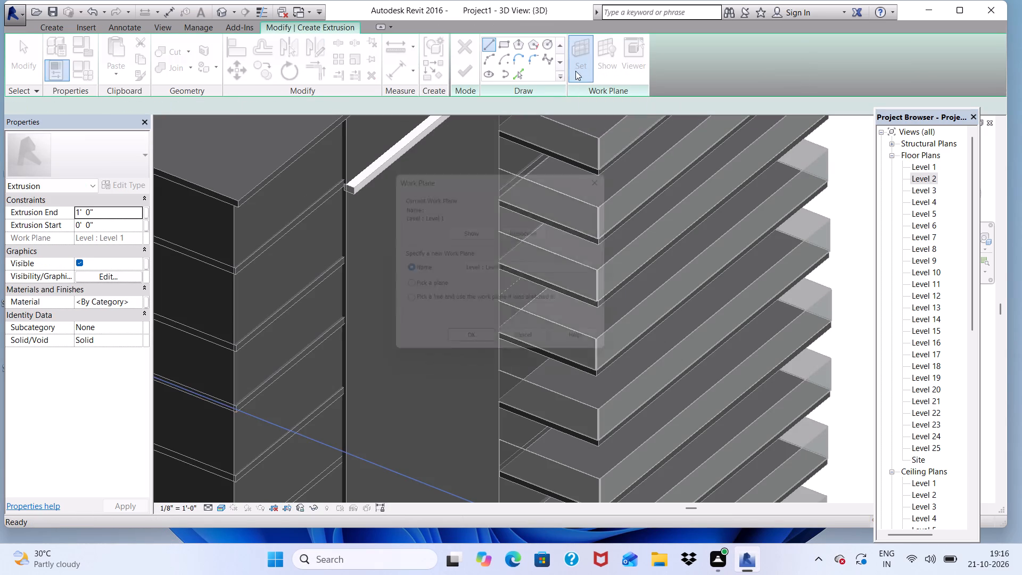
left_click(404, 289)
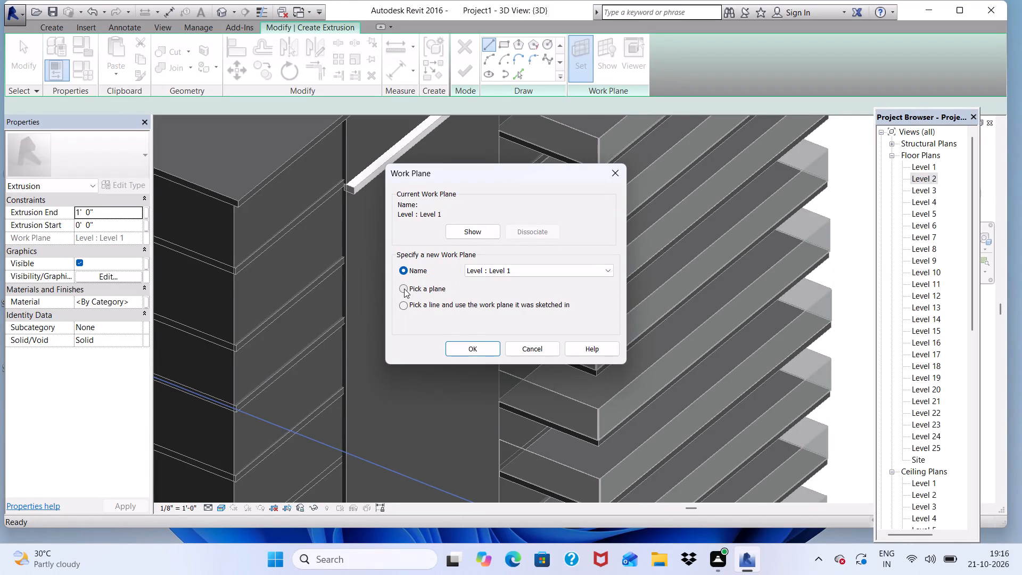
left_click(475, 344)
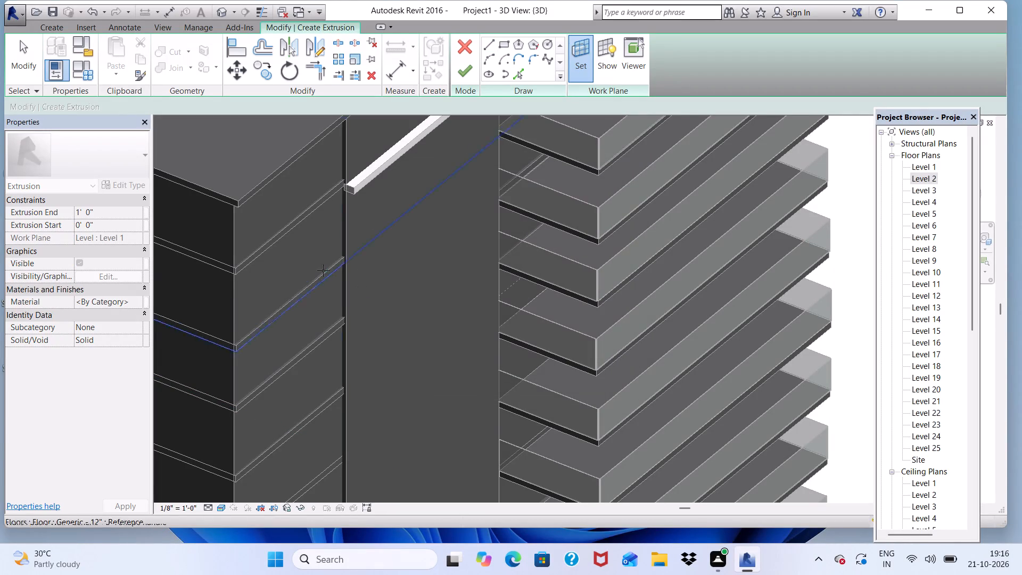
left_click(329, 277)
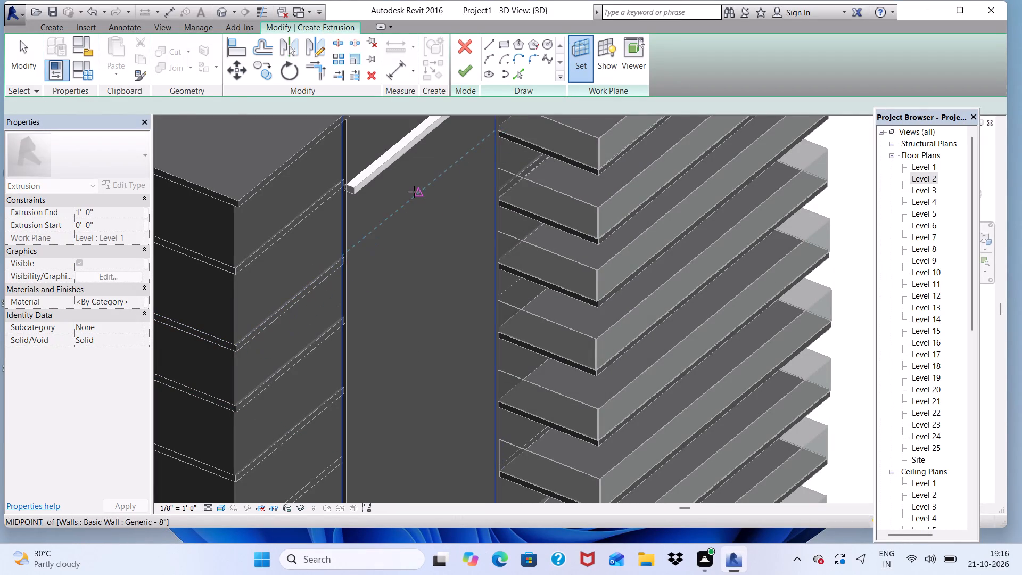
Sketch a narrow rectangle across the facade wall's full width, extrude it to a 1' 0" depth, and finish the in-place model.
left_click(511, 39)
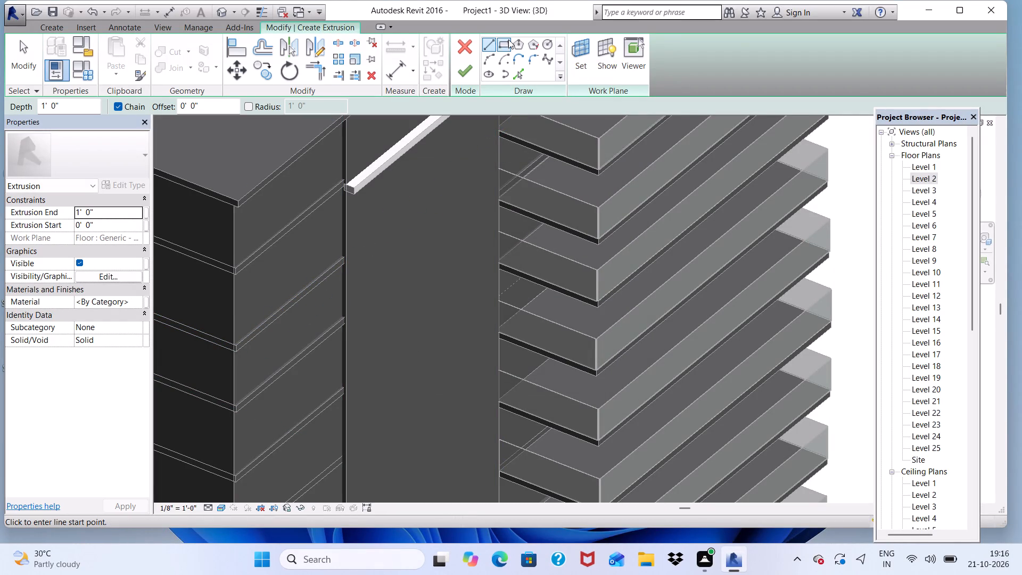
left_click(502, 42)
scroll(355, 295, "up", 3)
scroll(343, 246, "up", 2)
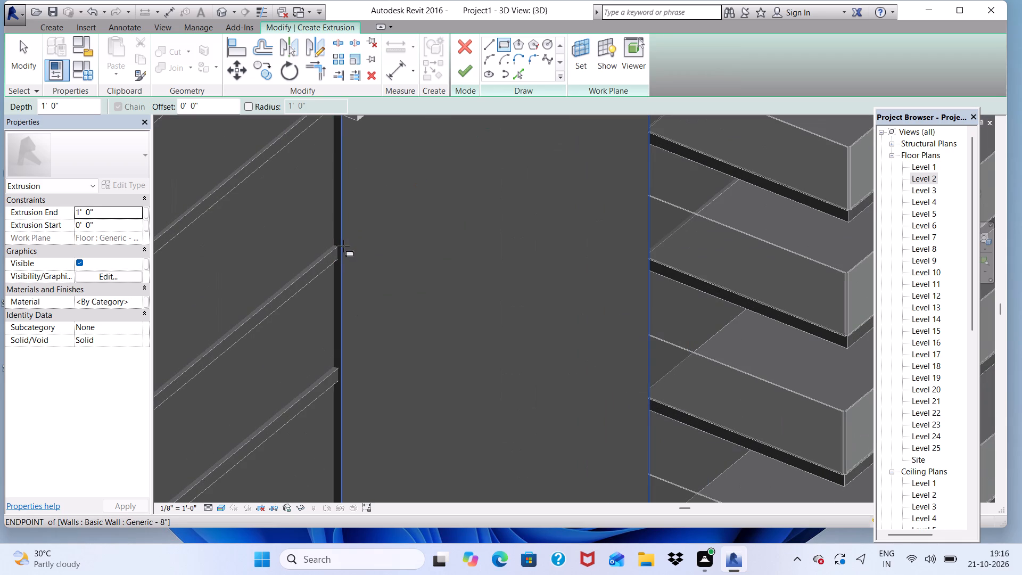
left_click(343, 246)
scroll(483, 190, "down", 11)
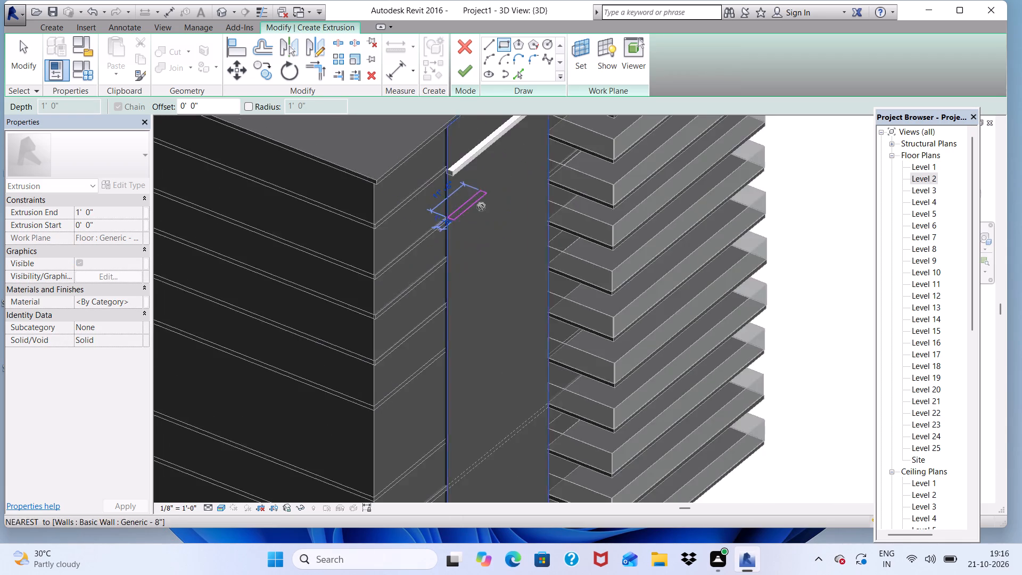
scroll(481, 207, "down", 1)
scroll(515, 186, "up", 4)
scroll(532, 143, "up", 4)
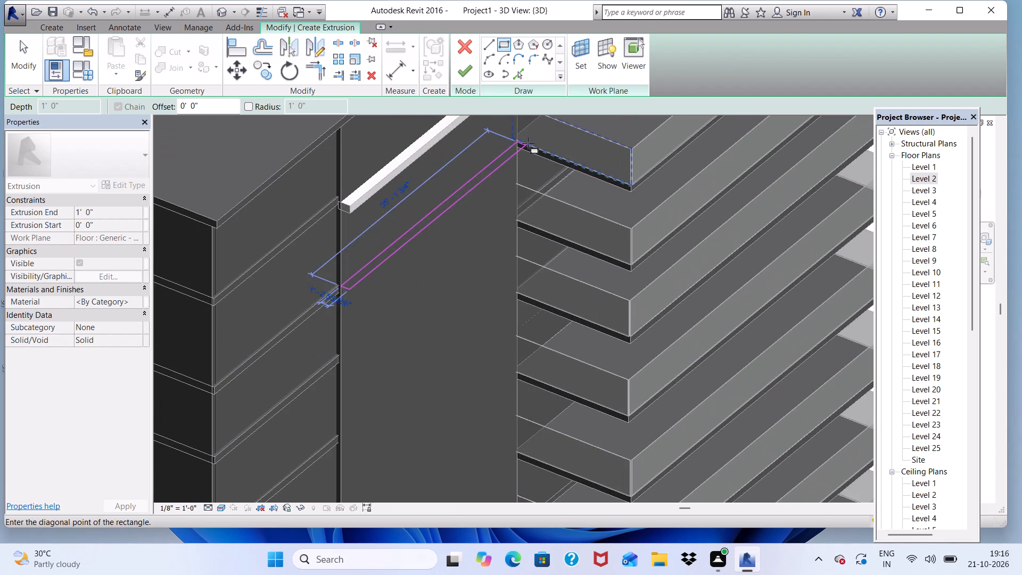
scroll(528, 143, "up", 3)
double_click(524, 147)
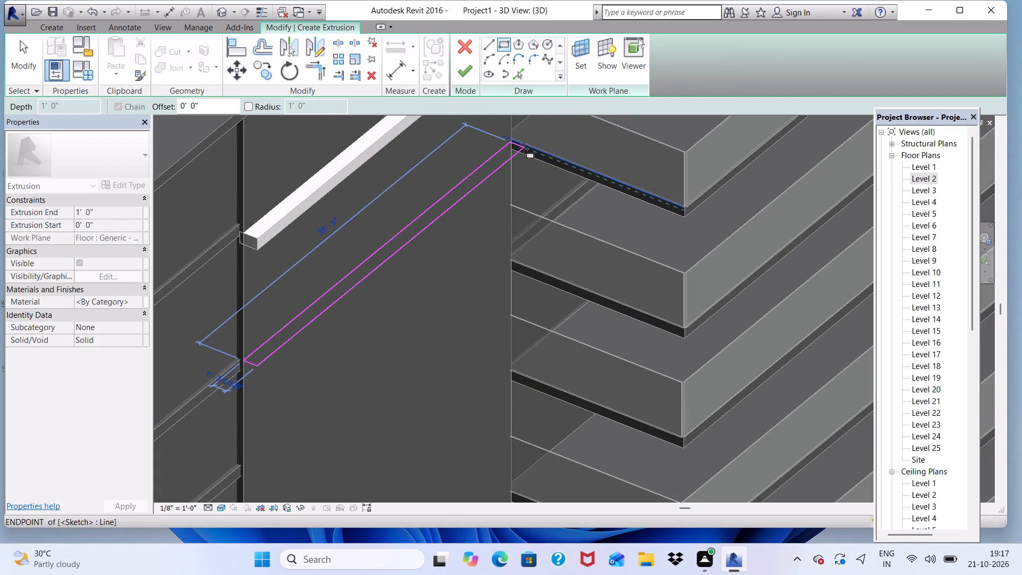
left_click(459, 71)
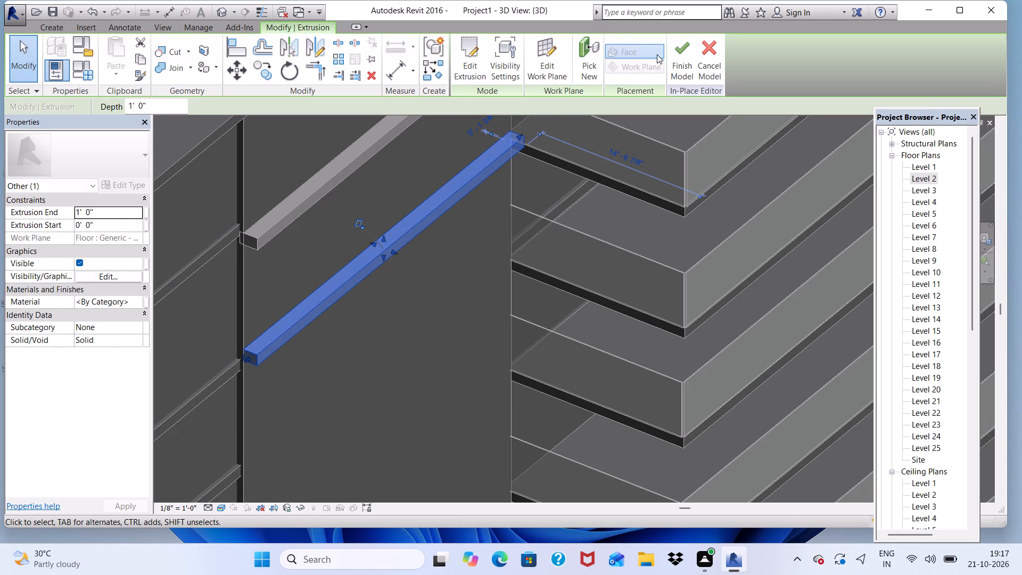
left_click(681, 48)
scroll(436, 216, "down", 9)
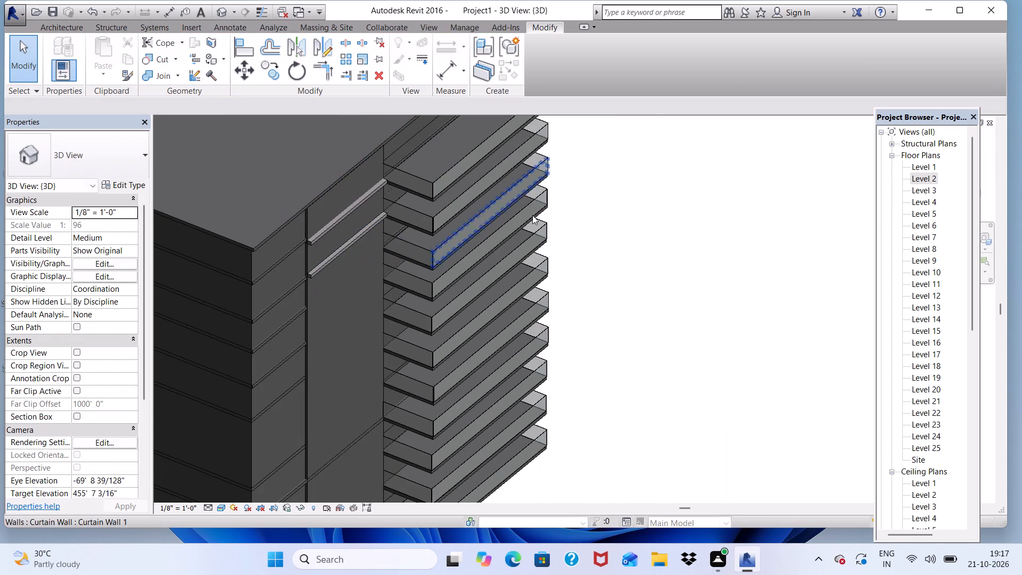
Examine the two in-place slabs from several angles, checking their alignment with the facade wall and the adjoining floors.
left_click(666, 183)
scroll(287, 294, "up", 3)
scroll(362, 228, "up", 4)
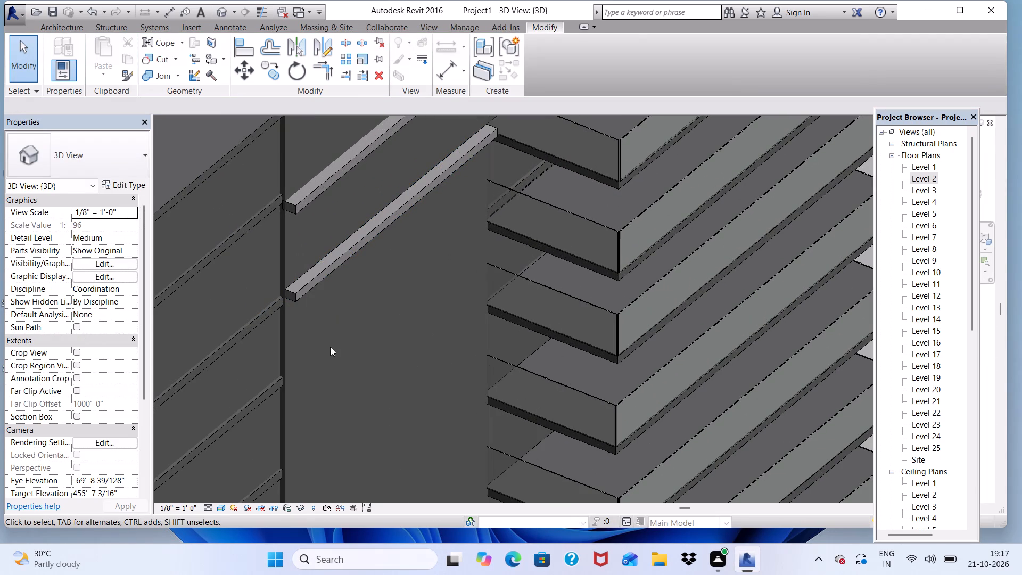
middle_click_drag(333, 360, 304, 210, "shift")
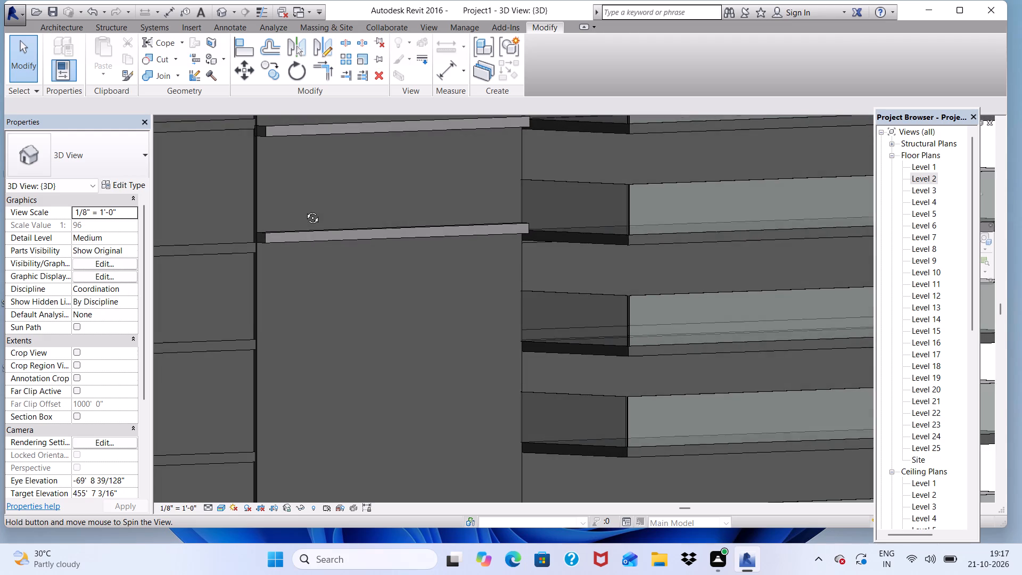
middle_click_drag(304, 210, 305, 210, "shift")
scroll(307, 208, "up", 1, "shift")
scroll(308, 204, "down", 6, "shift")
scroll(299, 159, "up", 4)
scroll(271, 322, "down", 2)
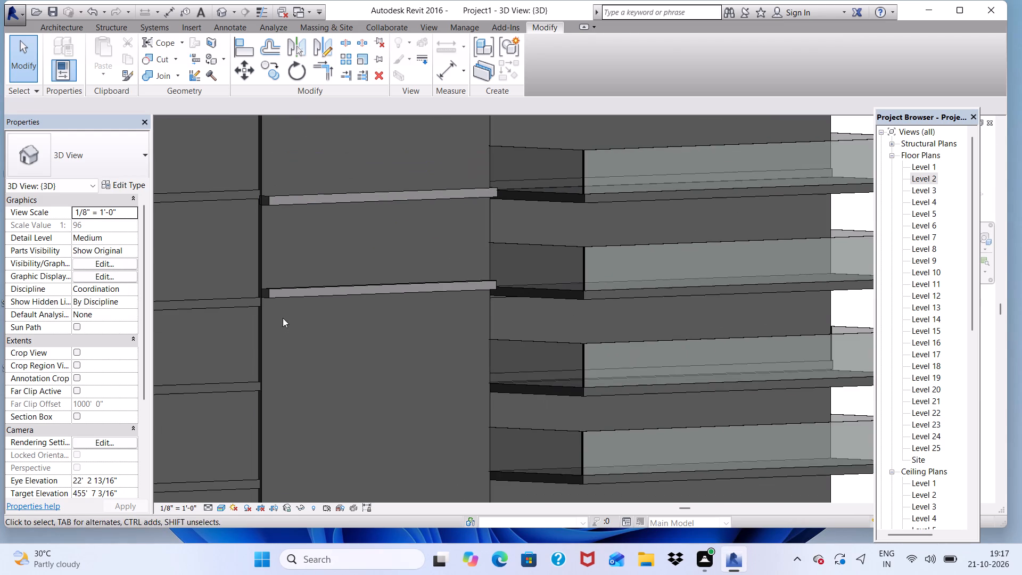
middle_click_drag(267, 324, 259, 404, "shift")
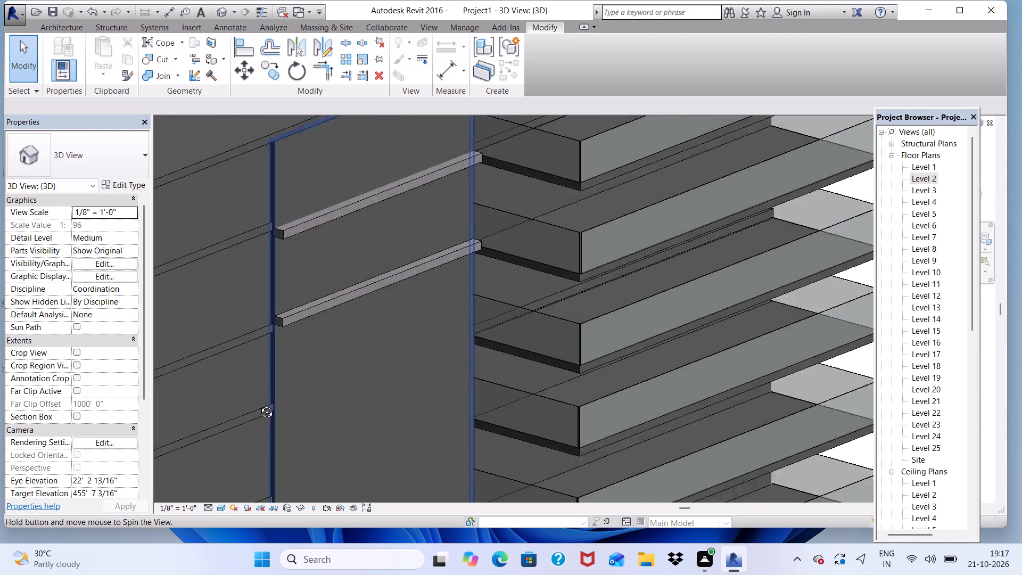
middle_click_drag(259, 404, 232, 412, "shift")
scroll(249, 306, "down", 12)
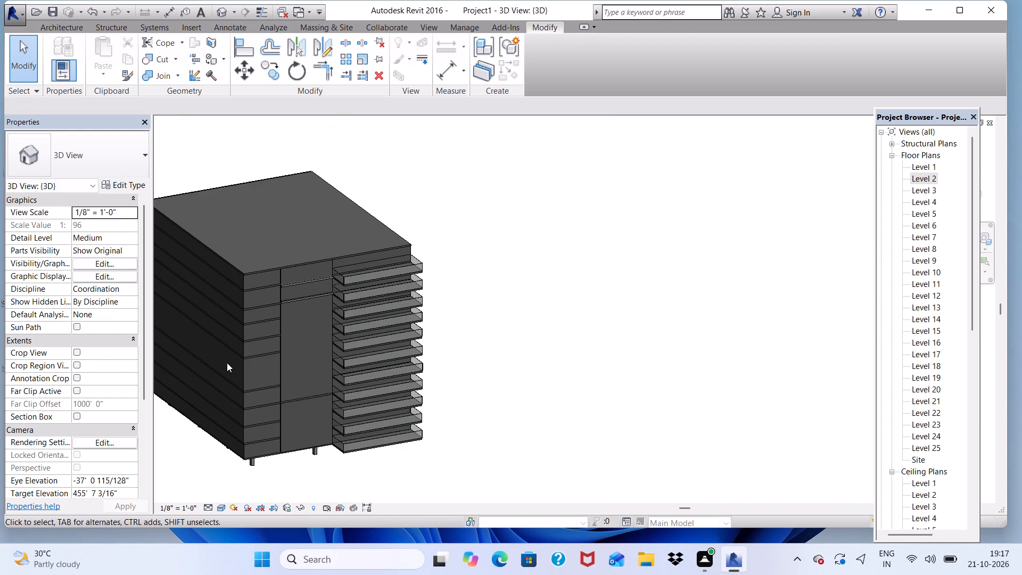
middle_click_drag(229, 368, 318, 381, "shift")
scroll(298, 290, "up", 5)
scroll(309, 349, "up", 4)
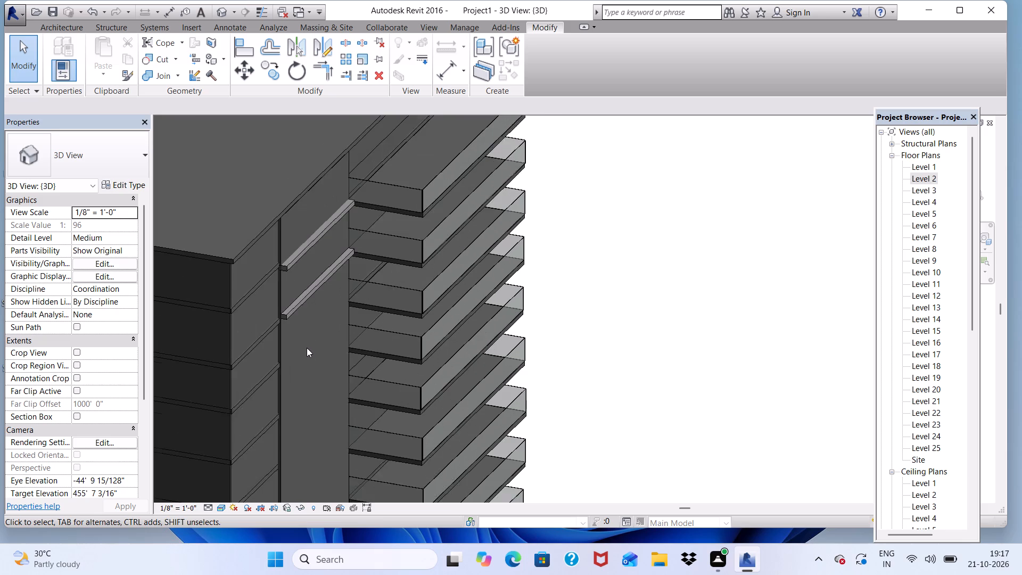
Create another in-place component in the Generic Models category for the next facade slab, keeping the suggested name.
left_click(61, 28)
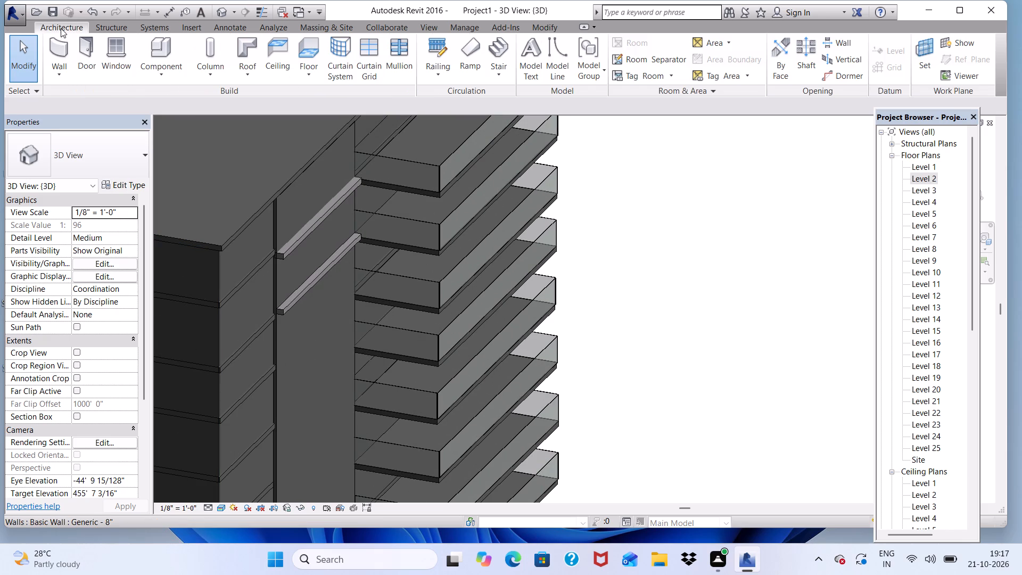
left_click(307, 77)
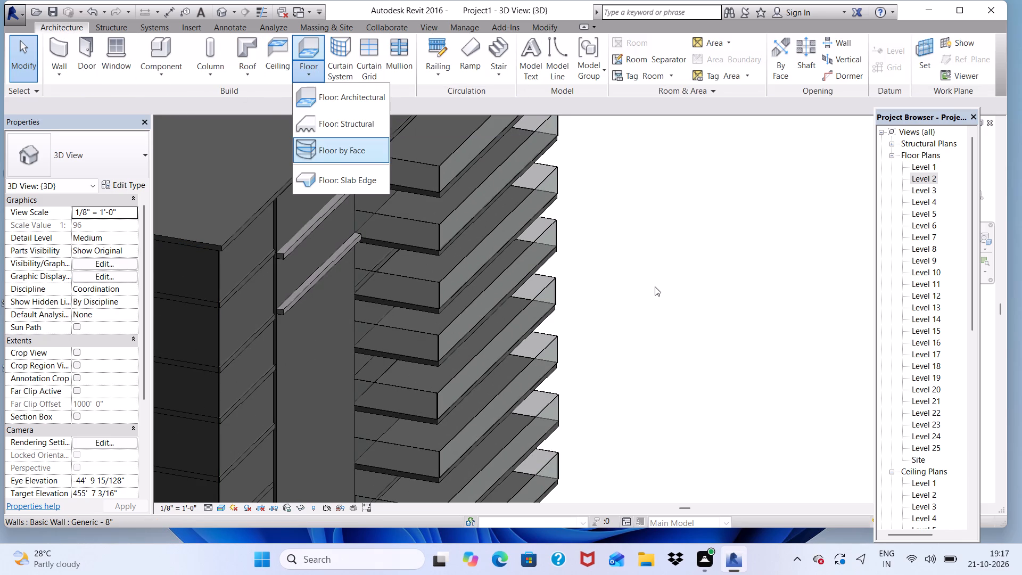
left_click(700, 267)
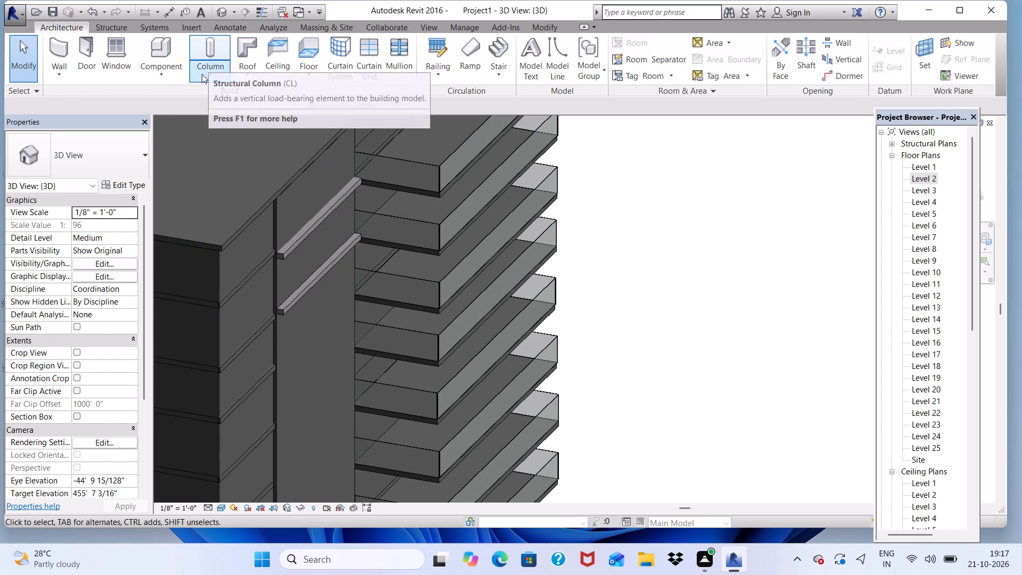
left_click(202, 74)
left_click(164, 69)
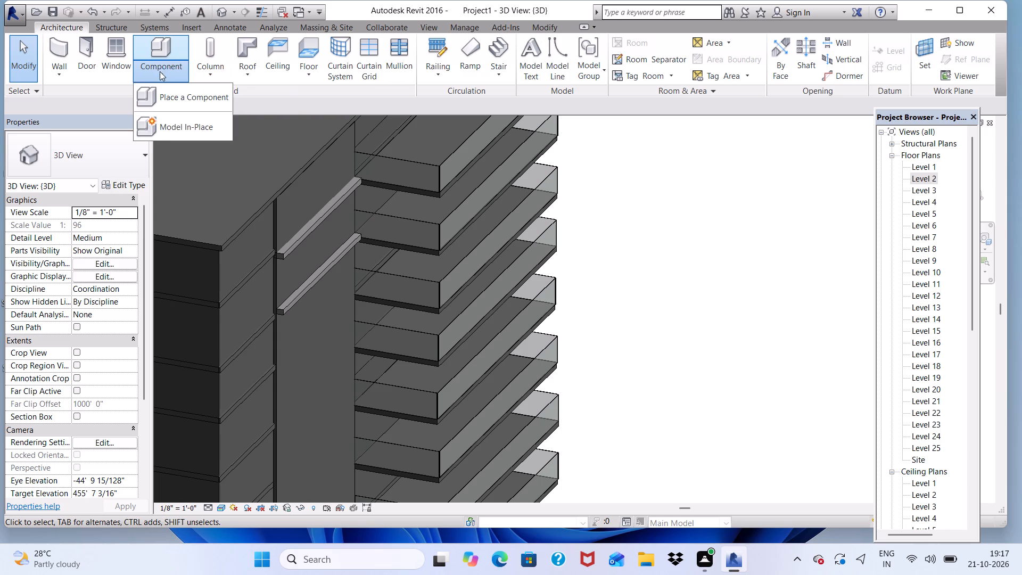
left_click(180, 119)
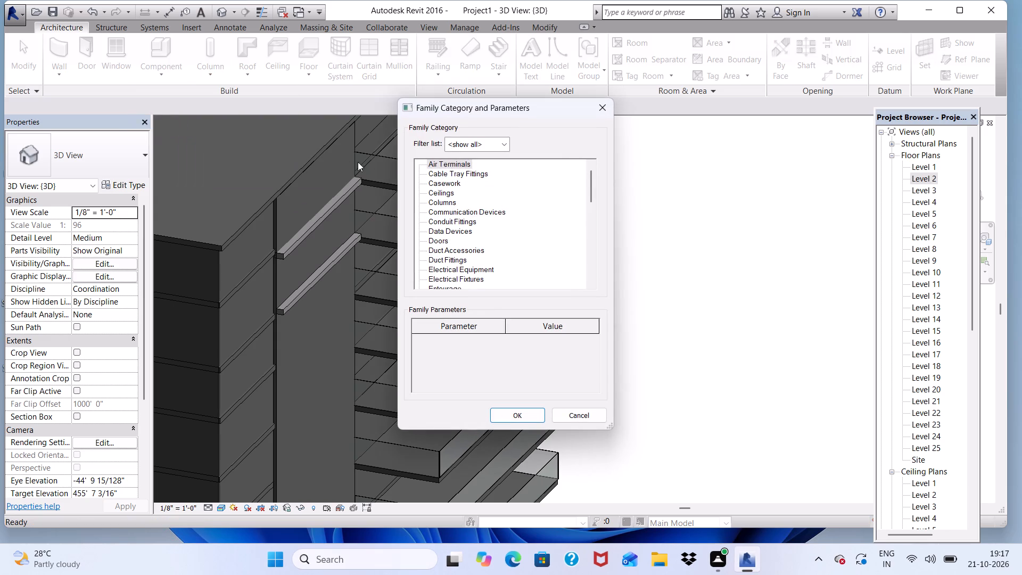
scroll(477, 236, "down", 3)
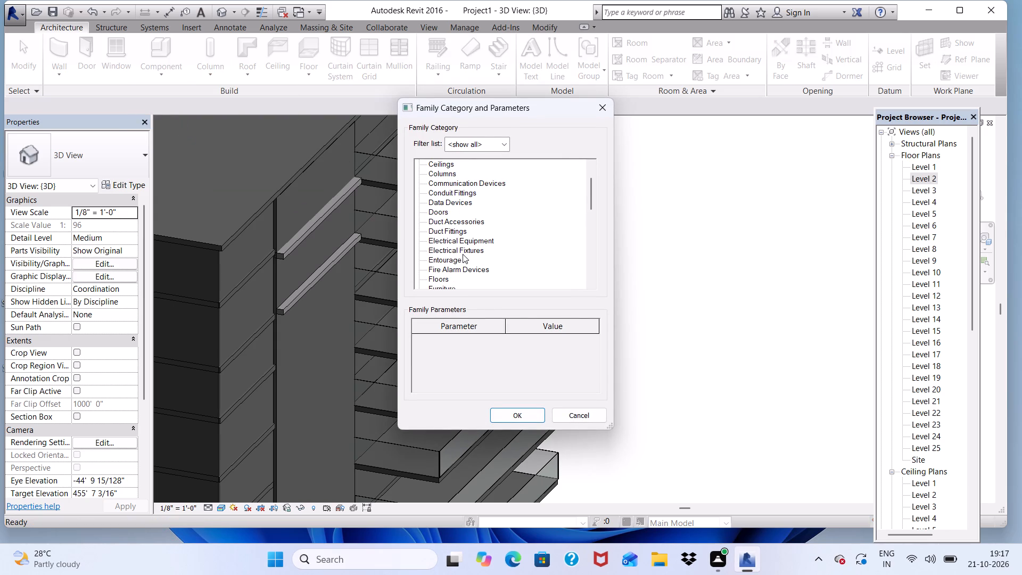
scroll(451, 253, "down", 2)
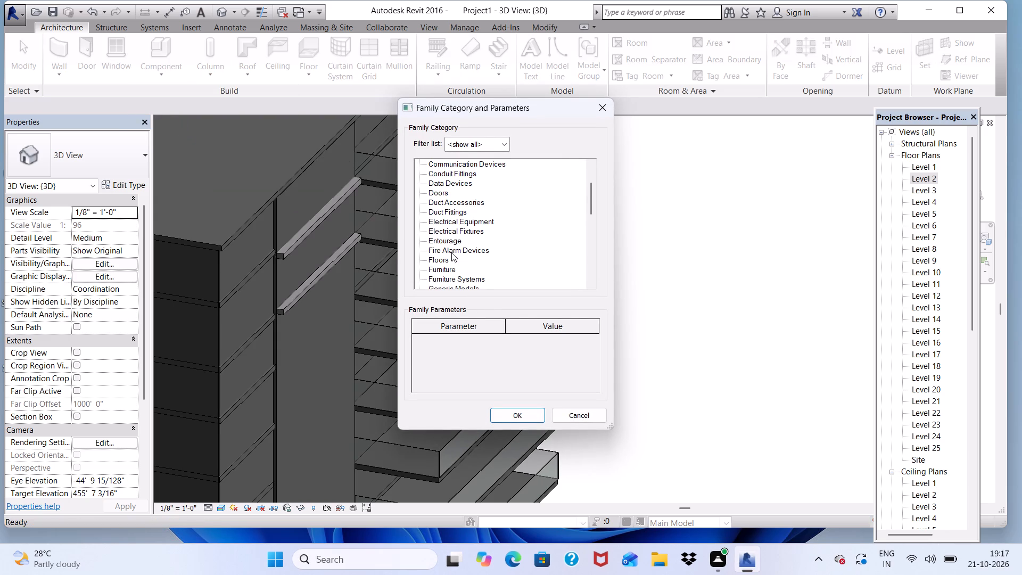
scroll(451, 252, "down", 1)
left_click(440, 281)
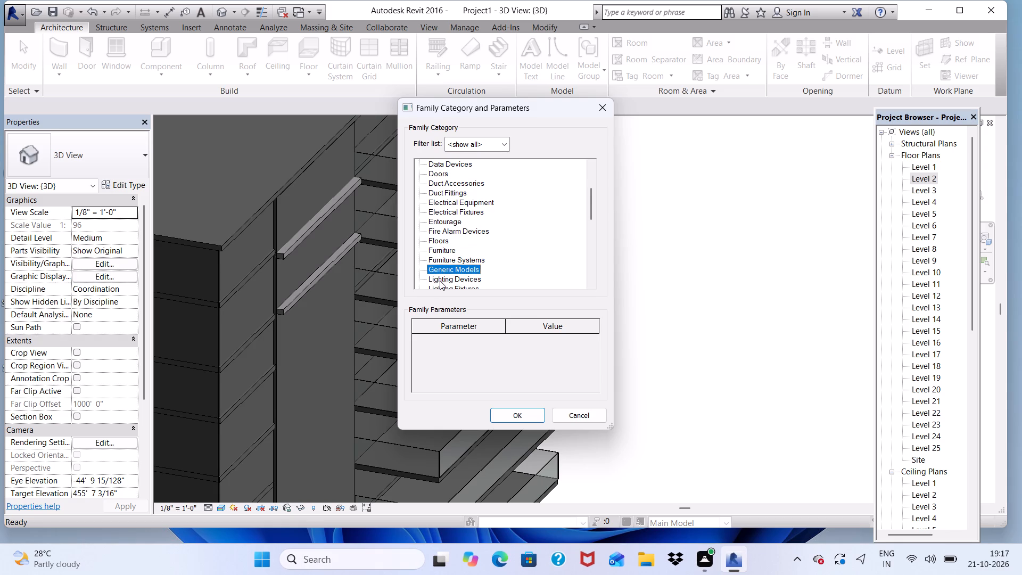
left_click(510, 409)
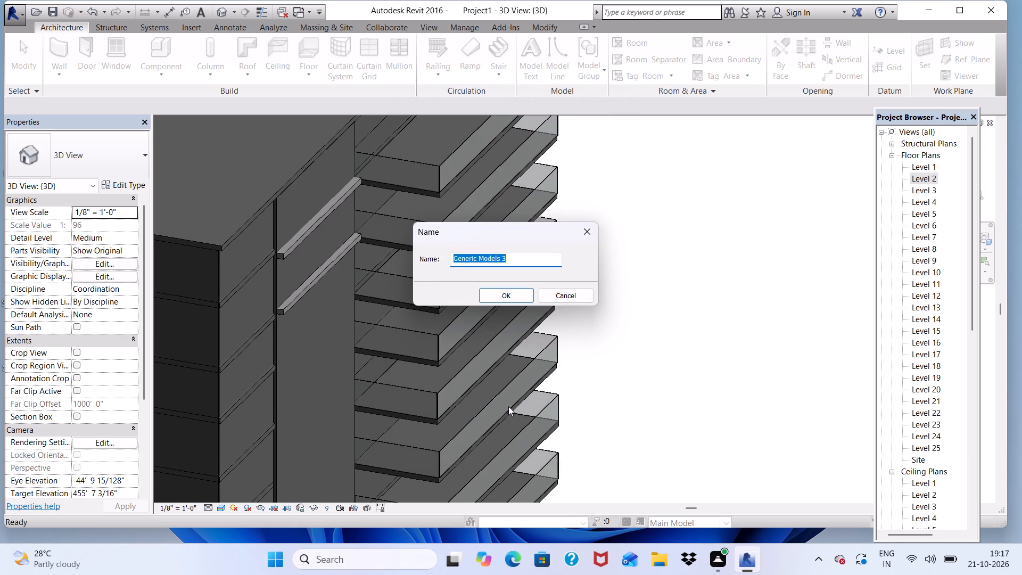
left_click(504, 295)
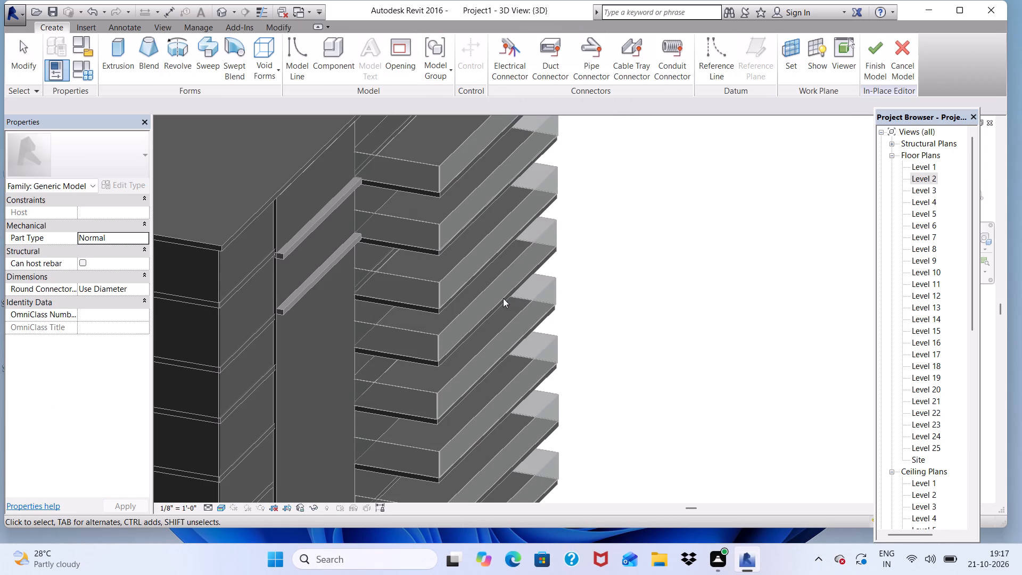
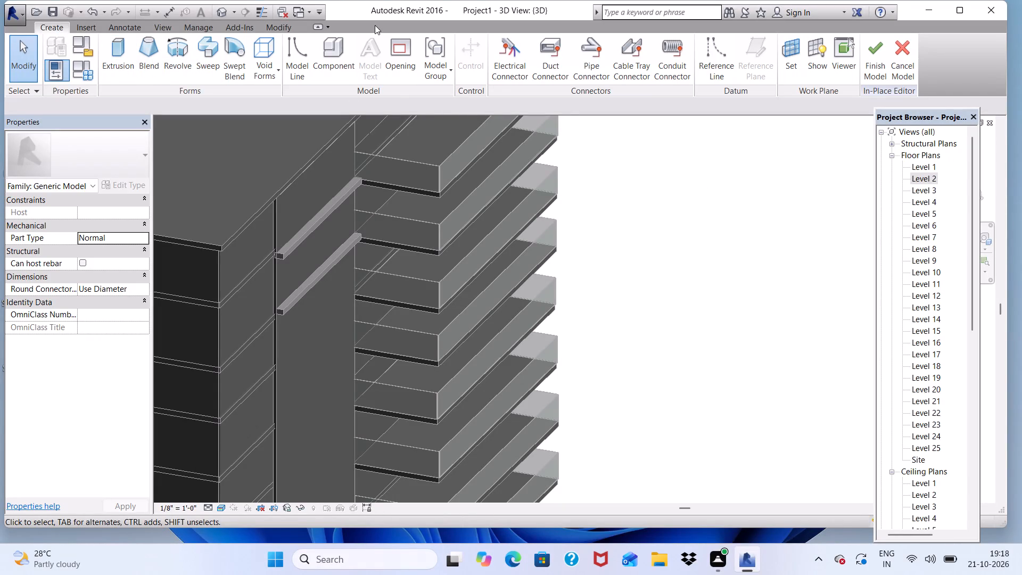
Start an extrusion and set its work plane by picking the Generic - 12" floor one storey below the lower in-place slab.
left_click(109, 53)
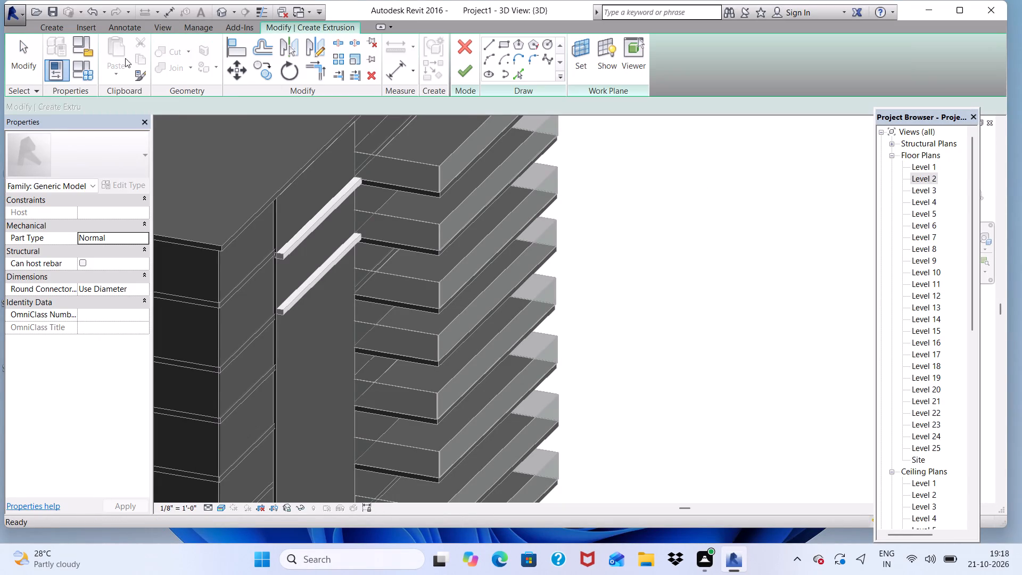
left_click(576, 51)
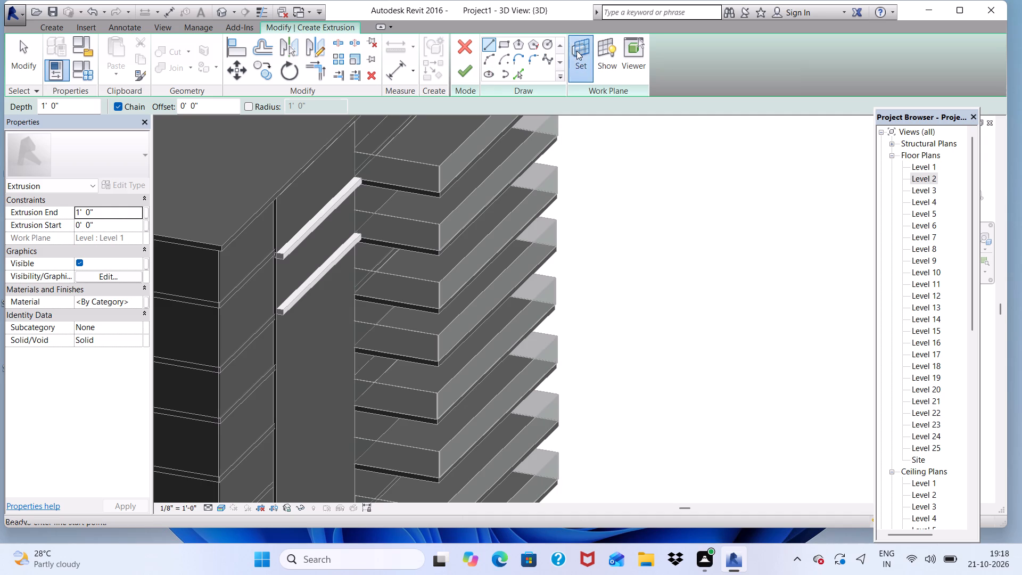
left_click(403, 291)
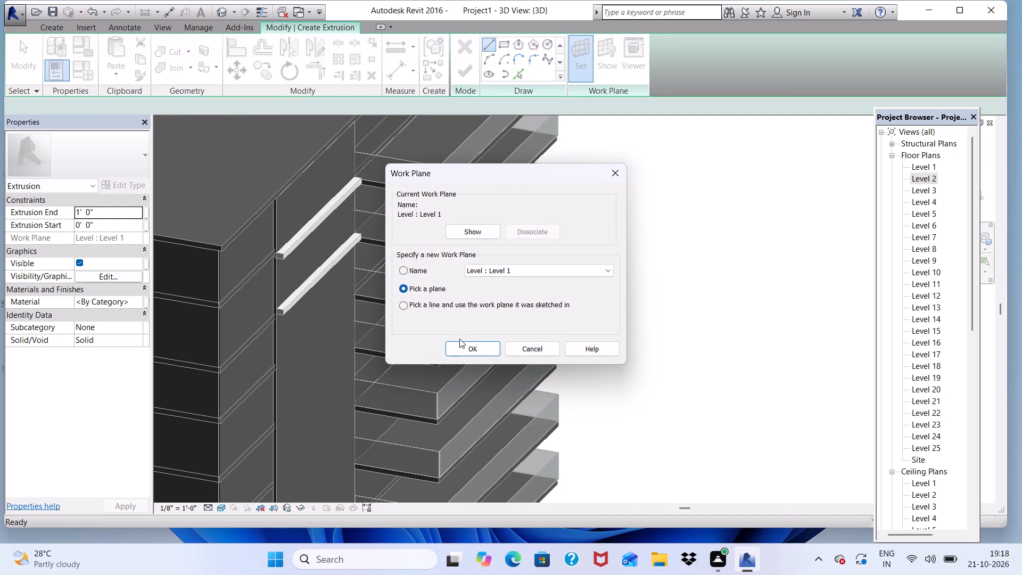
left_click(467, 350)
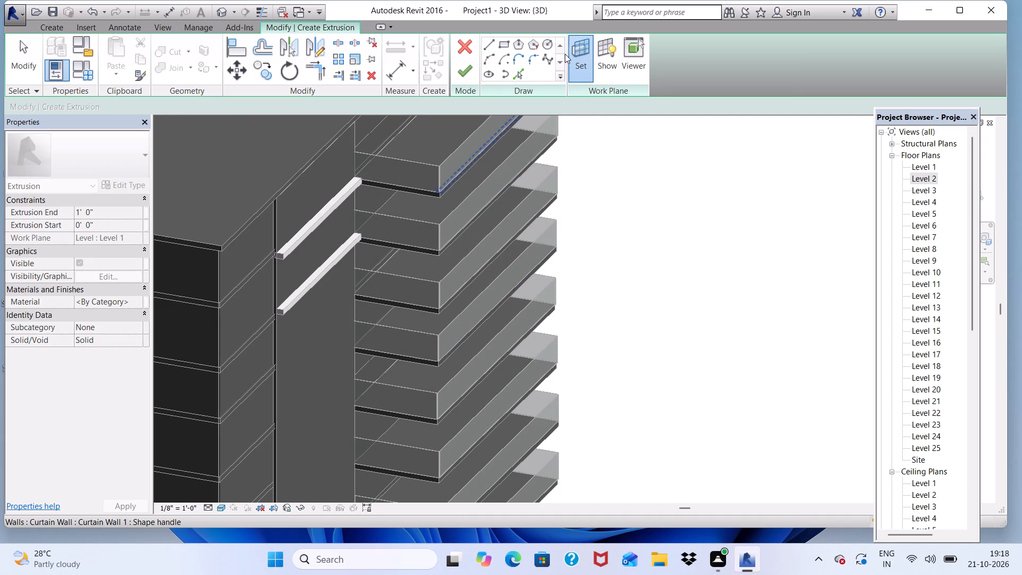
scroll(268, 369, "up", 3)
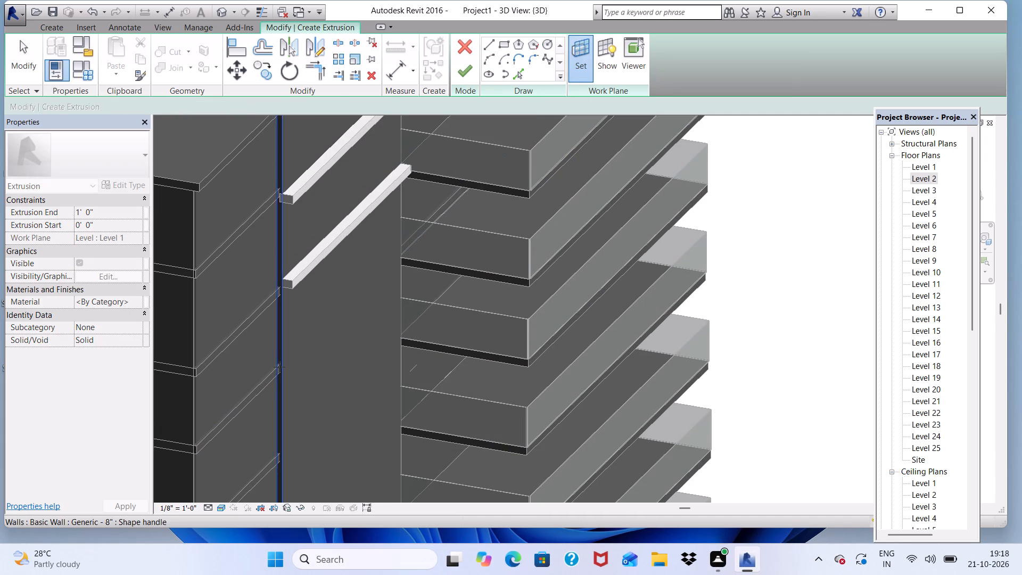
left_click(257, 391)
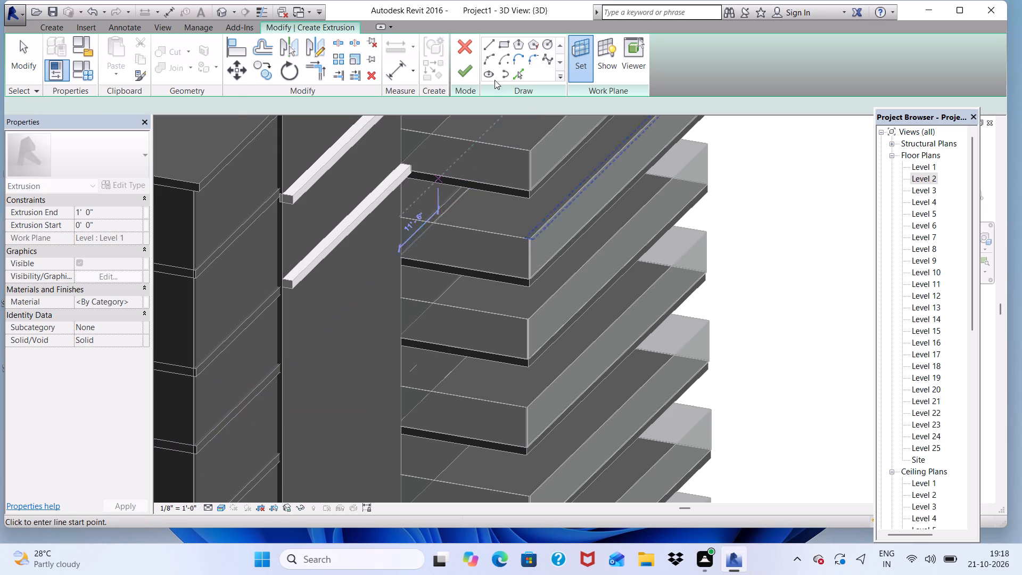
Sketch a rectangle about 35' 4" by 2' across the facade wall's width, extrude it 1' 0", and finish the in-place model.
left_click(506, 44)
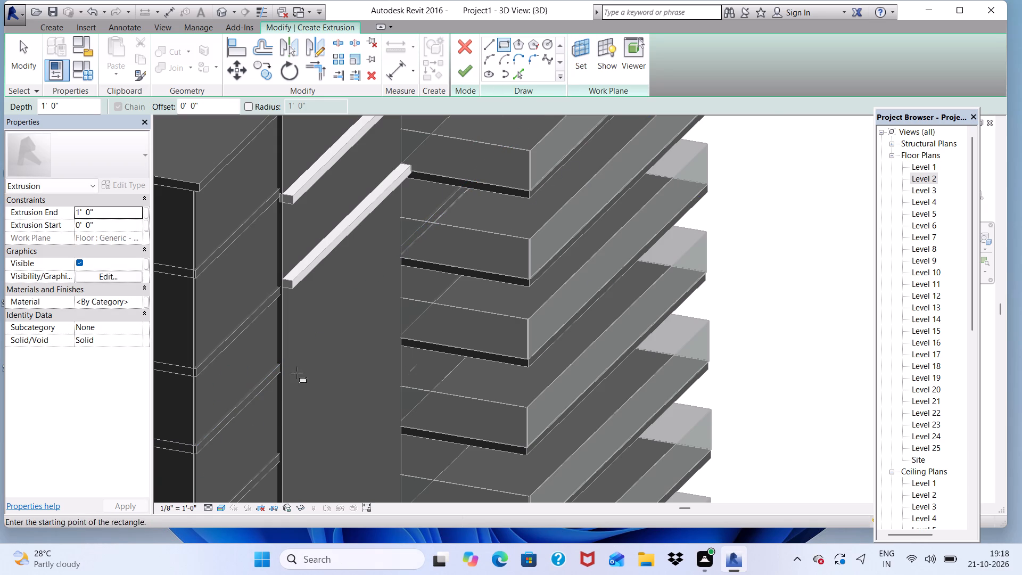
scroll(265, 352, "up", 4)
scroll(295, 396, "up", 10)
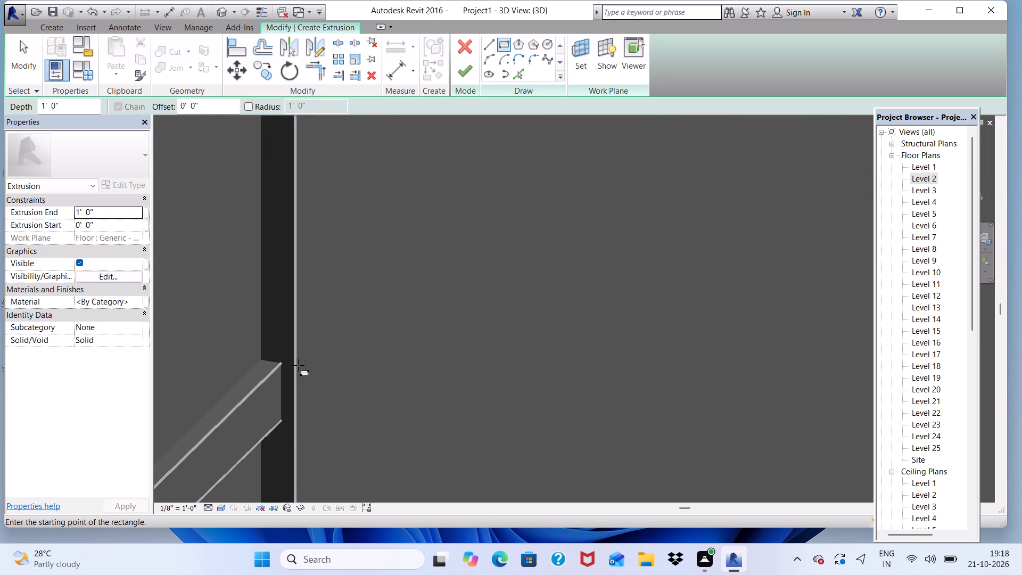
left_click(294, 356)
scroll(373, 323, "down", 3)
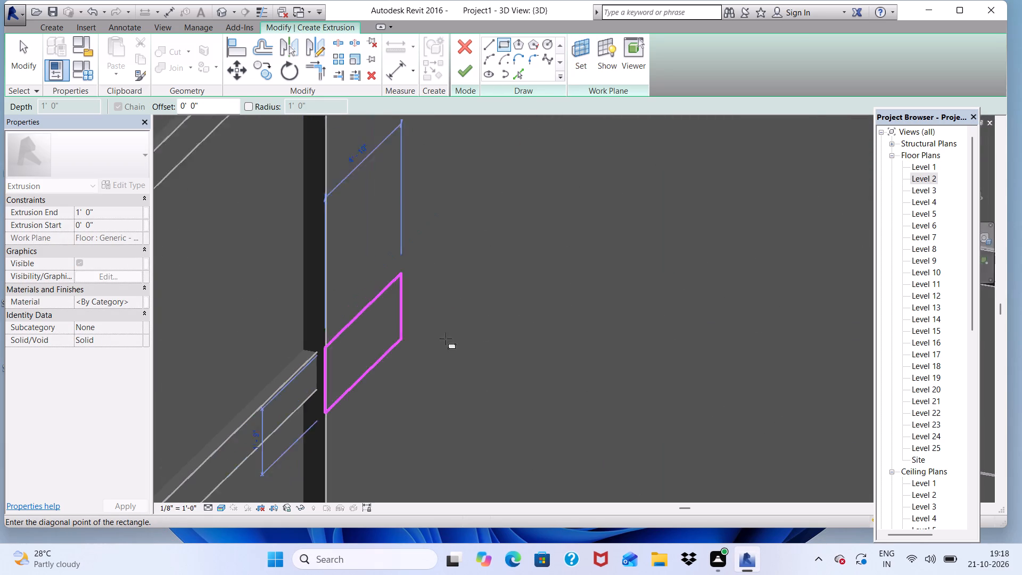
scroll(446, 339, "down", 10)
scroll(411, 198, "down", 2)
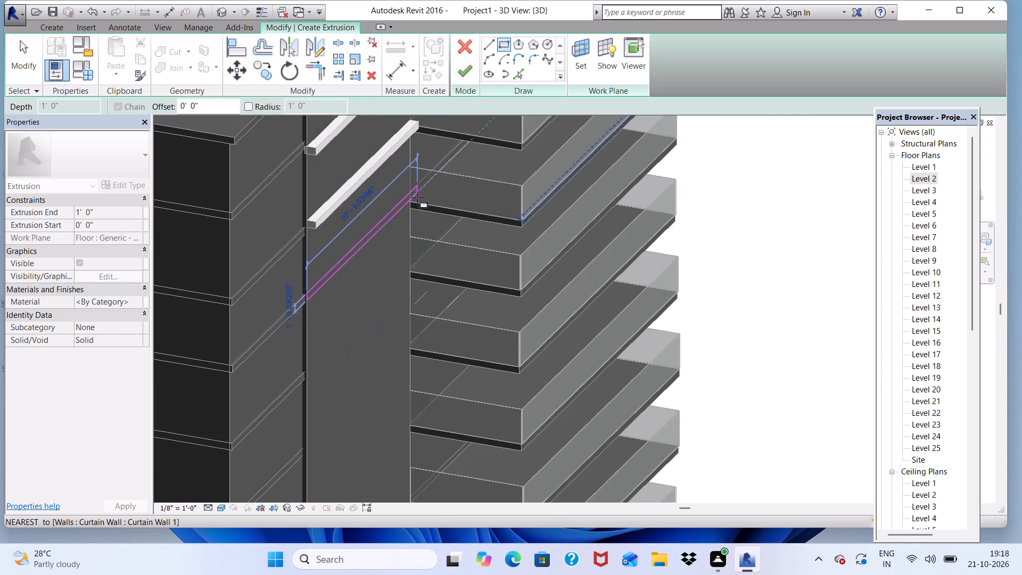
scroll(417, 203, "up", 3)
scroll(407, 213, "down", 1)
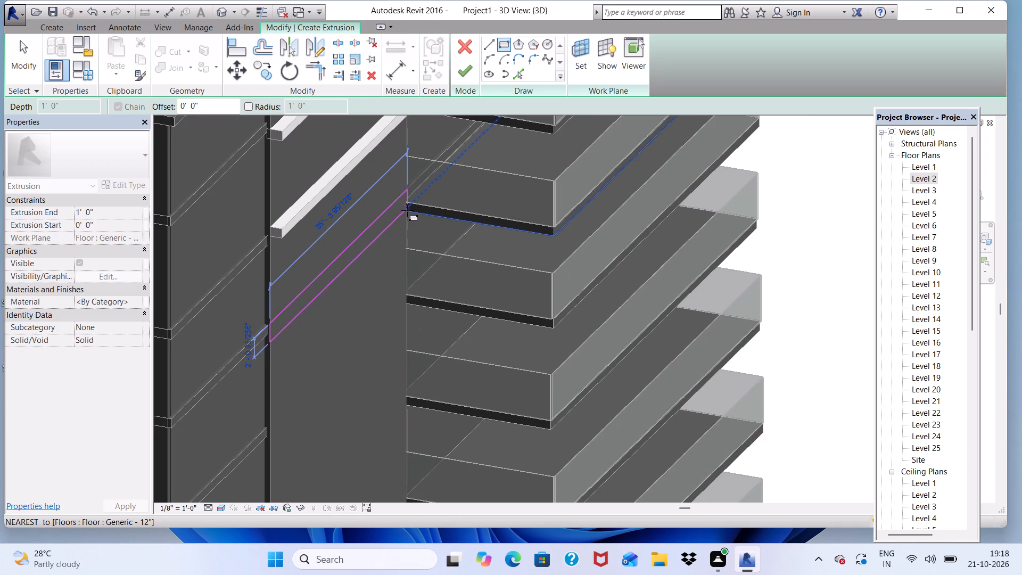
scroll(407, 210, "up", 3)
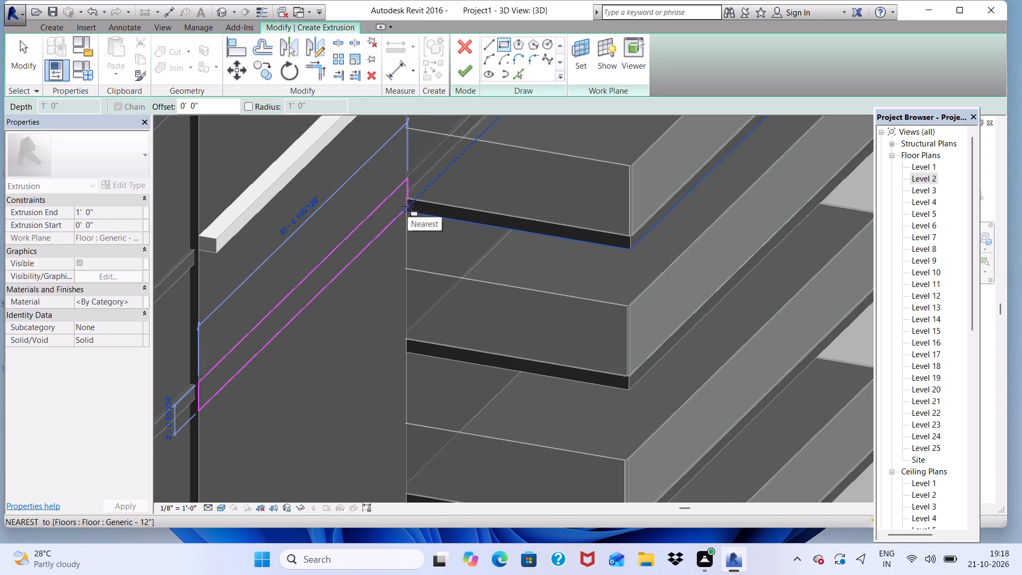
left_click(408, 209)
scroll(382, 219, "down", 3)
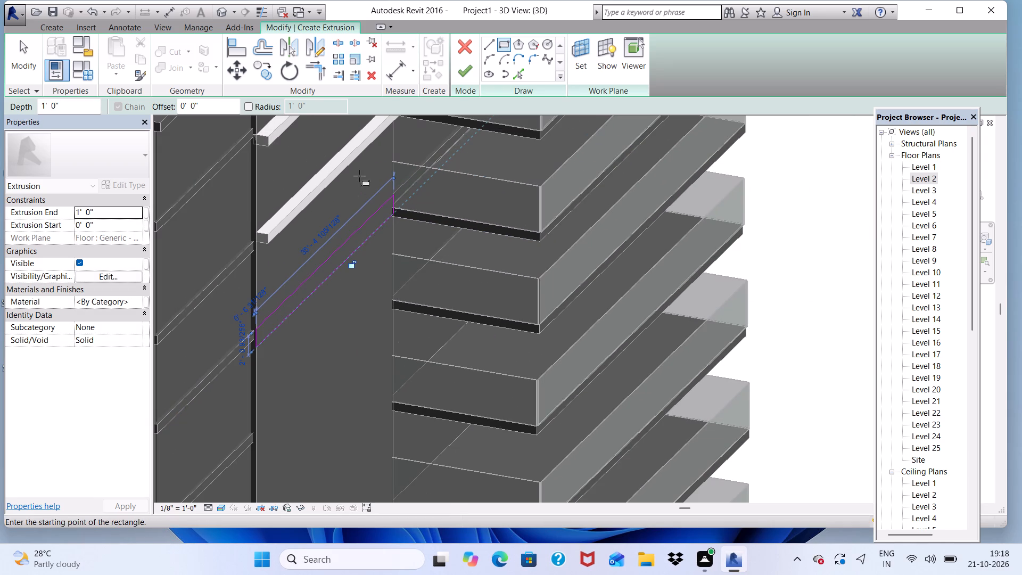
left_click(461, 68)
scroll(314, 247, "down", 1)
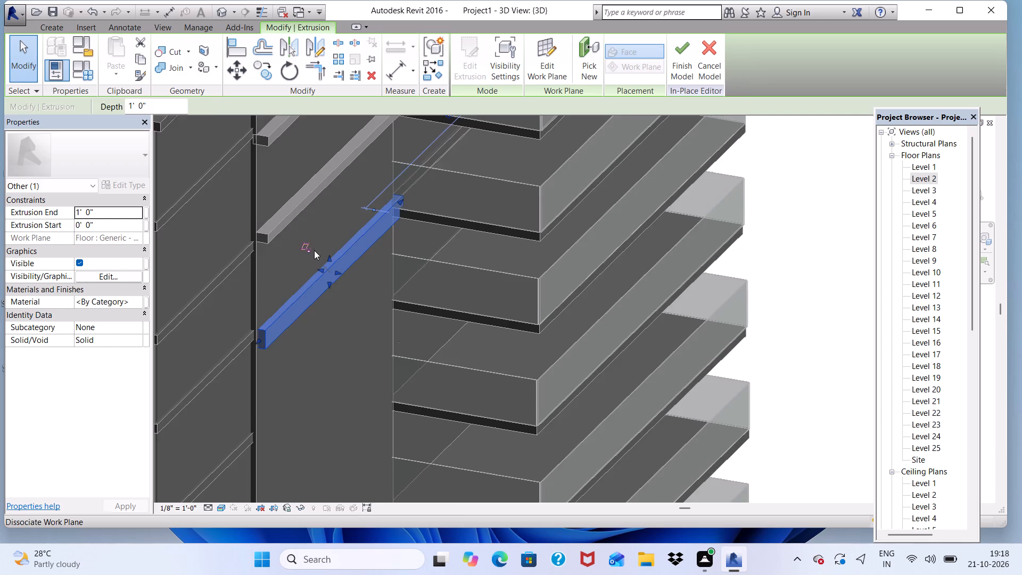
scroll(314, 250, "down", 6)
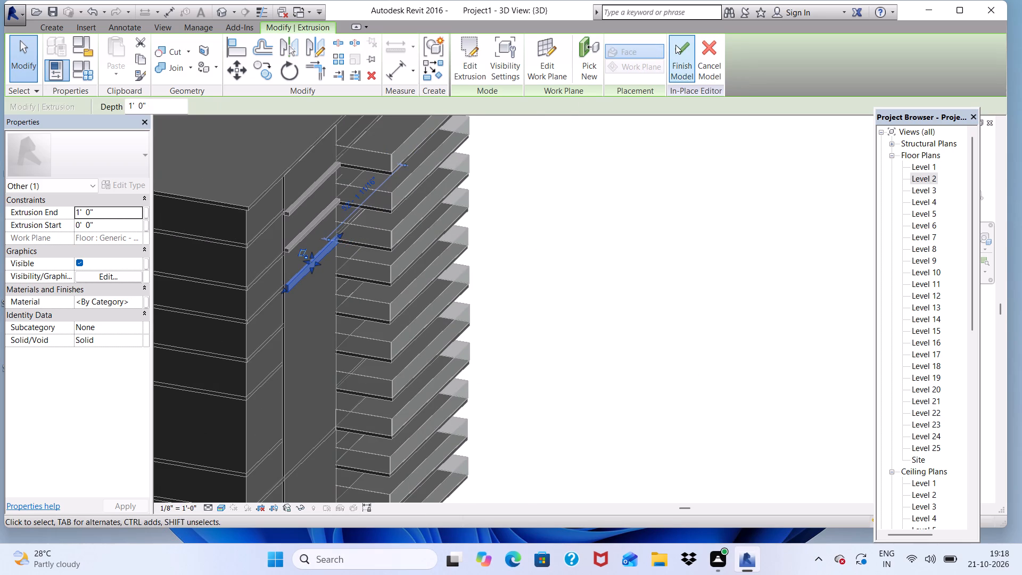
left_click(675, 45)
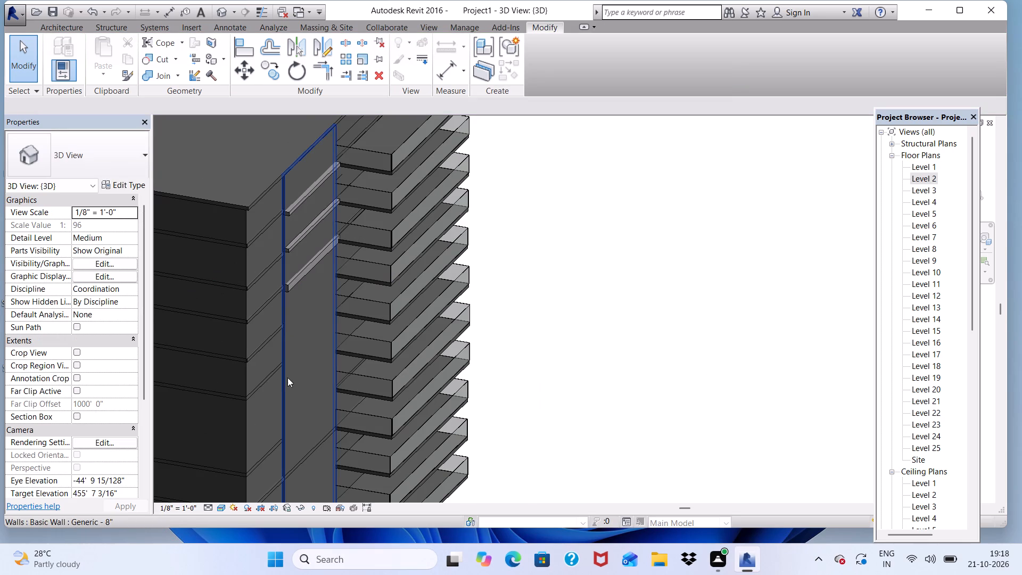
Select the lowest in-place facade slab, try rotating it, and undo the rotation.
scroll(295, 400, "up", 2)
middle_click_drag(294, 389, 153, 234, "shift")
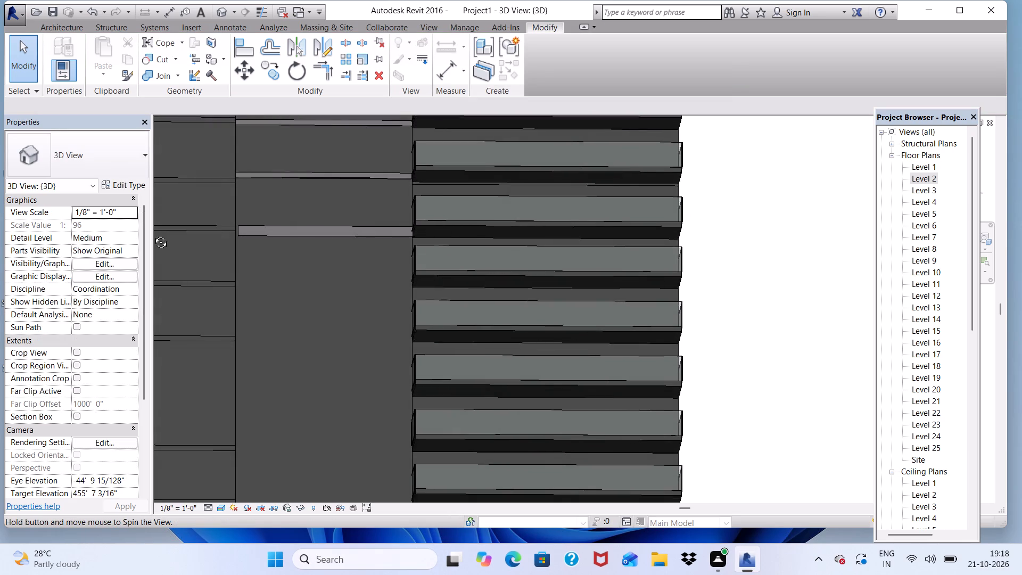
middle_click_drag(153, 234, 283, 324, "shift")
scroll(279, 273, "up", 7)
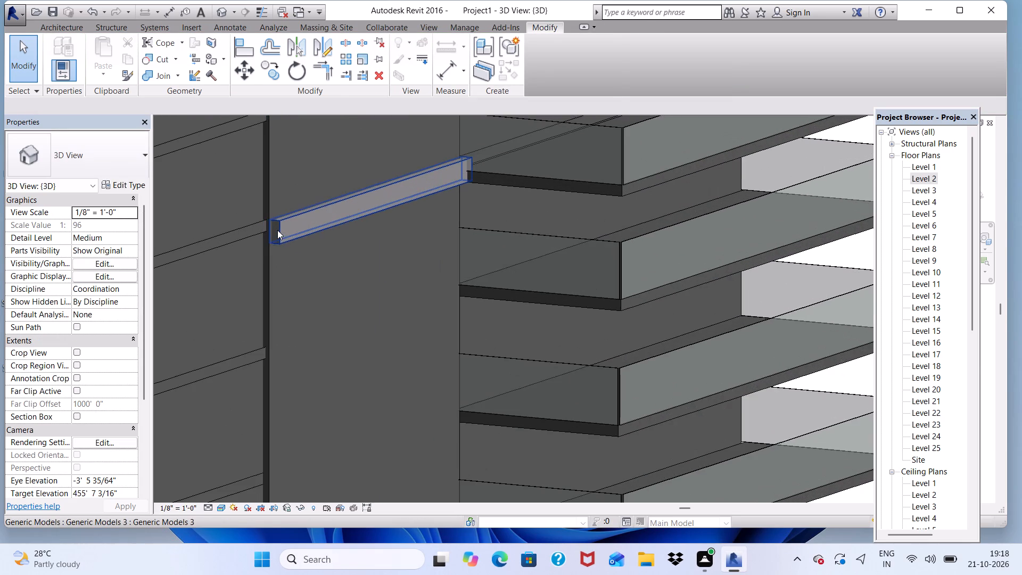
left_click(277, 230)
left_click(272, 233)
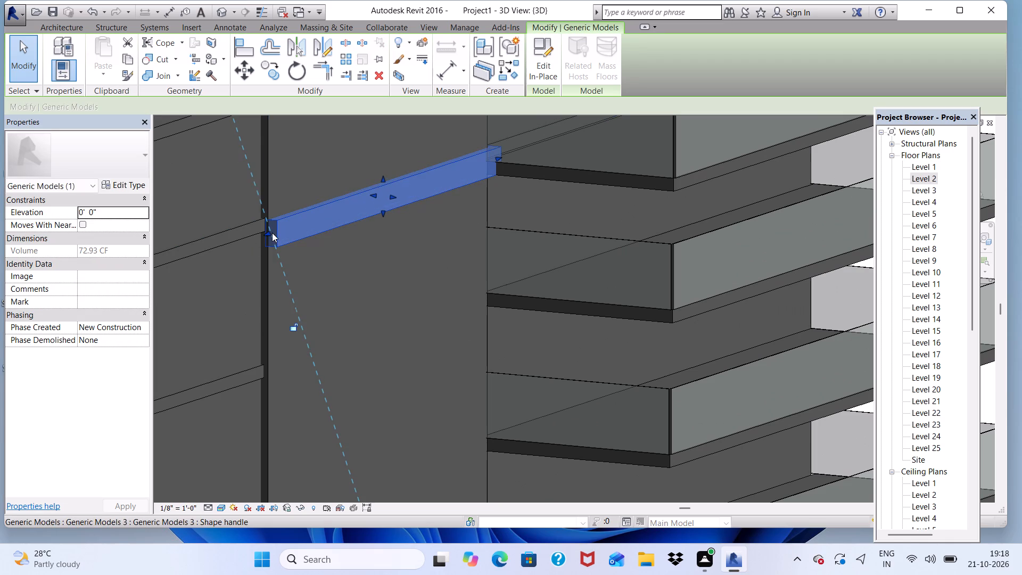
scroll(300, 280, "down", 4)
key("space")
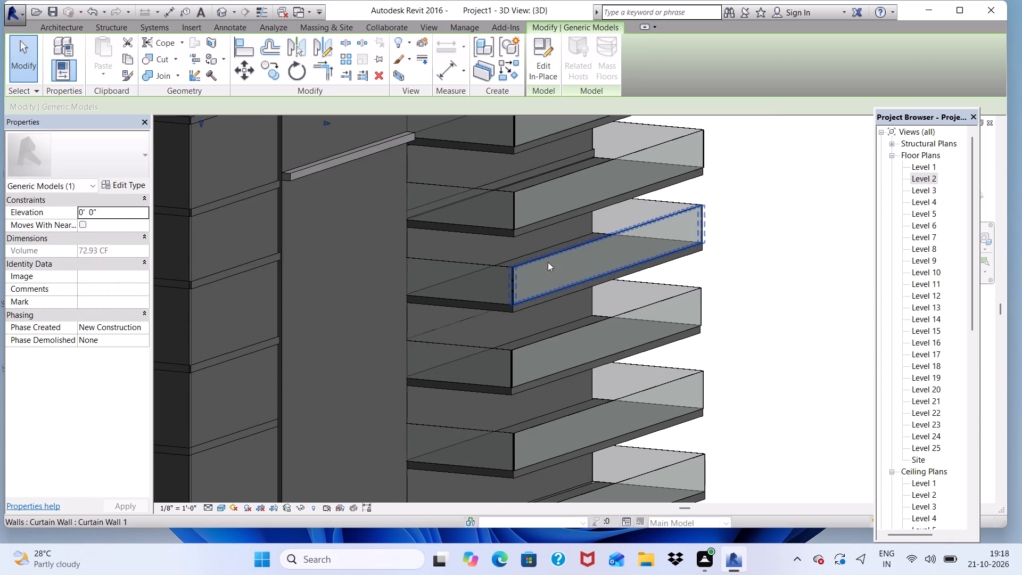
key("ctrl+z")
Reduce the height of the lowest in-place slab slightly by moving its lower face up.
scroll(293, 270, "up", 2)
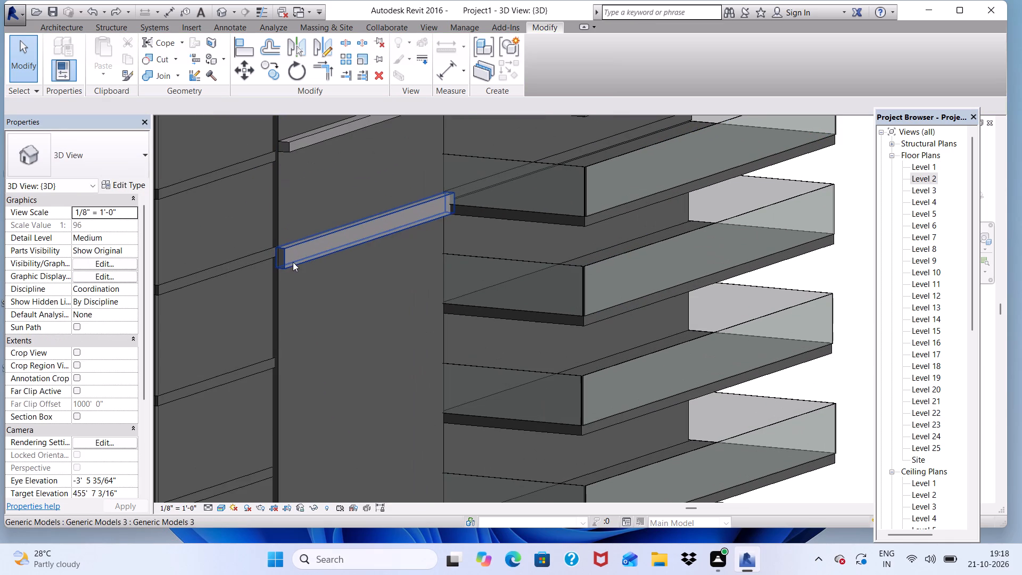
left_click(292, 259)
left_click(284, 263)
scroll(376, 237, "up", 1)
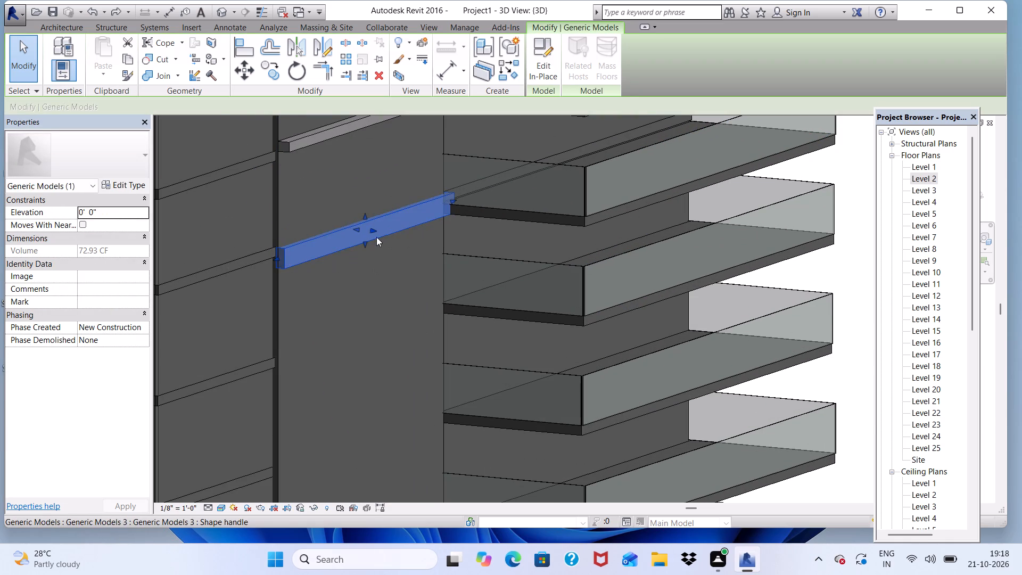
scroll(376, 237, "up", 1)
left_click_drag(361, 248, 361, 237)
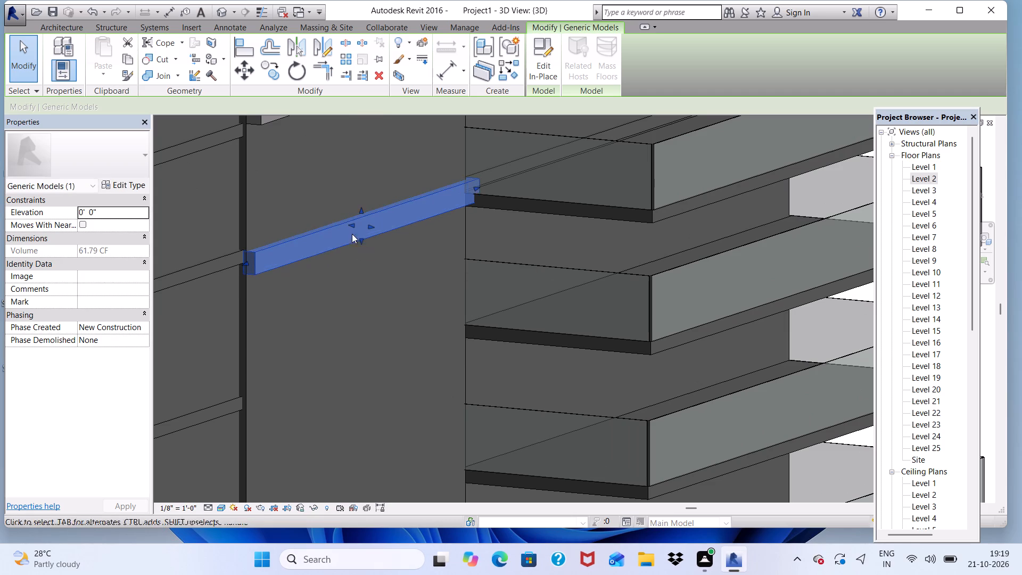
Shorten the same slab slightly at its end beside the curtain-walled projecting floors, bringing it closer to the facade wall's edge.
scroll(337, 234, "down", 4)
scroll(409, 215, "up", 3)
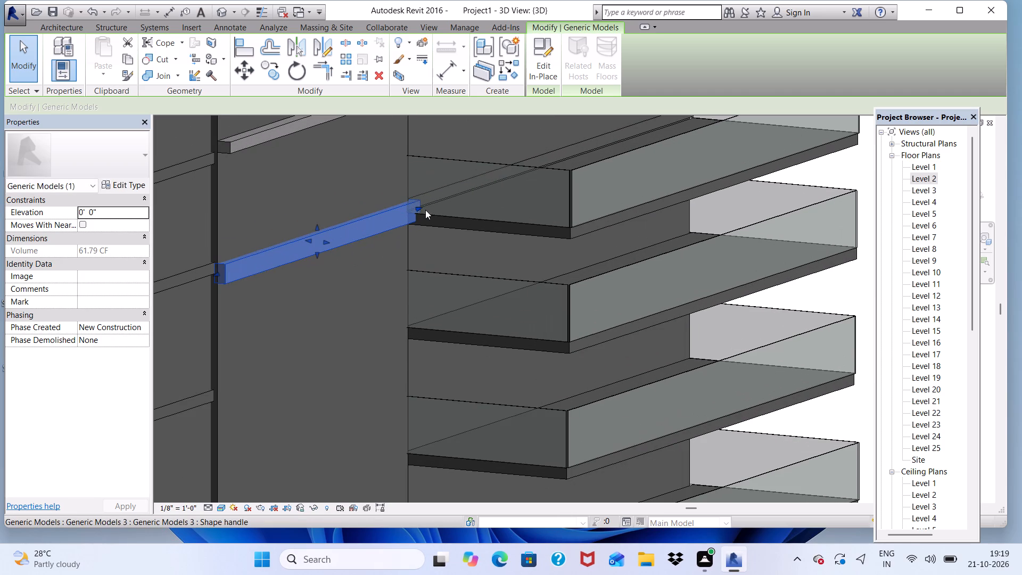
left_click_drag(418, 207, 411, 211)
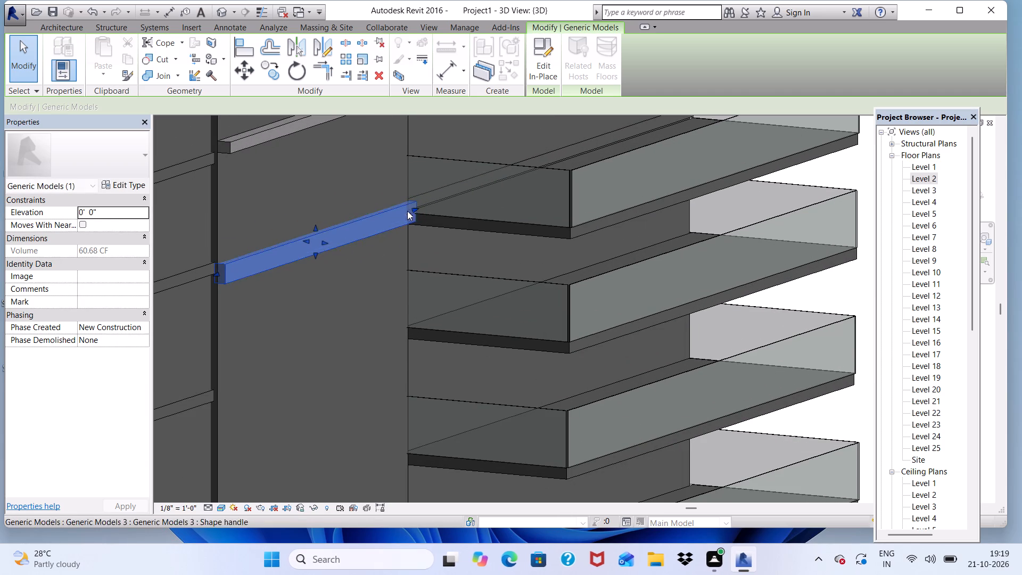
scroll(374, 231, "down", 3)
left_click(755, 273)
scroll(308, 210, "down", 5)
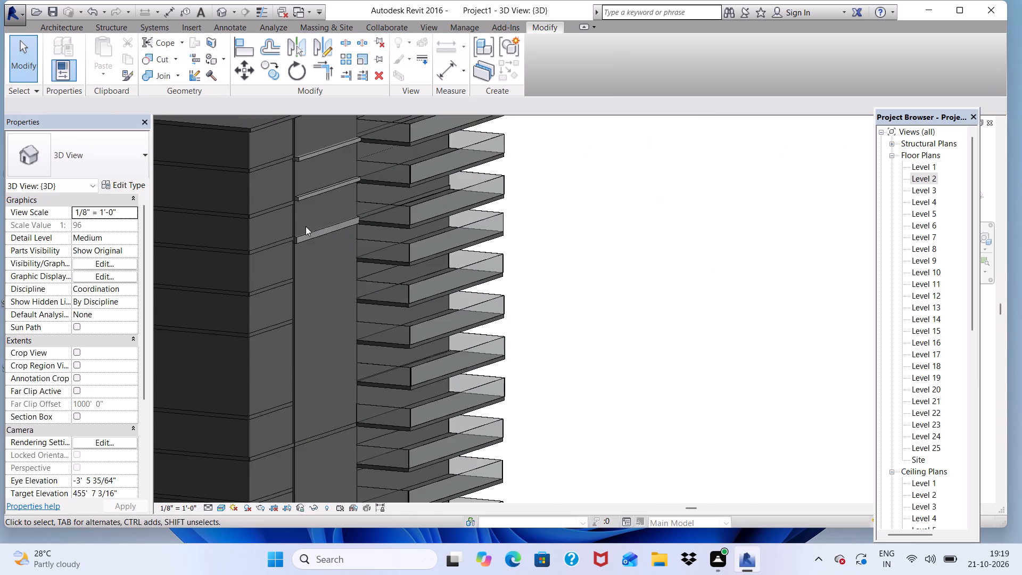
scroll(306, 226, "down", 5)
scroll(315, 237, "up", 3)
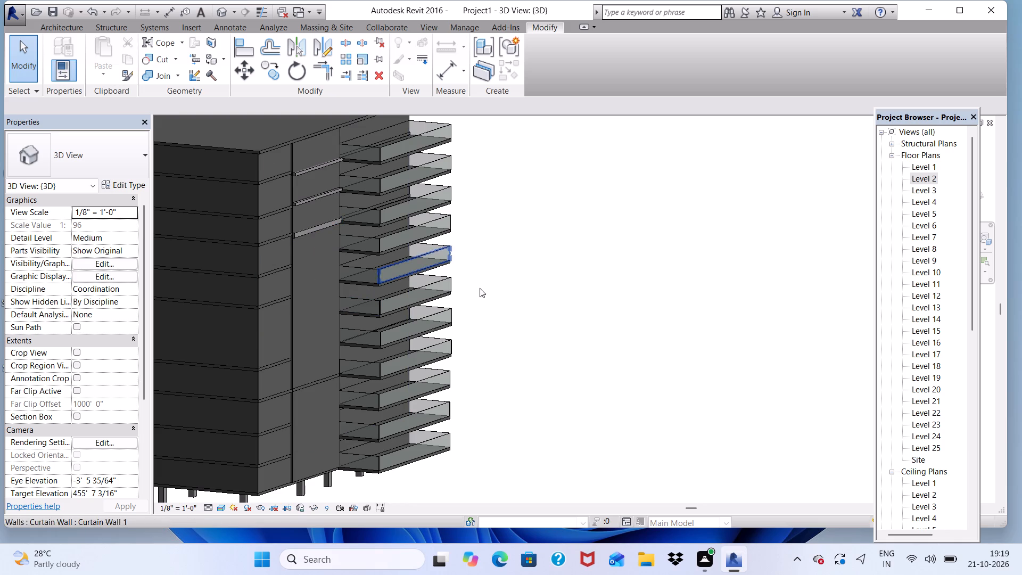
left_click(554, 277)
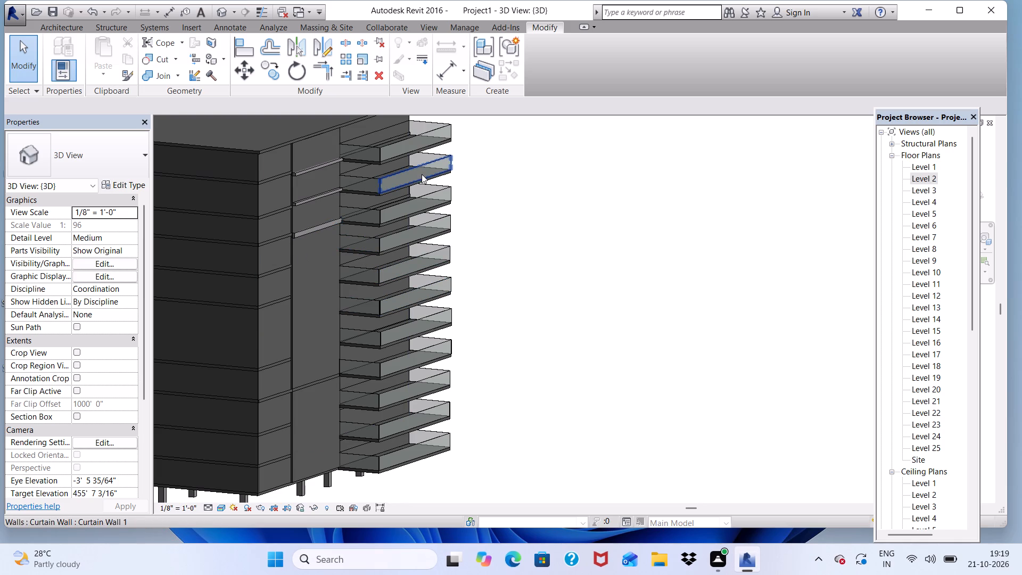
Create another in-place component in the Generic Models category for the next facade slab, keeping the suggested name.
left_click(54, 20)
left_click(51, 26)
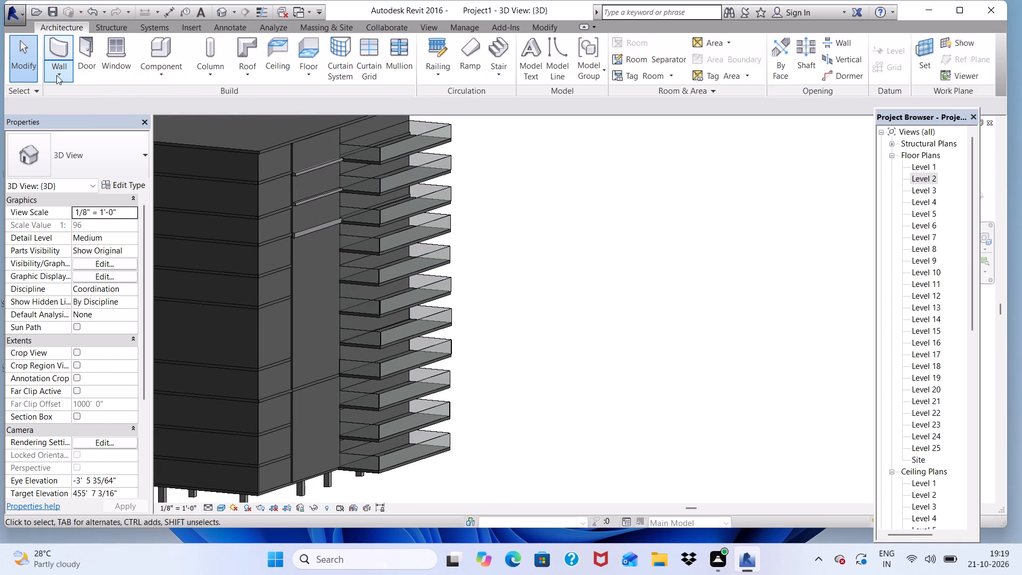
left_click(160, 73)
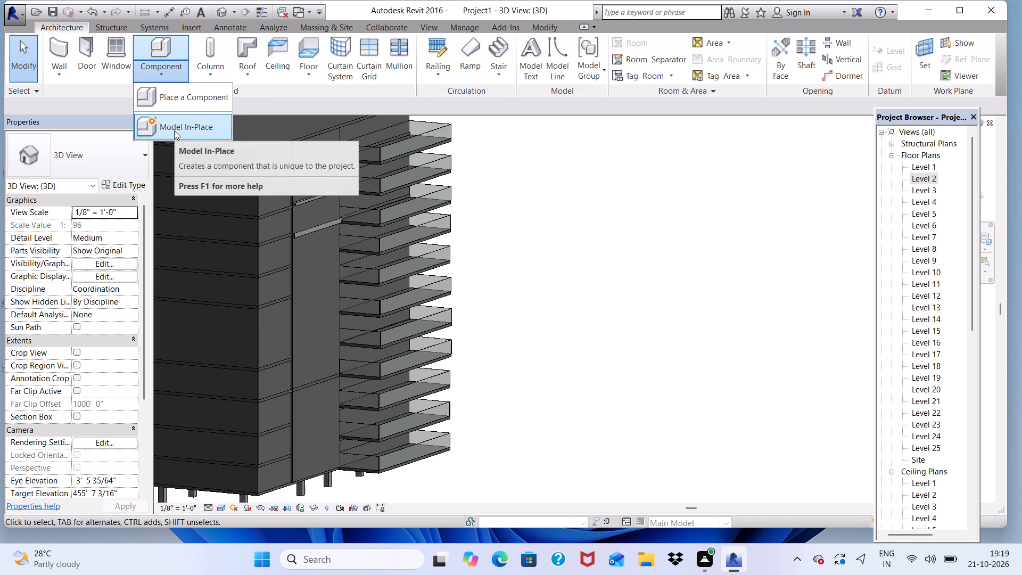
left_click(174, 130)
scroll(504, 235, "down", 3)
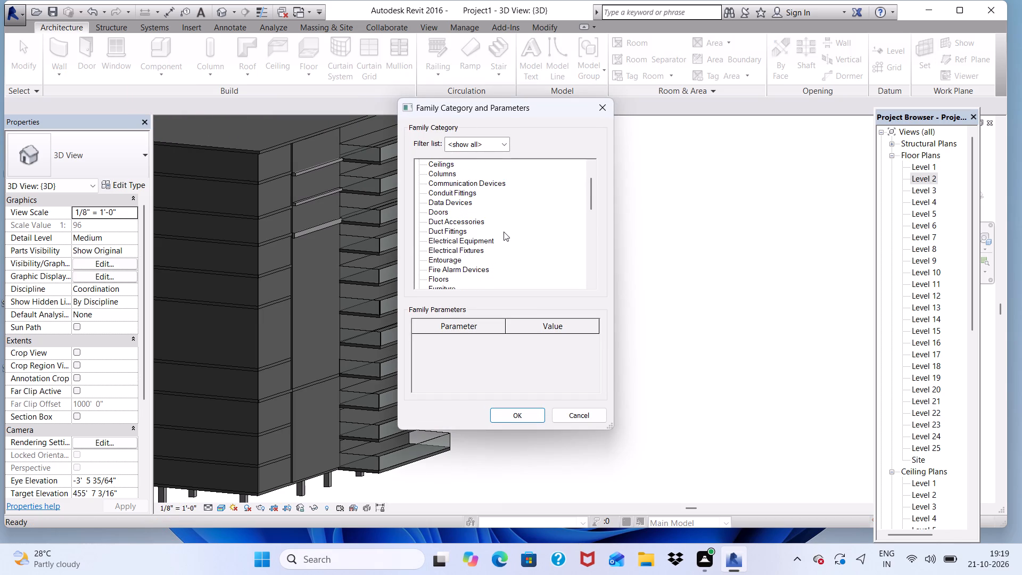
scroll(504, 232, "down", 5)
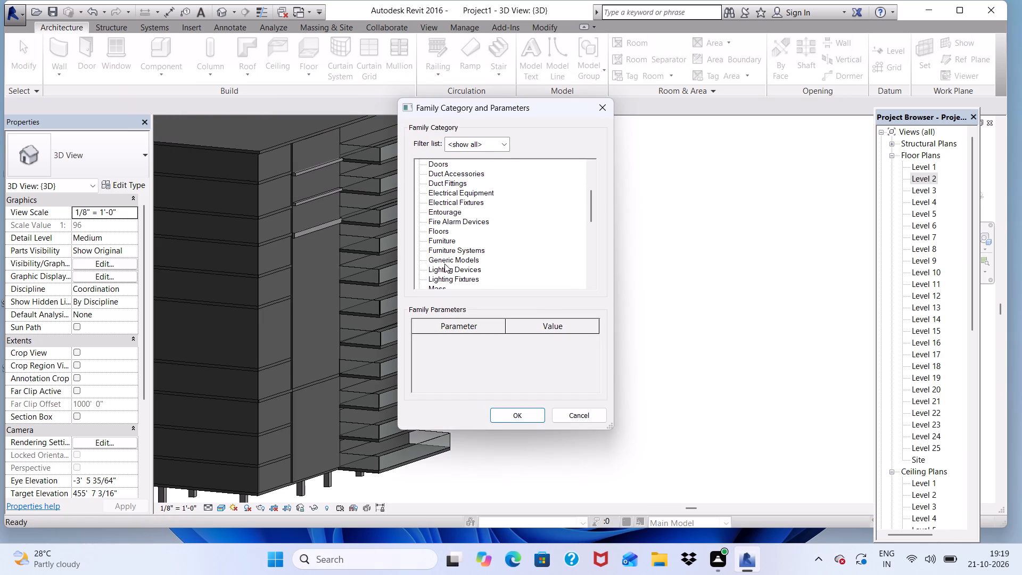
left_click(444, 264)
left_click(530, 413)
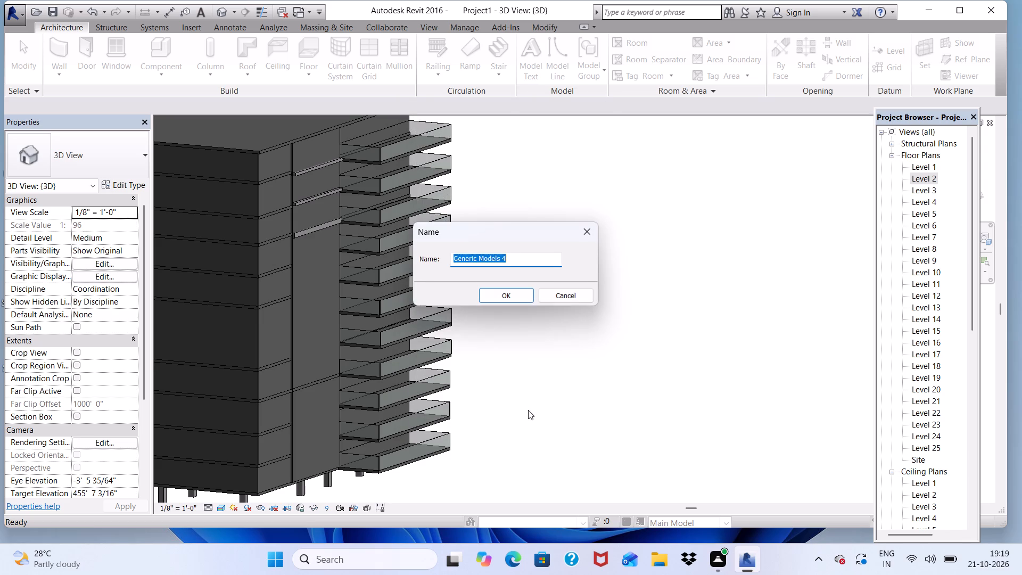
left_click(507, 297)
Start a rectangular extrusion and set its work plane by picking the Generic - 12" floor one storey below the lowest facade slab.
scroll(491, 295, "up", 1)
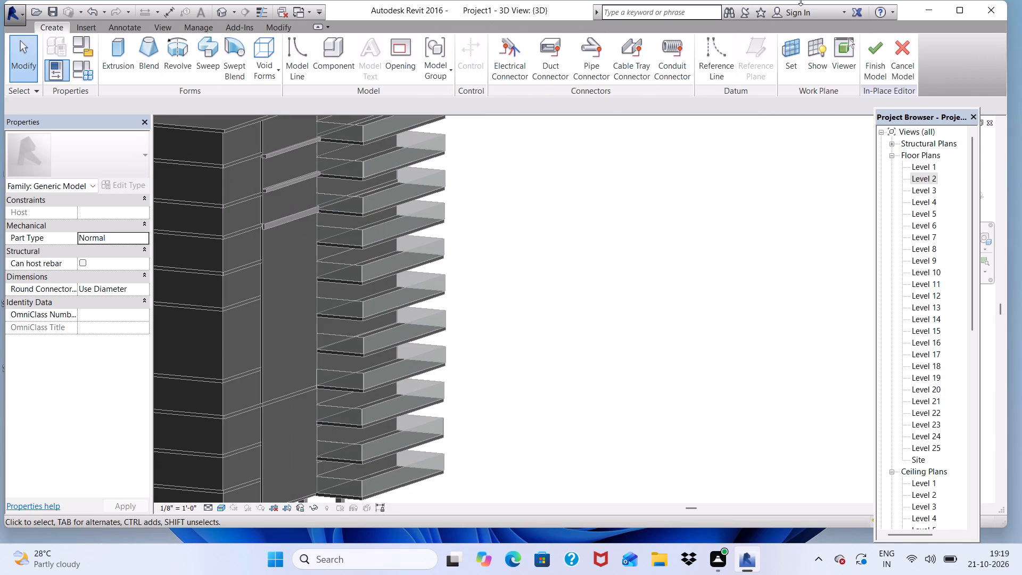
left_click(117, 50)
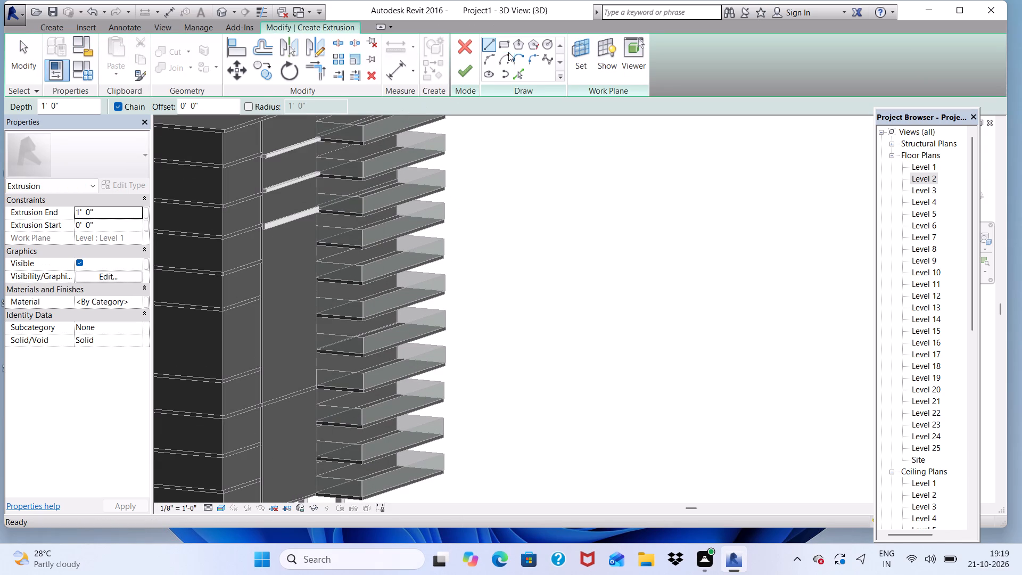
left_click(508, 48)
scroll(271, 242, "up", 9)
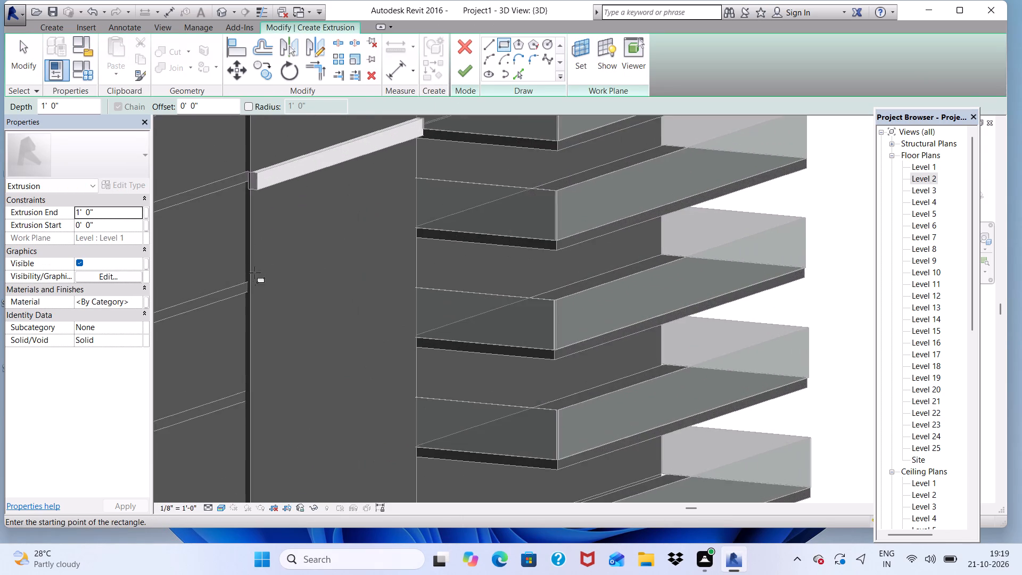
scroll(254, 273, "up", 9)
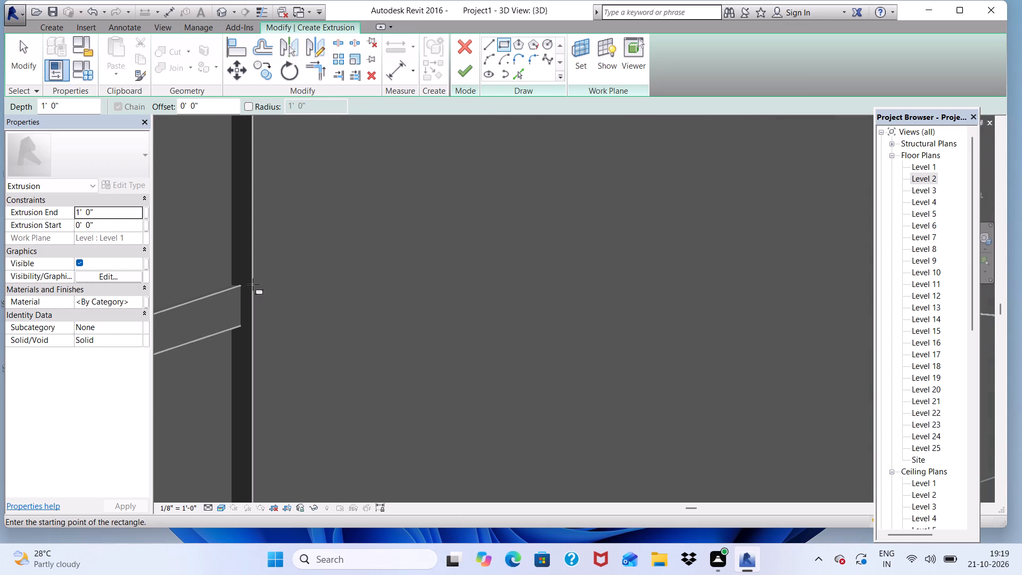
left_click(578, 49)
left_click(400, 289)
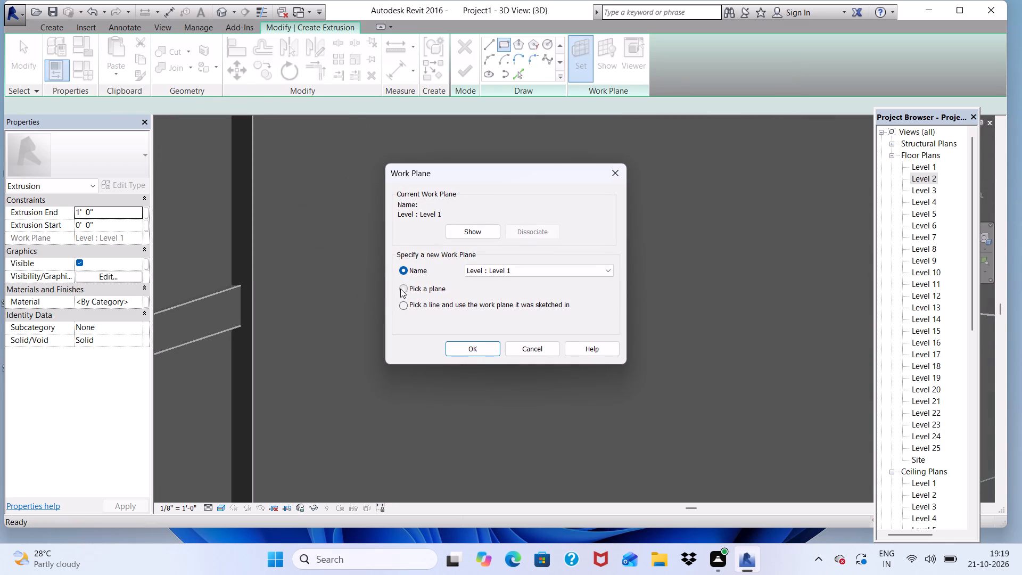
left_click(466, 353)
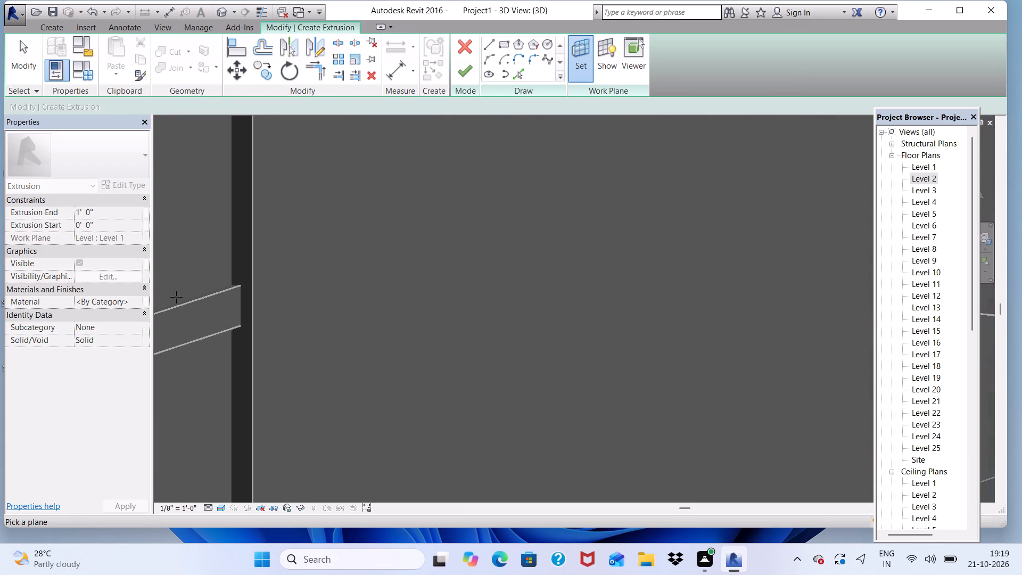
left_click(237, 284)
Sketch a narrow rectangle across the facade wall's full width, reaching the curtain-walled projecting floor, and extrude it to a 1' 0" depth.
left_click(502, 45)
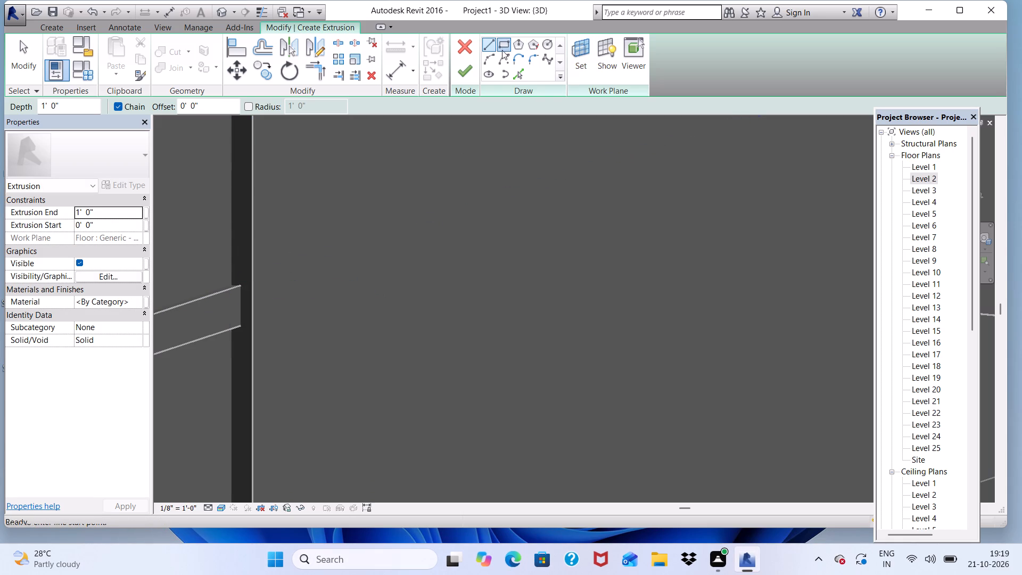
scroll(250, 283, "up", 1)
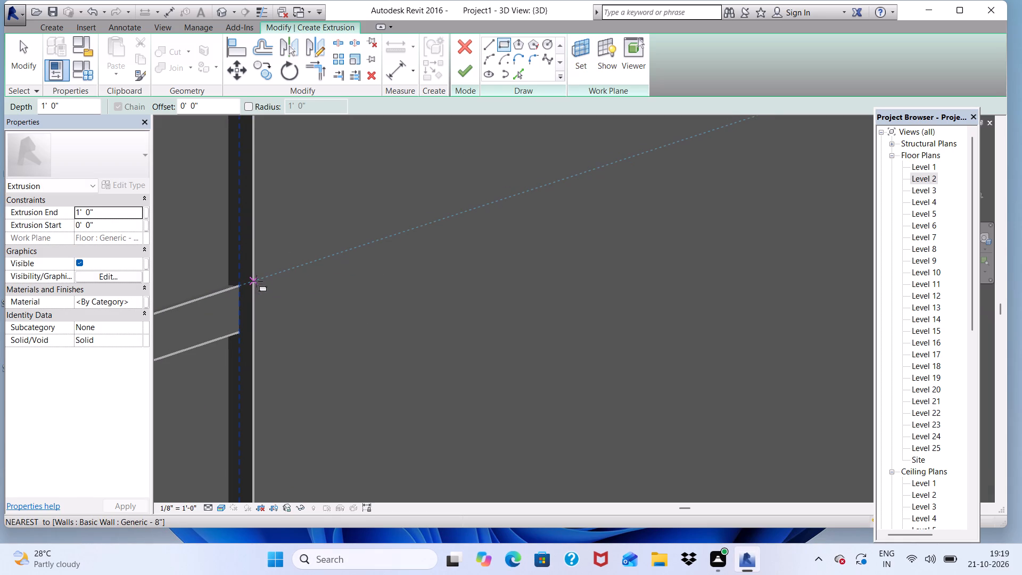
left_click(257, 281)
scroll(284, 360, "down", 1)
scroll(417, 278, "down", 8)
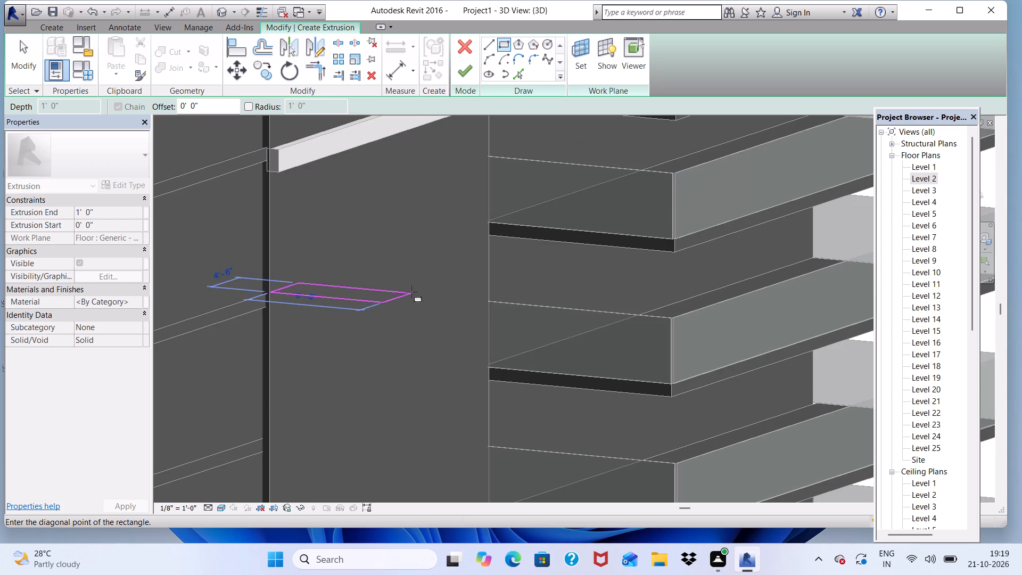
scroll(519, 244, "up", 4)
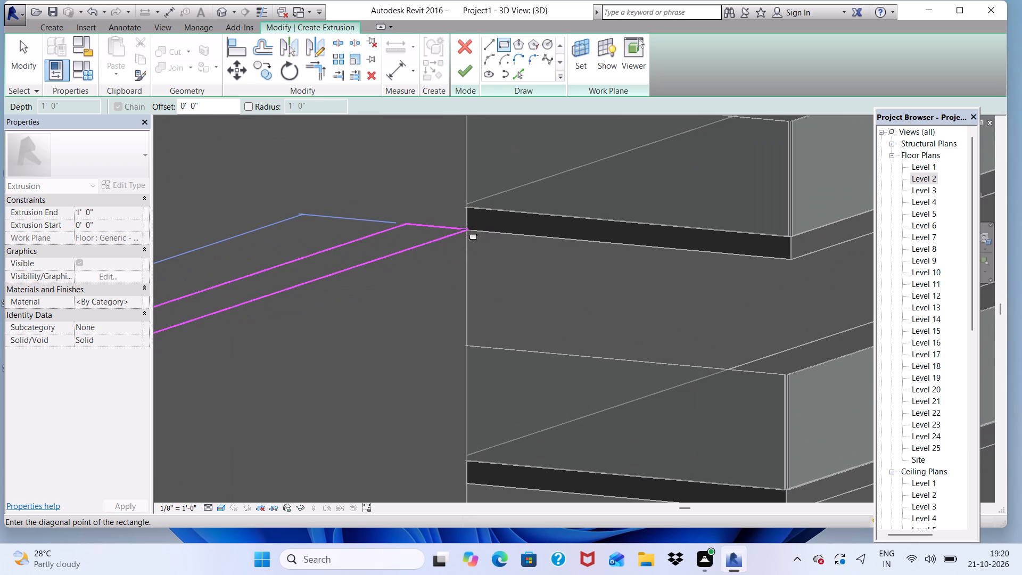
scroll(491, 231, "up", 4)
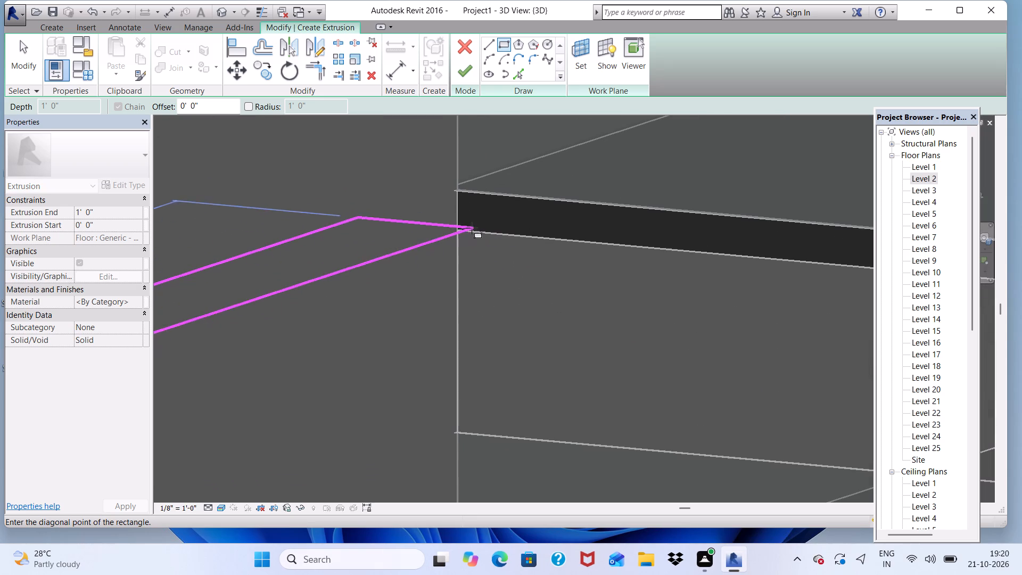
scroll(464, 209, "down", 3)
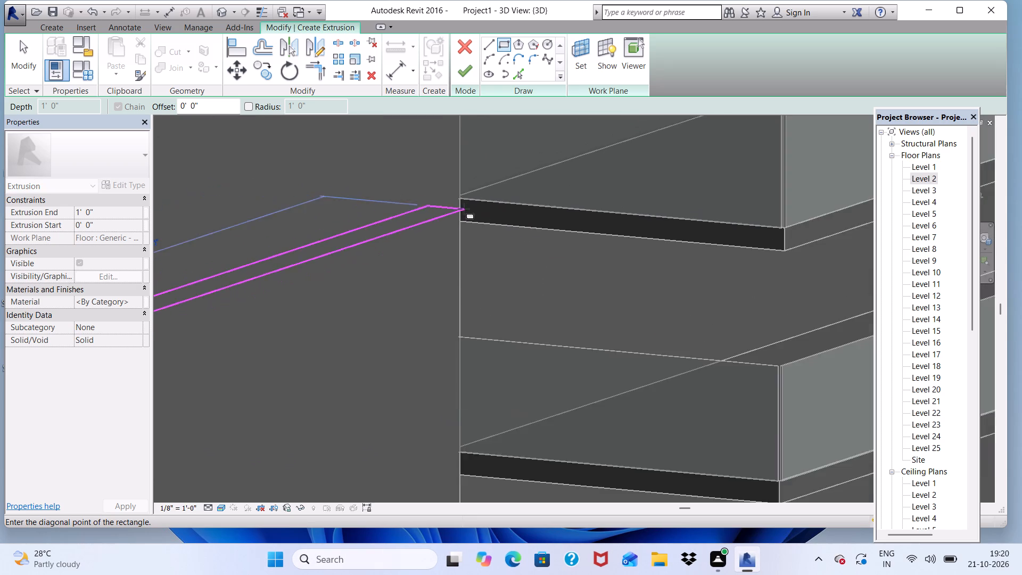
scroll(464, 209, "down", 3)
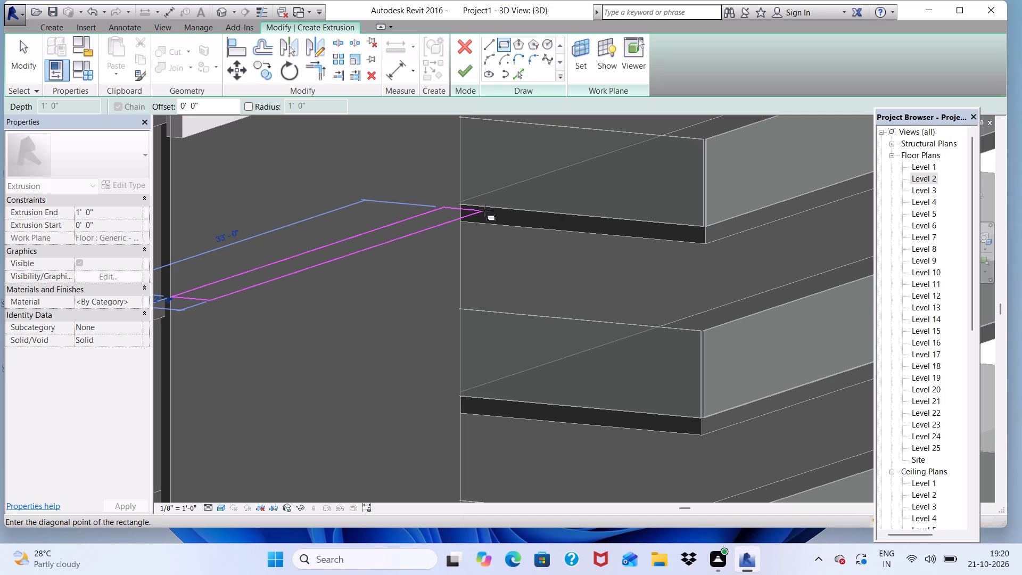
left_click(485, 210)
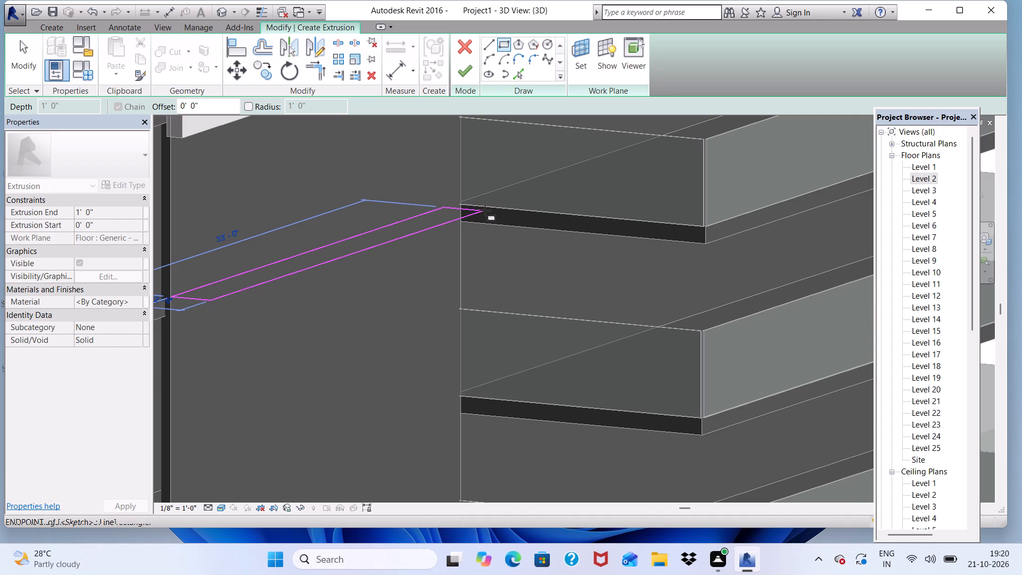
left_click(465, 69)
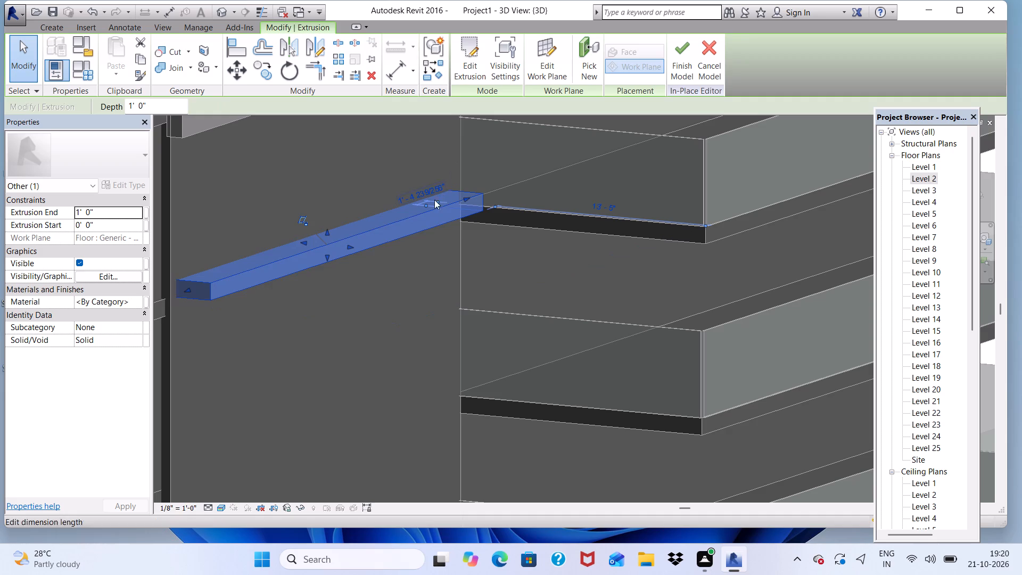
Extend the new slab's end away from the projecting floors slightly towards the facade wall's edge and finish the in-place model.
scroll(245, 264, "down", 6)
scroll(225, 265, "up", 4)
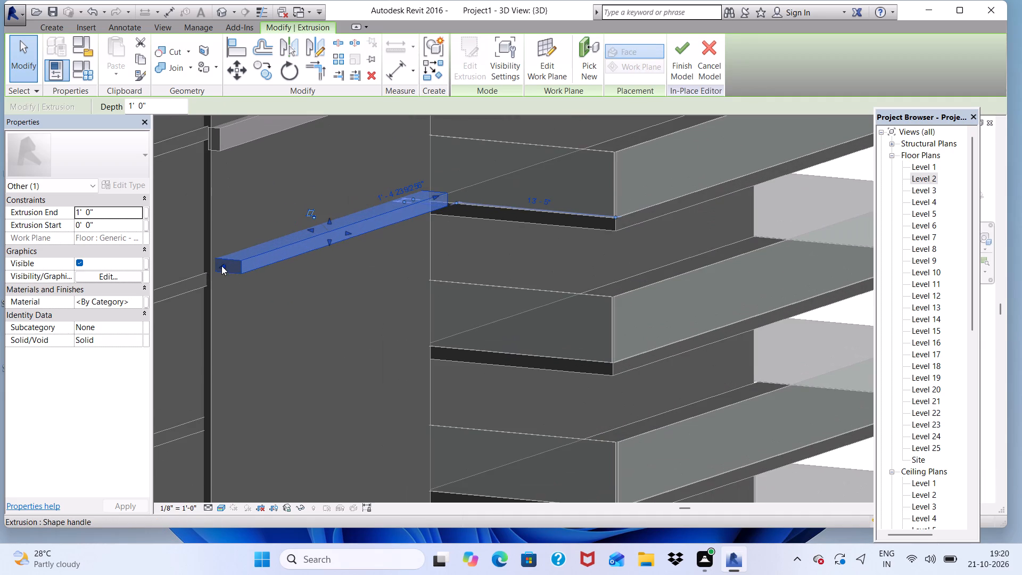
left_click(221, 266)
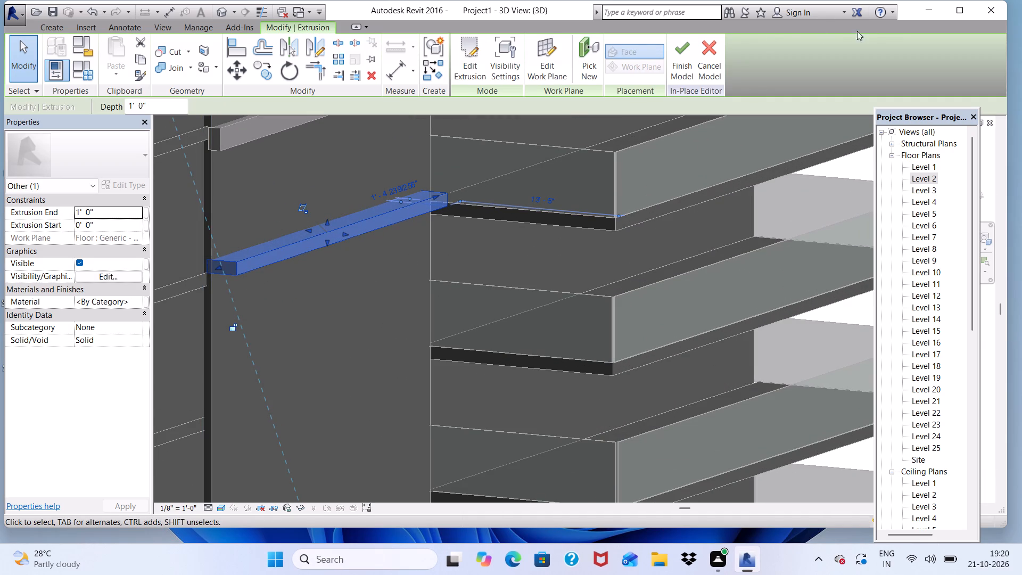
left_click(677, 59)
Examine the new facade slab against the slabs above it and the adjoining projecting floors from several angles.
scroll(565, 165, "down", 5)
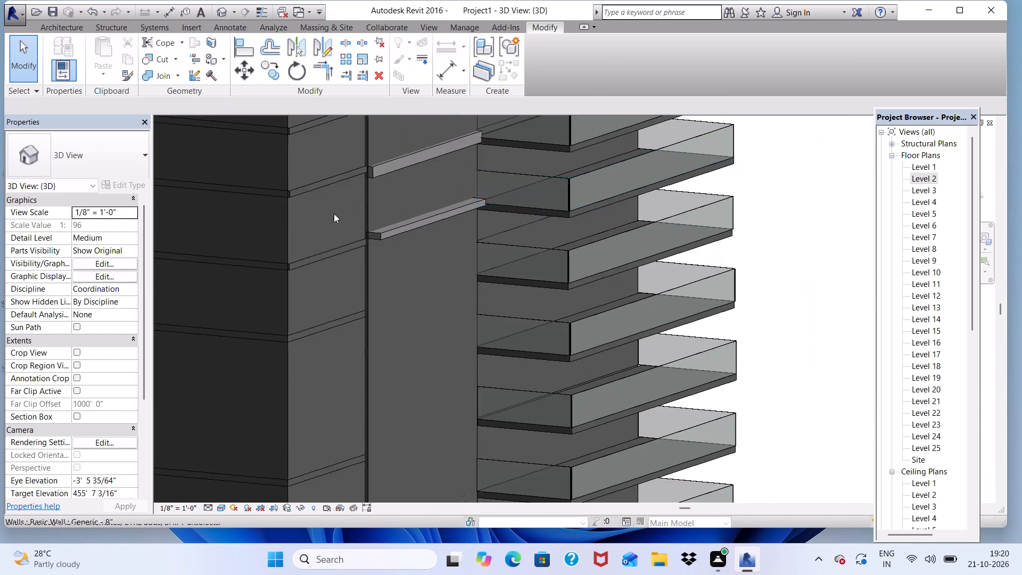
scroll(334, 213, "down", 2)
scroll(402, 267, "down", 3)
middle_click_drag(400, 272, 274, 229, "shift")
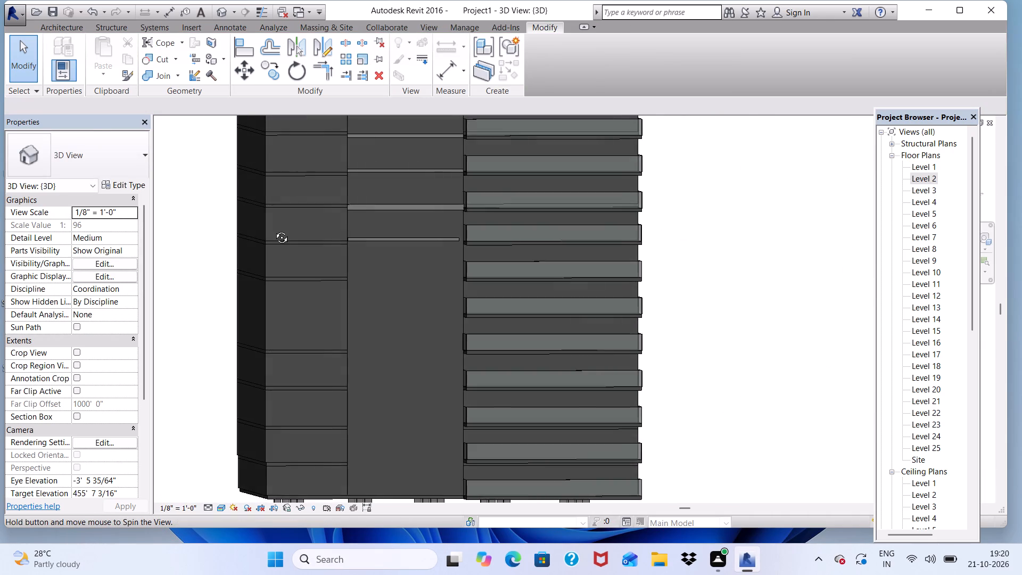
middle_click_drag(274, 229, 349, 360, "shift")
scroll(382, 240, "up", 4)
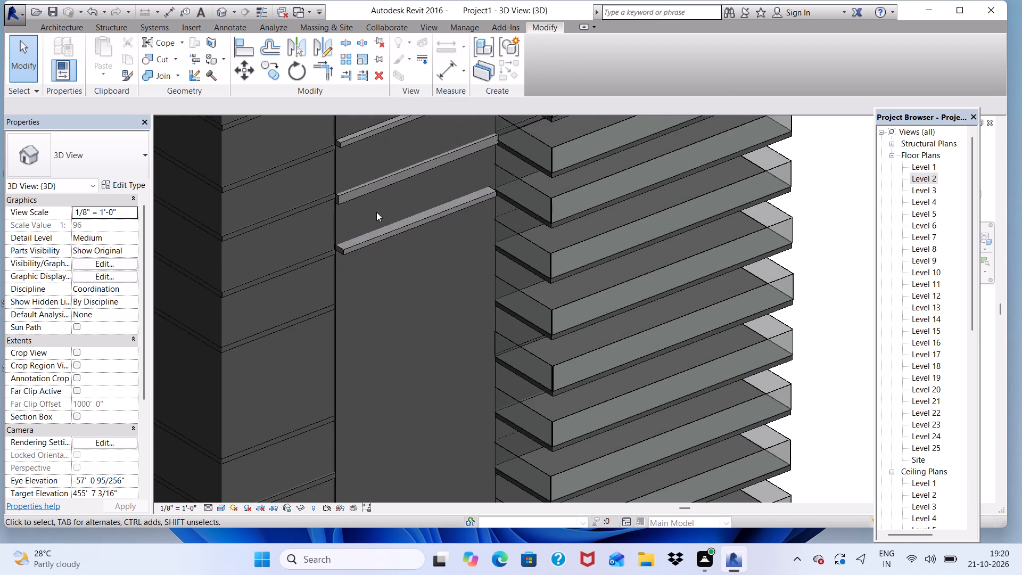
scroll(175, 177, "down", 7)
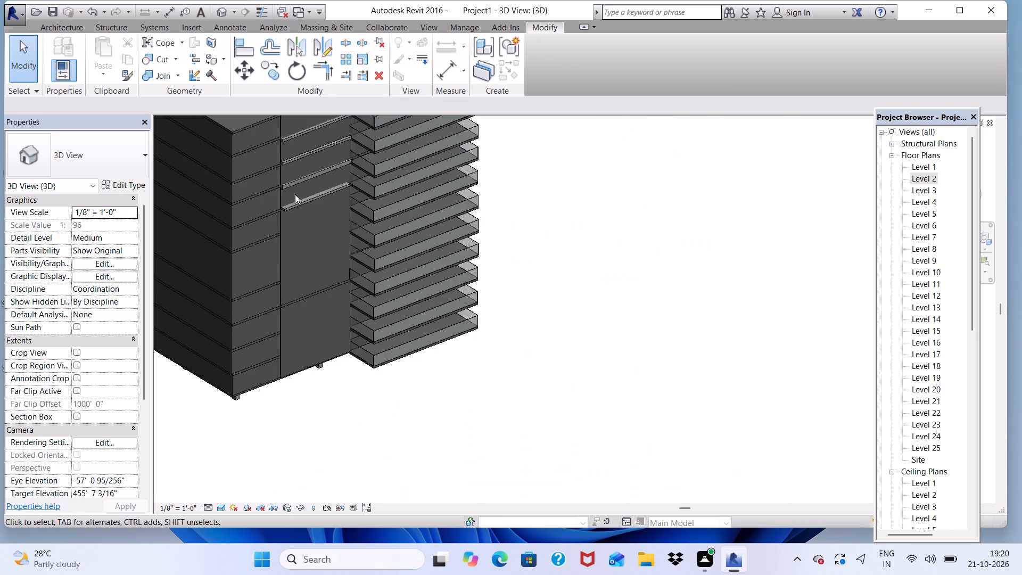
scroll(324, 160, "up", 3)
scroll(312, 211, "up", 4)
scroll(307, 217, "down", 11)
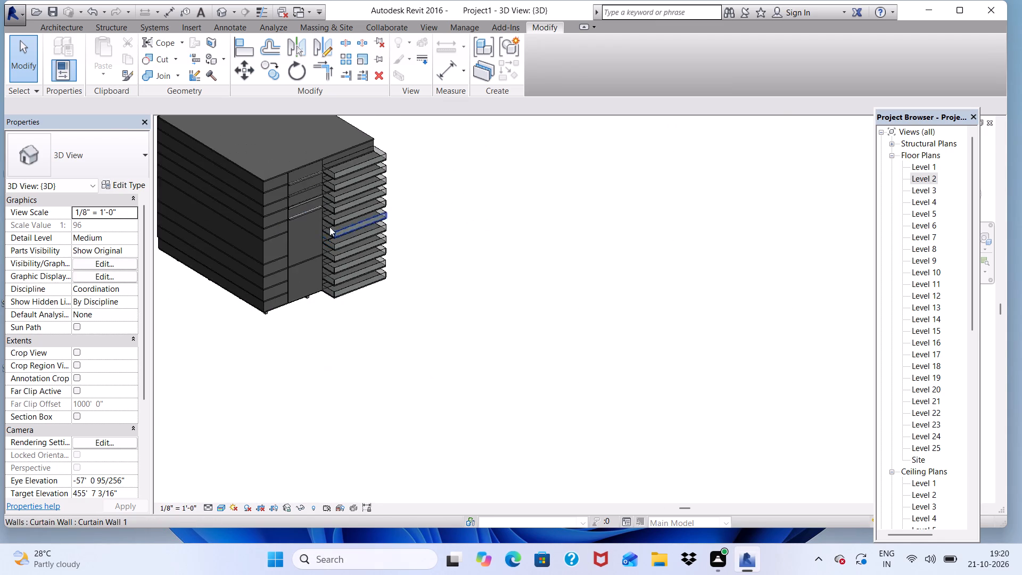
Delete the Level 22 curtain wall that runs against the building face at the topmost projecting floor.
scroll(306, 163, "up", 8)
scroll(321, 167, "down", 3)
scroll(334, 307, "up", 1)
scroll(361, 182, "up", 5)
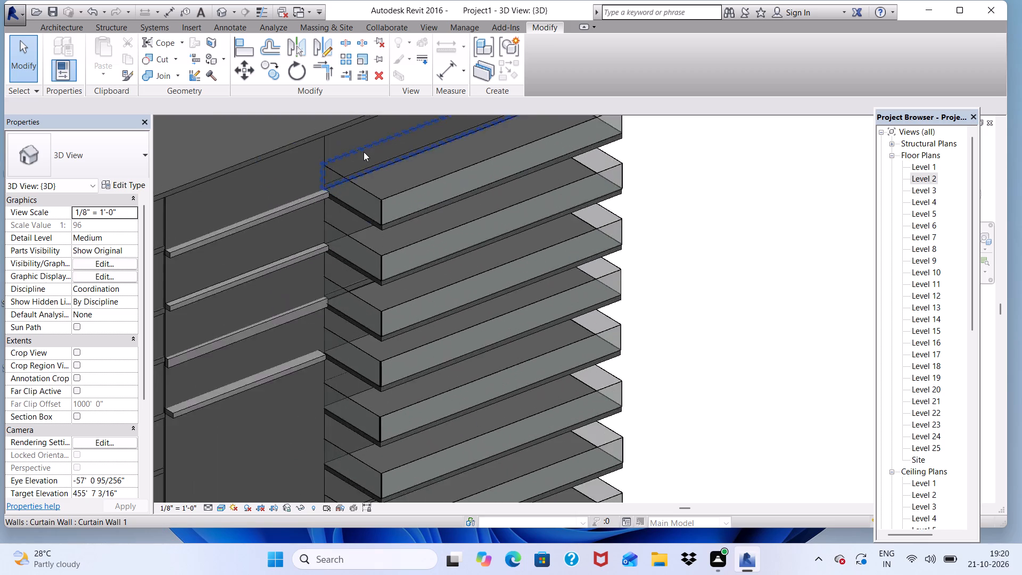
scroll(364, 152, "up", 5)
left_click(364, 152)
key("Delete")
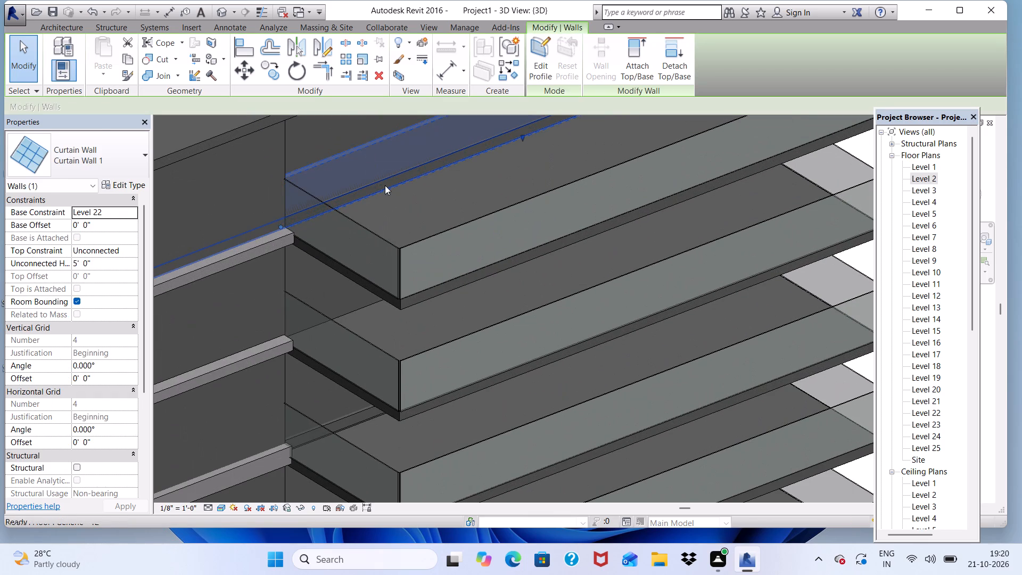
scroll(349, 53, "down", 8)
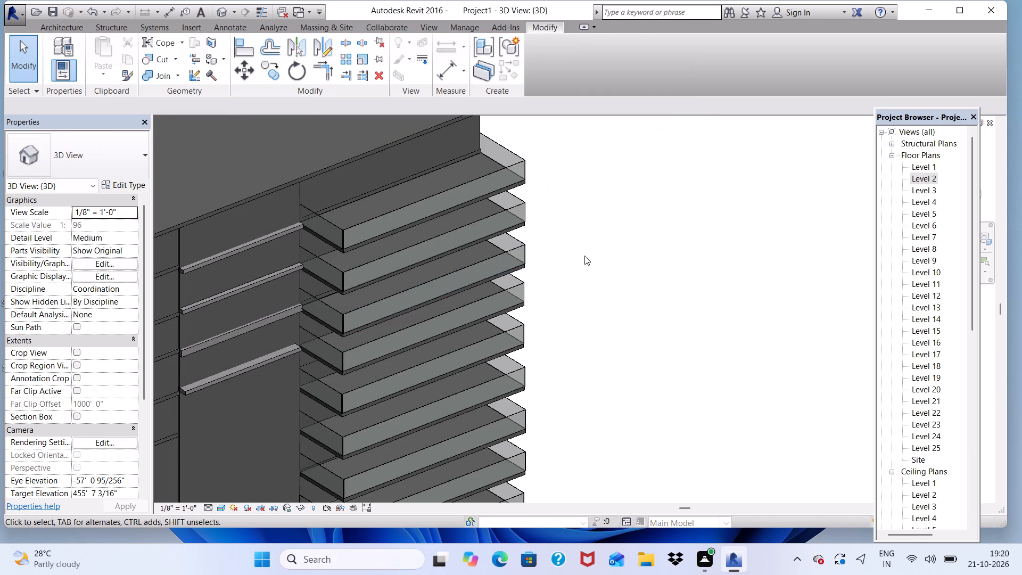
left_click(622, 250)
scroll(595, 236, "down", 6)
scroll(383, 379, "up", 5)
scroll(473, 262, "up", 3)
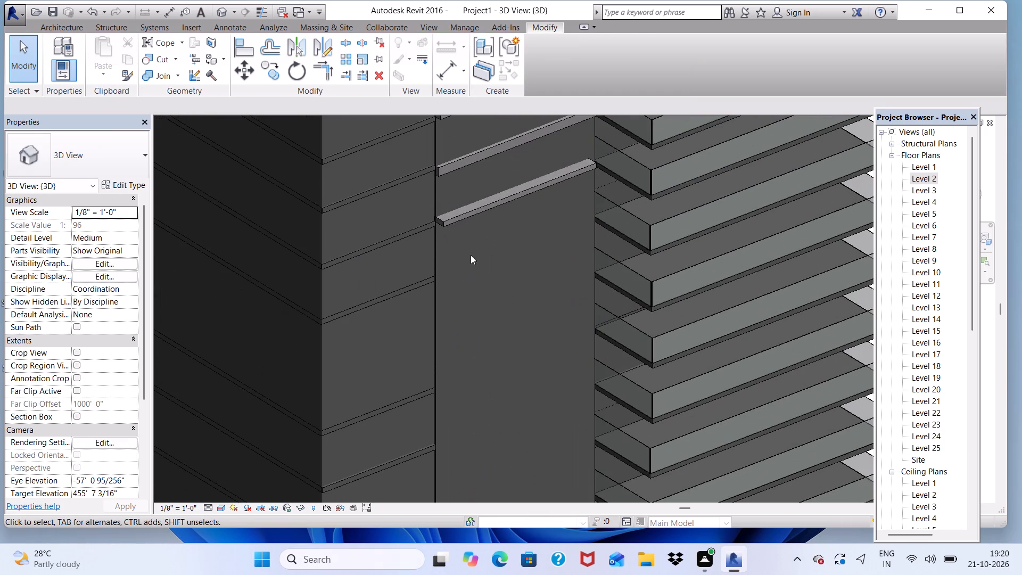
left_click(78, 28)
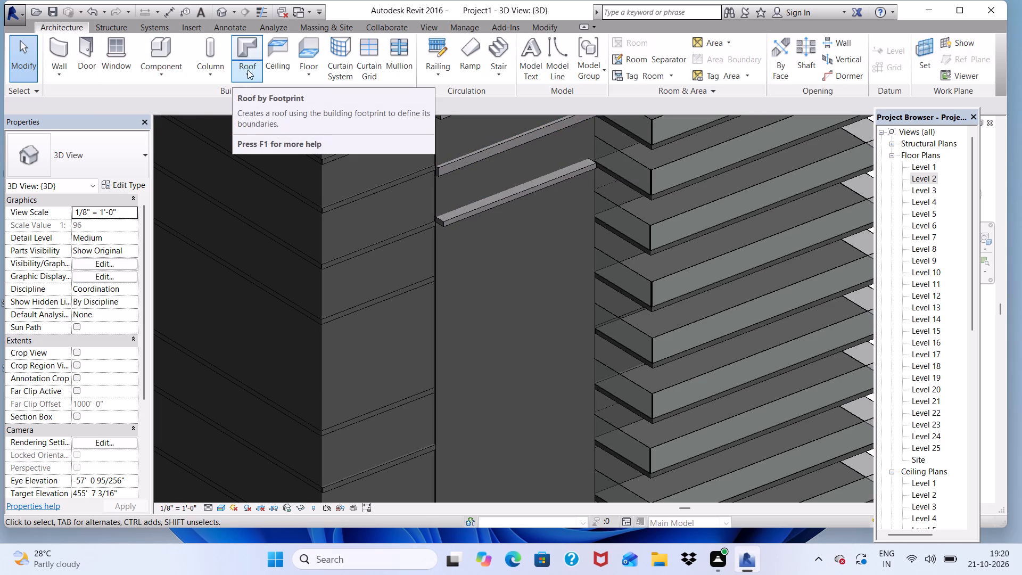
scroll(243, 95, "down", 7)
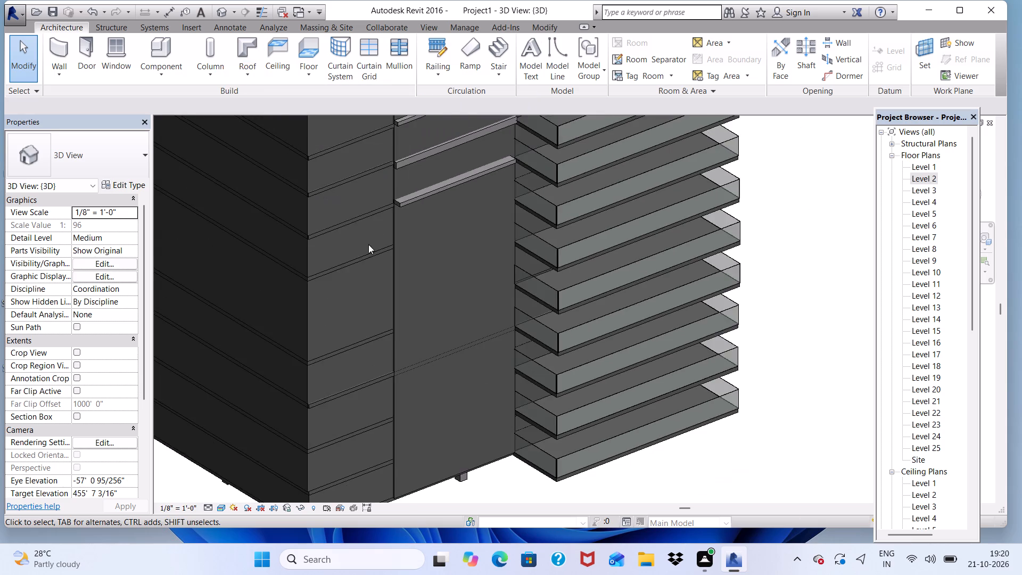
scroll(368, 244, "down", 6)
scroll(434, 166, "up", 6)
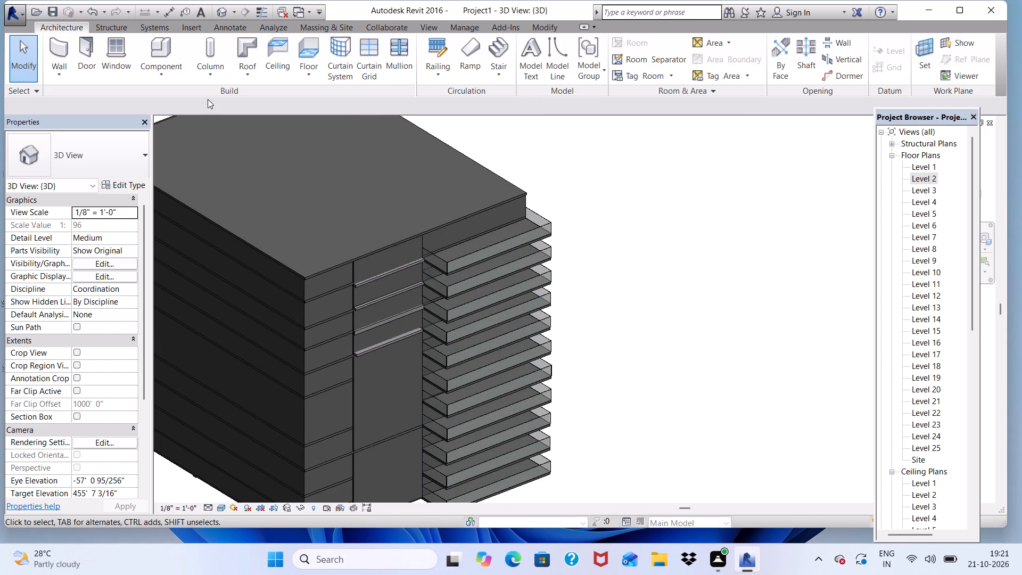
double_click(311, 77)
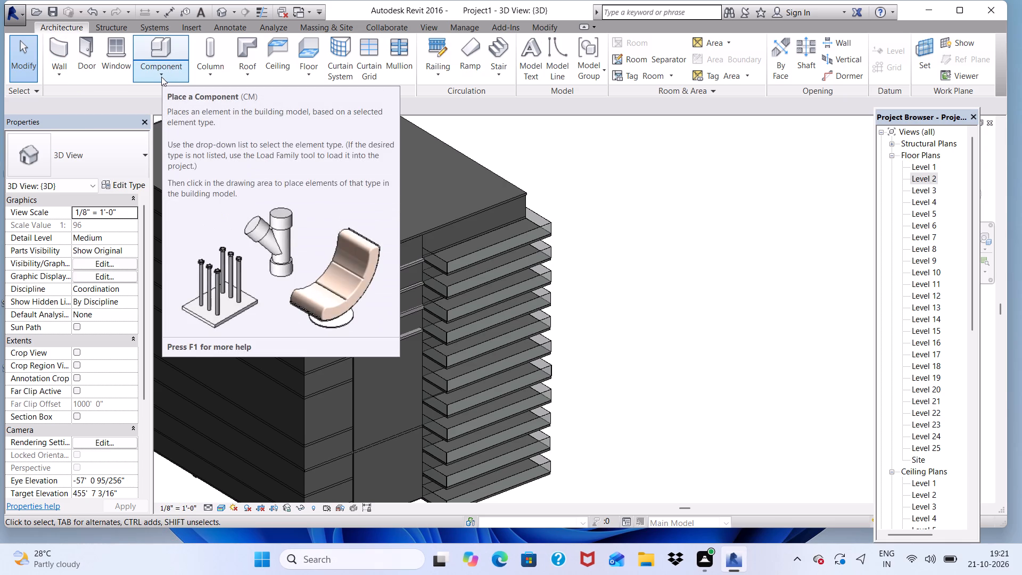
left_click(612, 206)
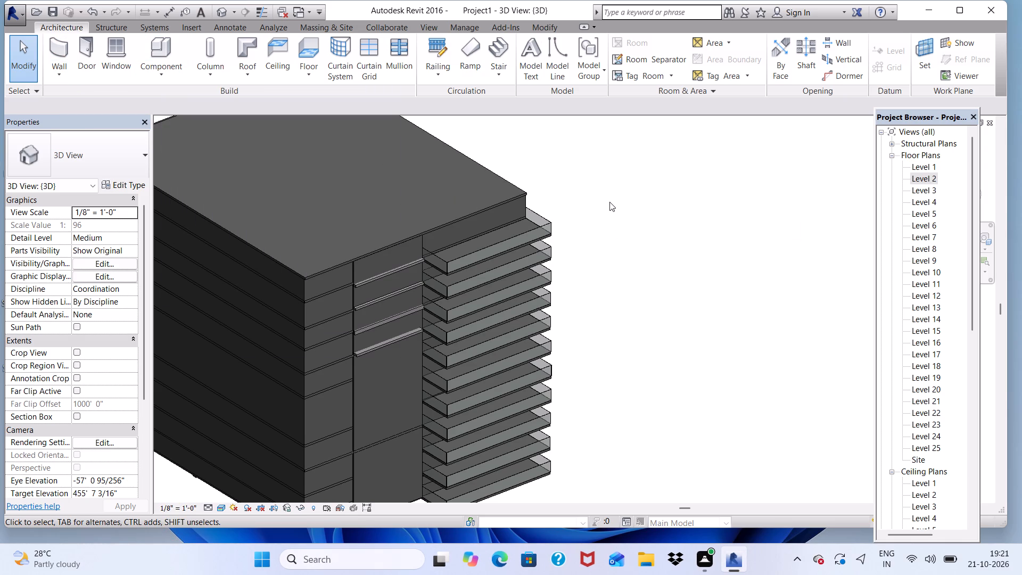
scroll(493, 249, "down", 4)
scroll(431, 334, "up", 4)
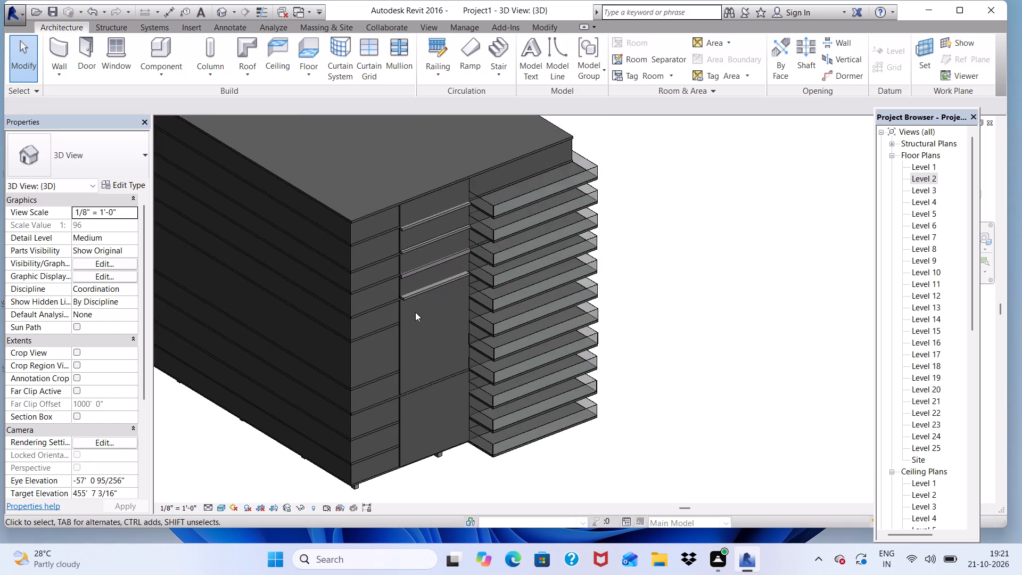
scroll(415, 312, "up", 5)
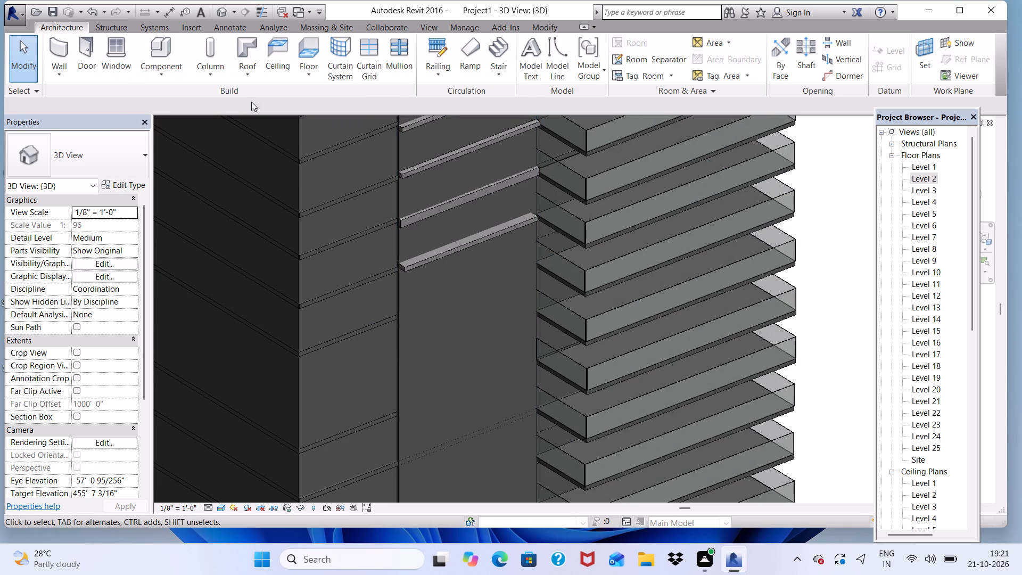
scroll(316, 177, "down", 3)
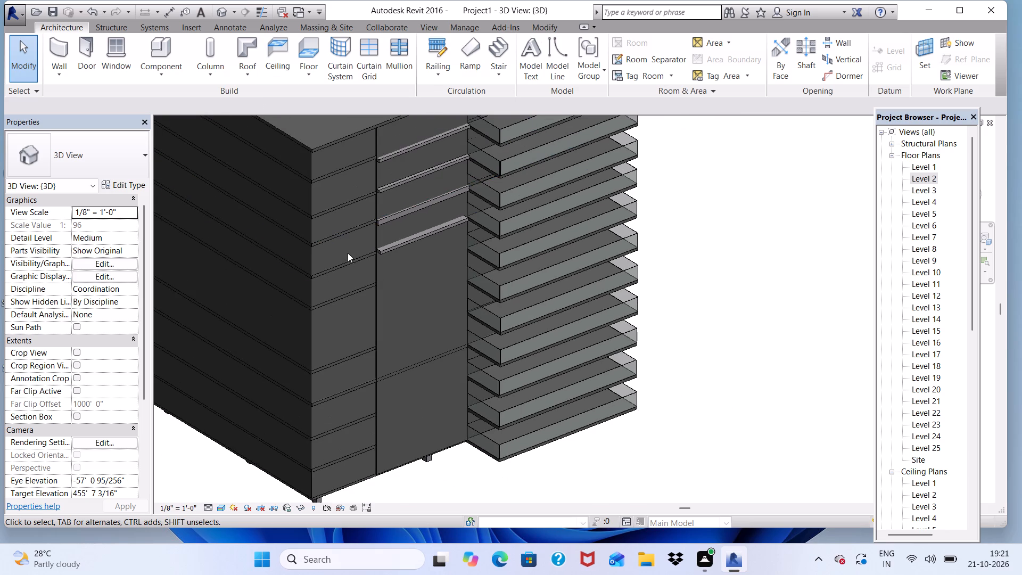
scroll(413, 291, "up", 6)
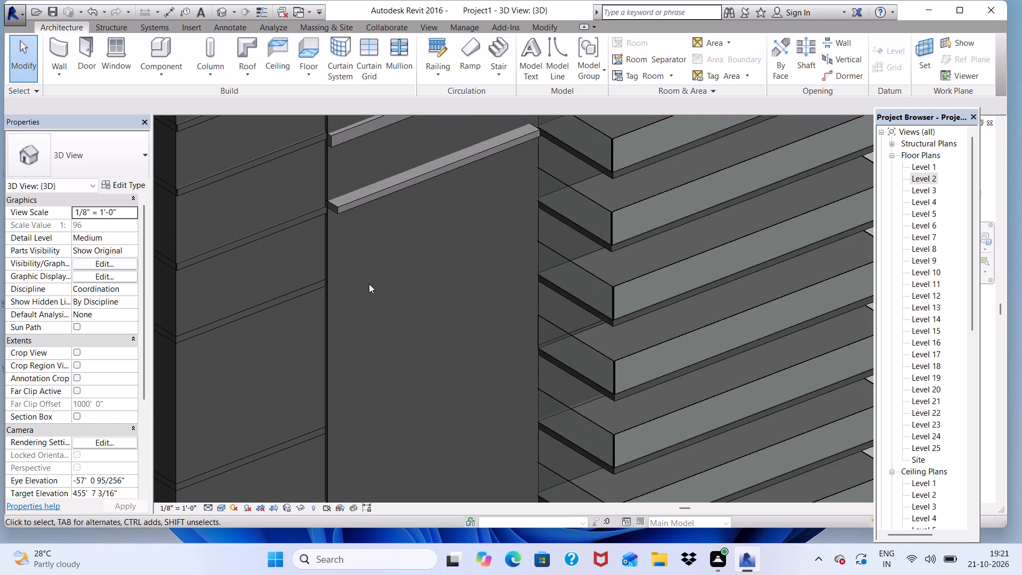
Start a new in-place model in the Generic Models category for the next facade slab, keeping the suggested name.
scroll(373, 282, "down", 4)
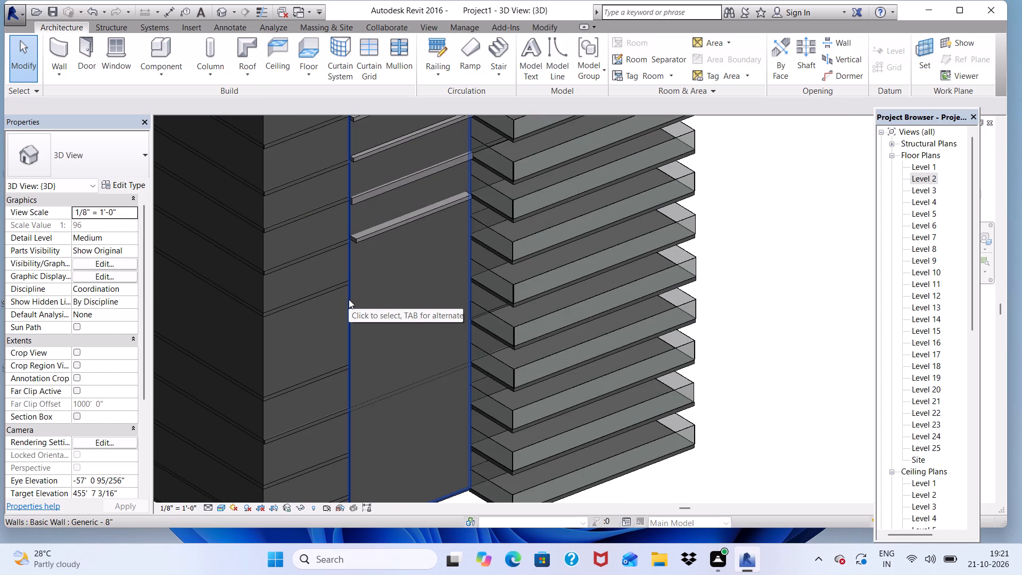
scroll(332, 285, "down", 7)
scroll(401, 332, "down", 1)
scroll(401, 332, "up", 2)
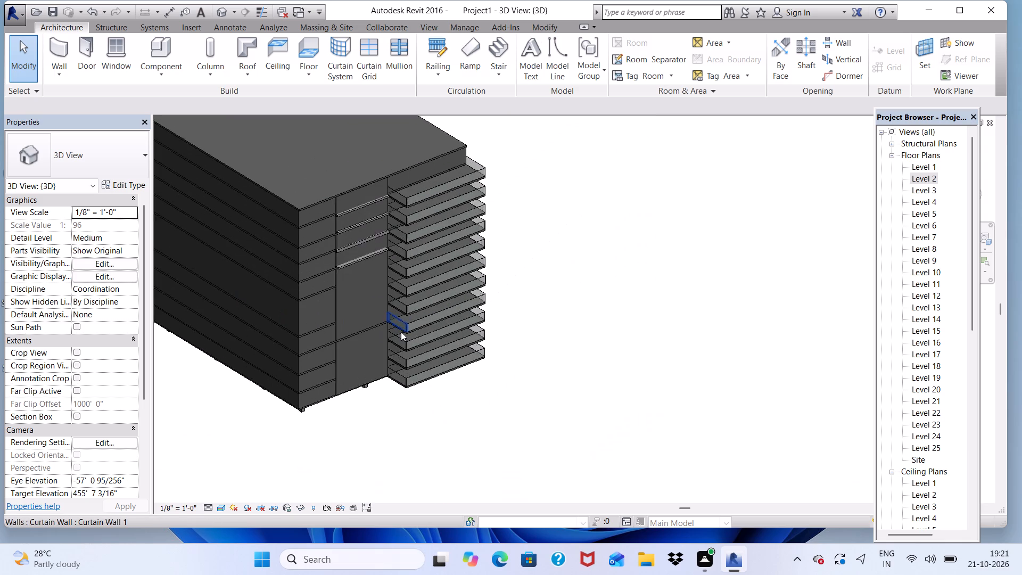
scroll(401, 332, "up", 6)
scroll(399, 316, "down", 2)
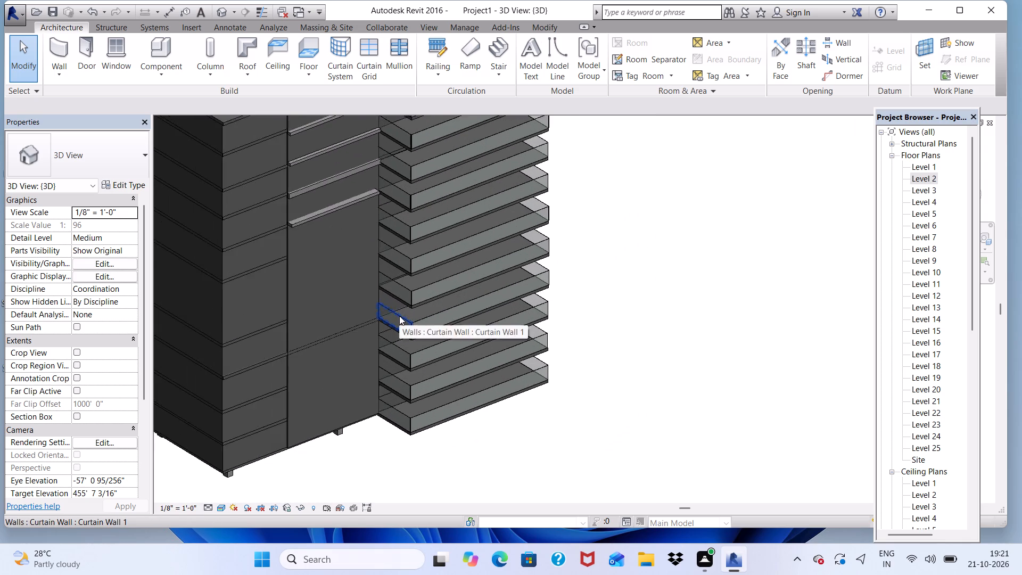
scroll(399, 316, "down", 2)
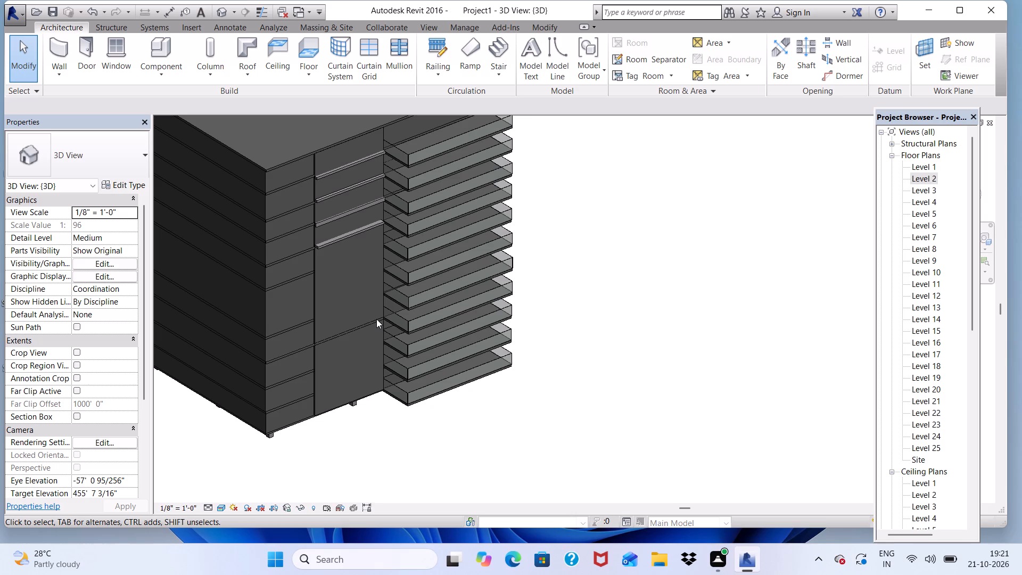
scroll(335, 251, "up", 5)
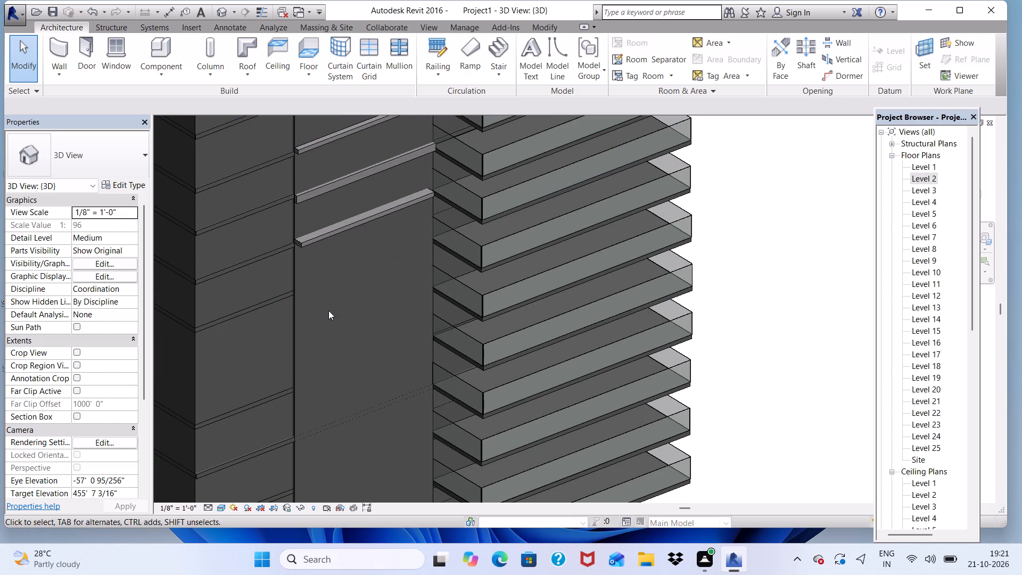
left_click(161, 78)
left_click(182, 134)
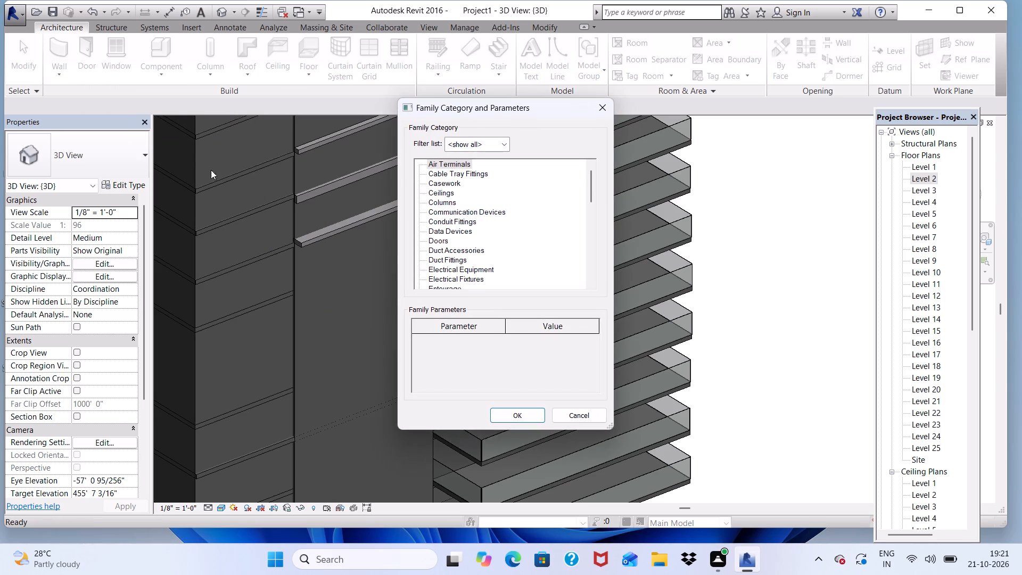
scroll(446, 236, "down", 5)
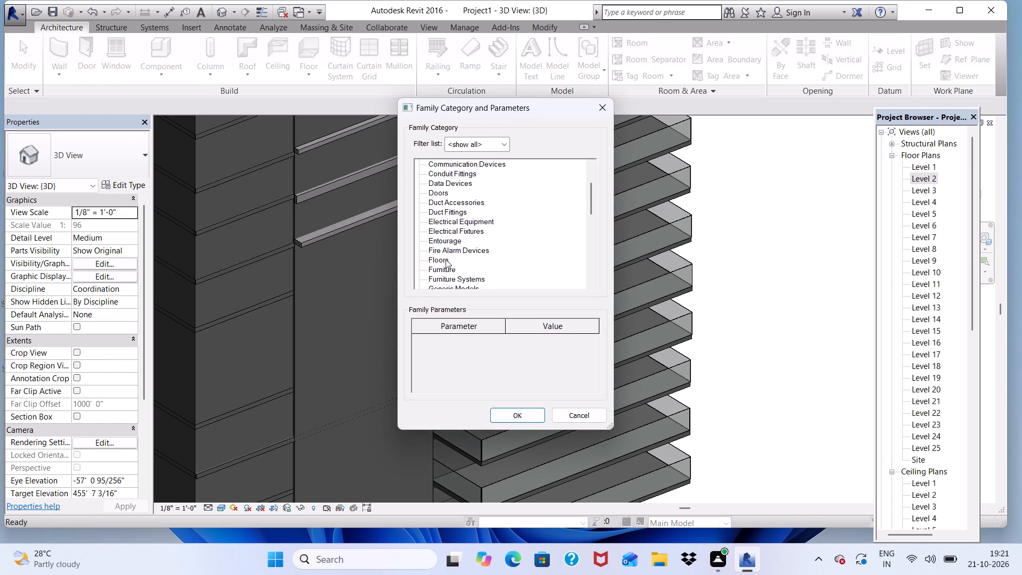
scroll(441, 273, "down", 1)
left_click(442, 280)
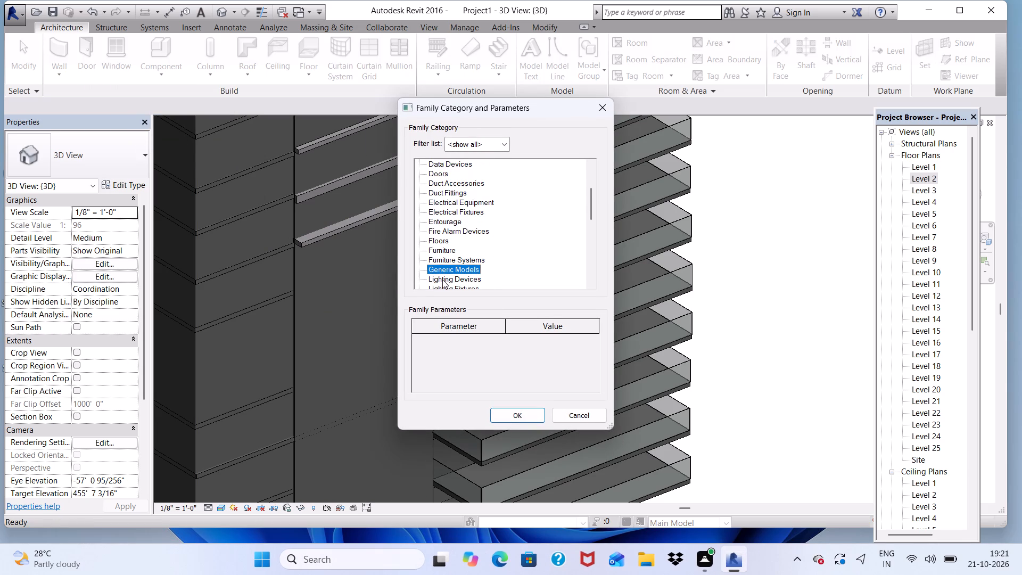
left_click(520, 417)
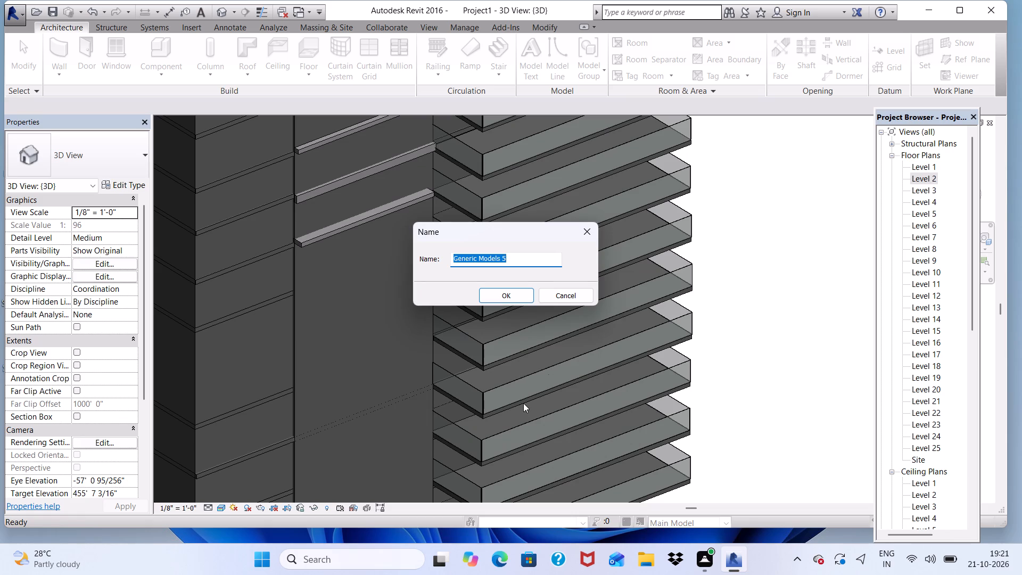
double_click(519, 301)
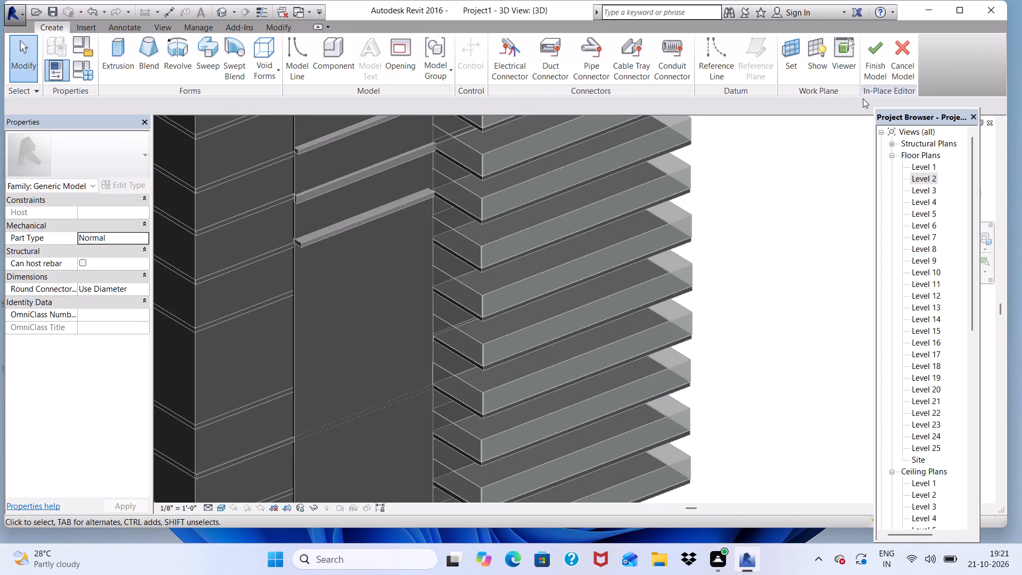
Start an extrusion and set its work plane by picking the Generic - 12" floor beside the facade wall, one storey below the lowest slab.
left_click(106, 59)
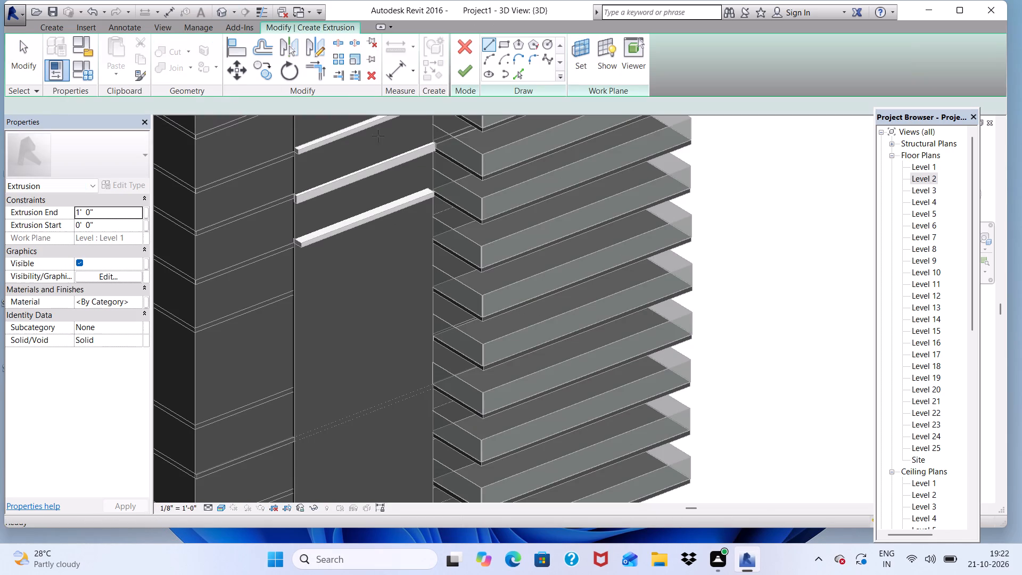
double_click(576, 59)
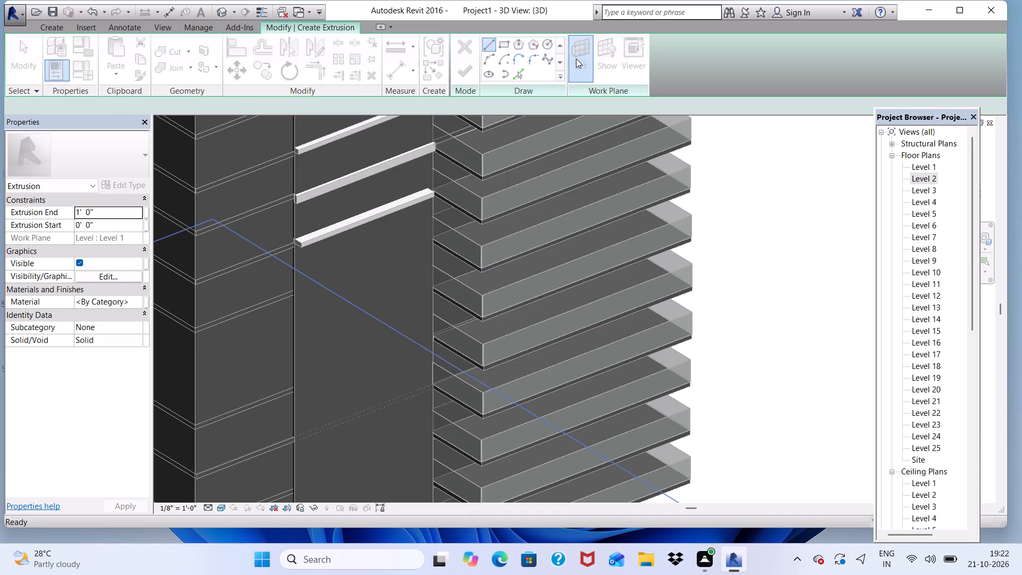
double_click(402, 287)
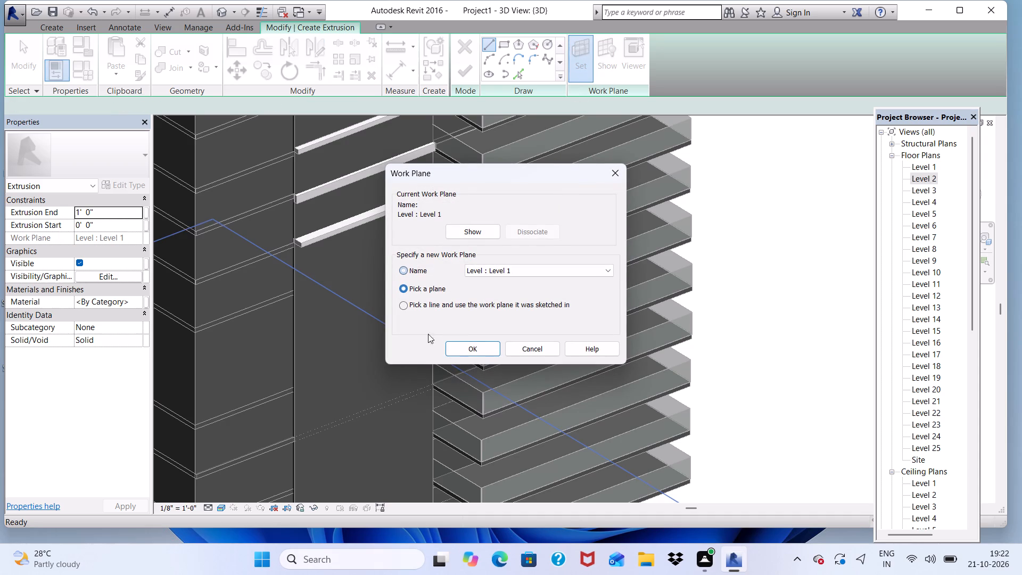
left_click(467, 347)
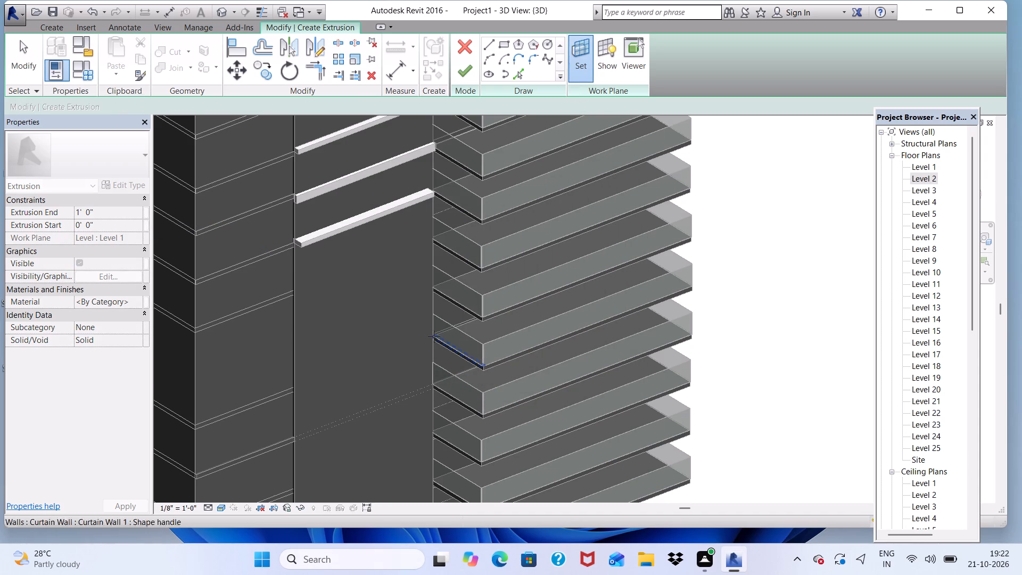
scroll(297, 300, "up", 11)
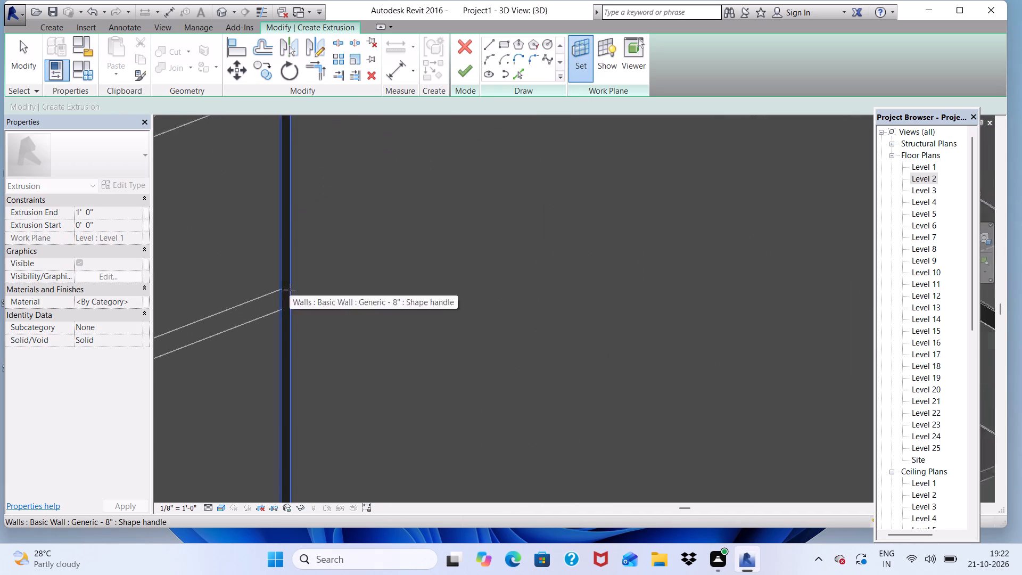
scroll(290, 290, "up", 1)
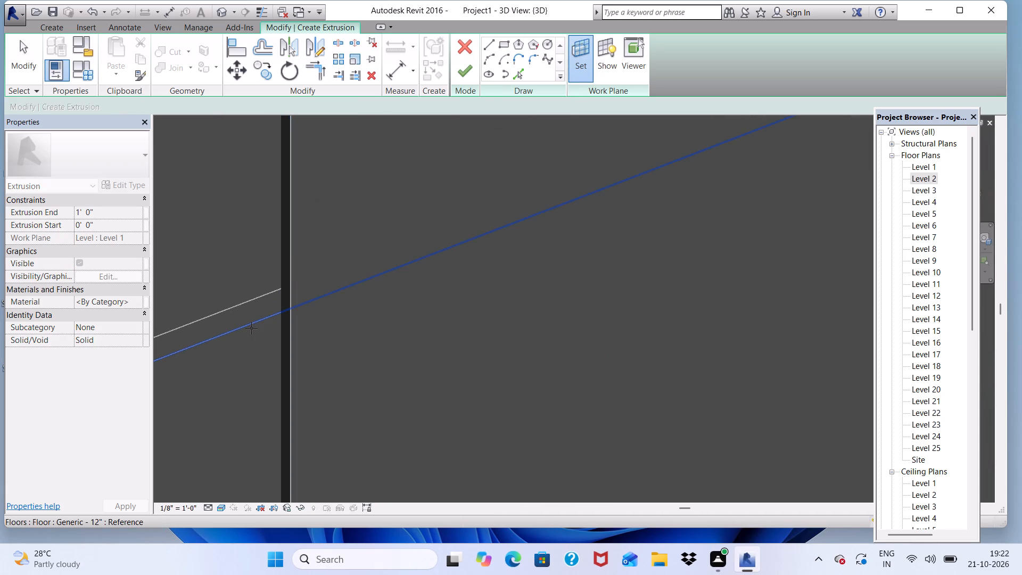
left_click(251, 328)
Sketch a narrow rectangle from the facade wall's outer edge to the adjoining projecting floor and extrude it to a 1' 0" depth.
left_click(499, 48)
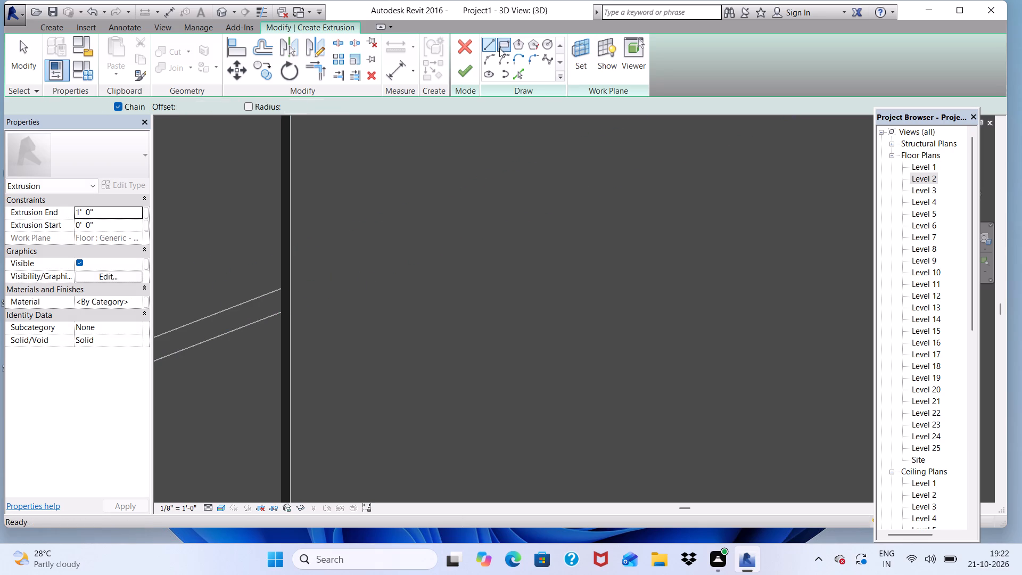
scroll(291, 268, "up", 1)
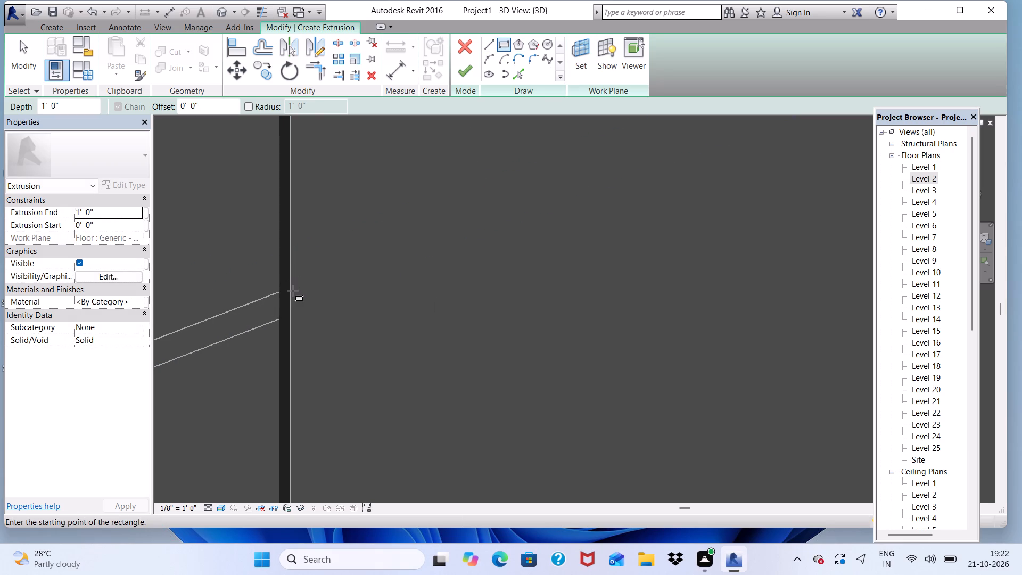
left_click(292, 289)
scroll(482, 275, "down", 3)
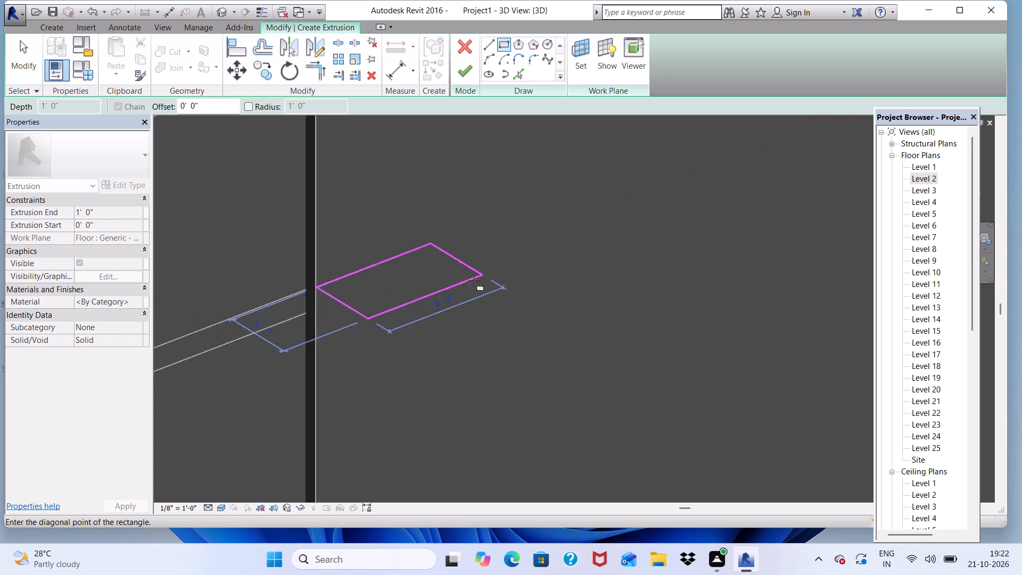
scroll(474, 281, "down", 1)
scroll(293, 258, "down", 4)
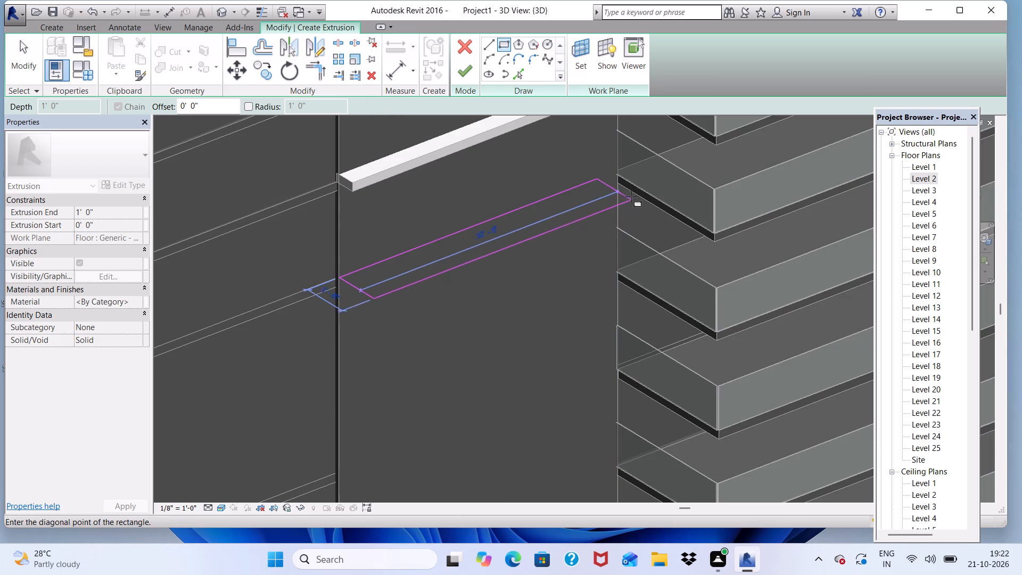
scroll(631, 178, "up", 2)
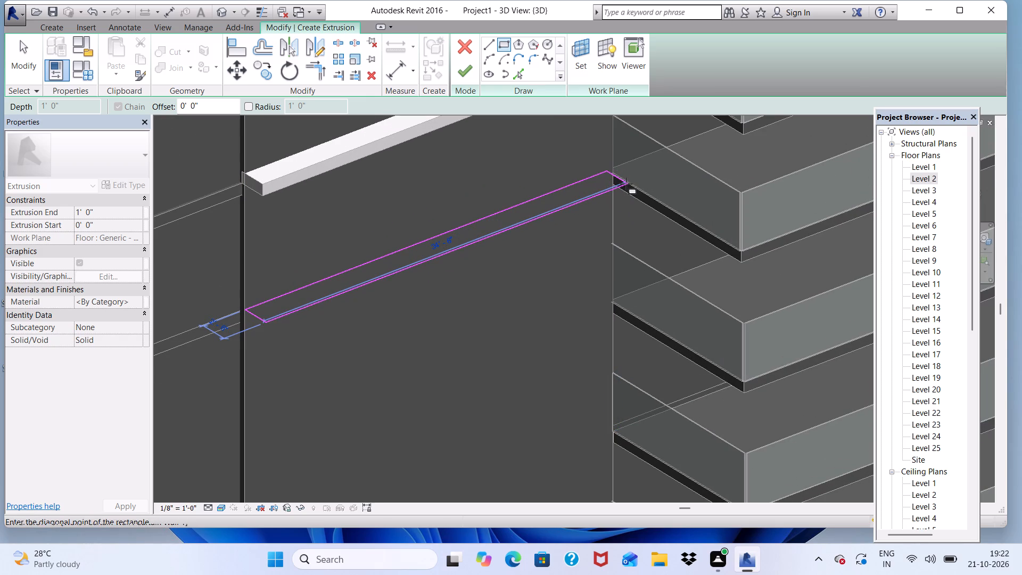
left_click(626, 184)
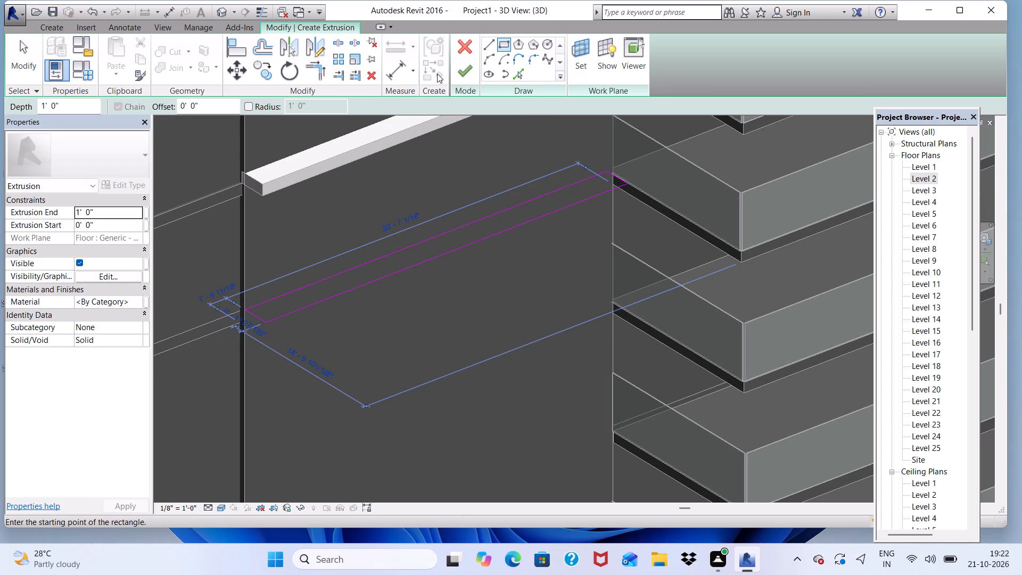
left_click(457, 73)
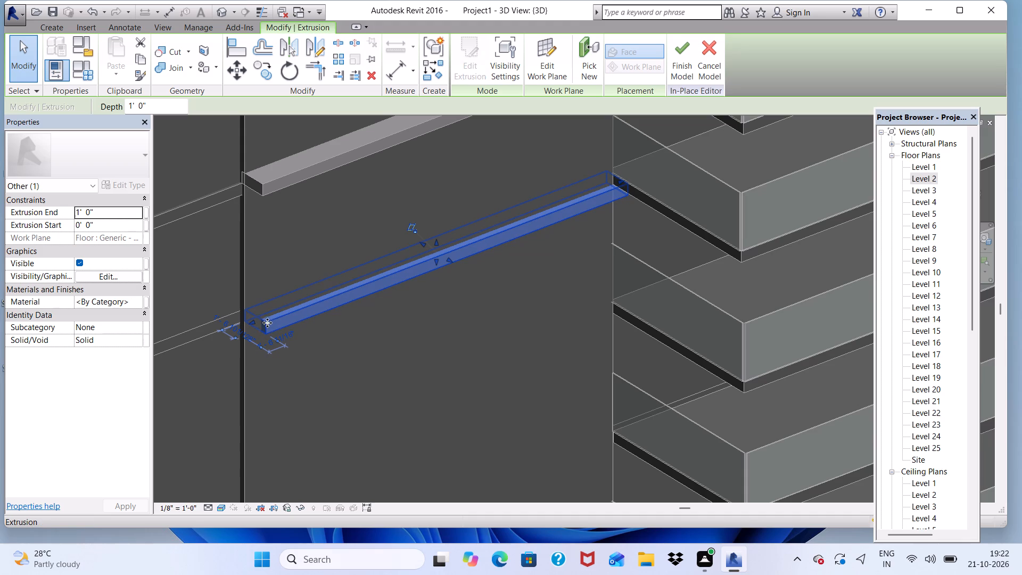
Nudge the new slab away from the projecting floors towards the facade wall's far edge, and outward from the wall face.
key("Left")
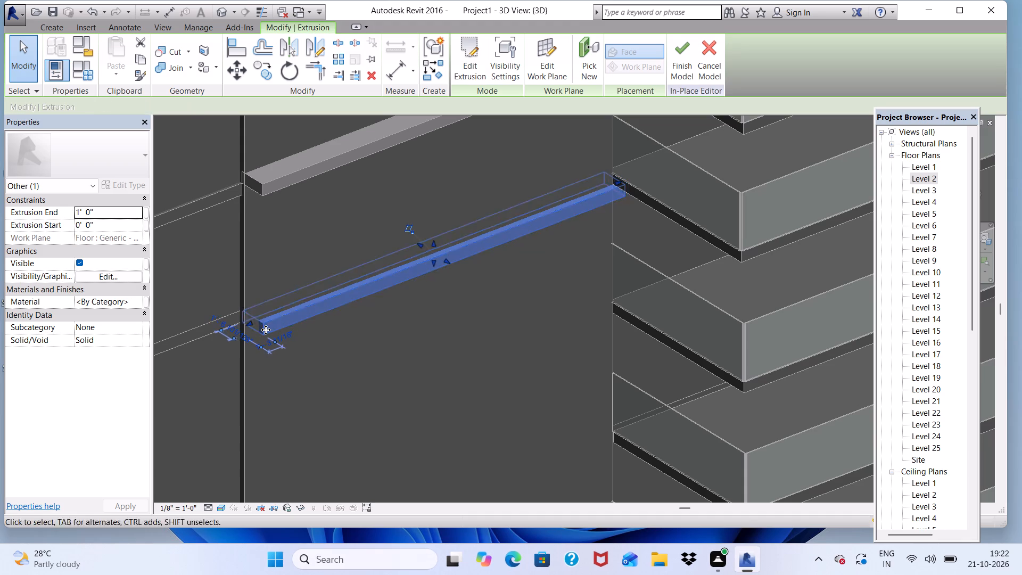
key("Left")
key("Left")
key("Left")
key("Left")
key("Left")
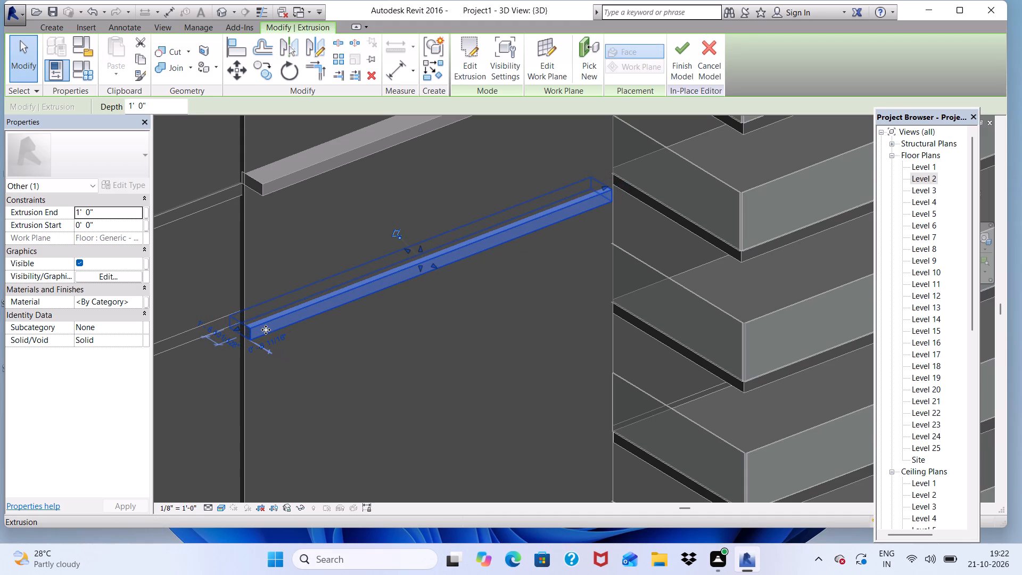
key("Up")
key("Up")
key("Up")
key("Down")
key("Down")
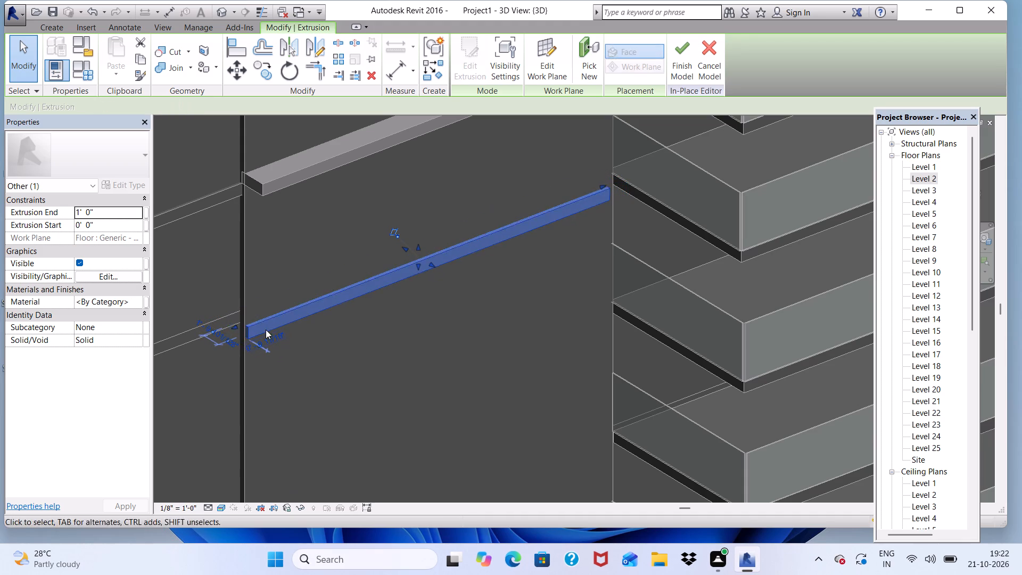
key("Down")
key("Down")
key("Down")
key("Down")
key("Down")
key("Down")
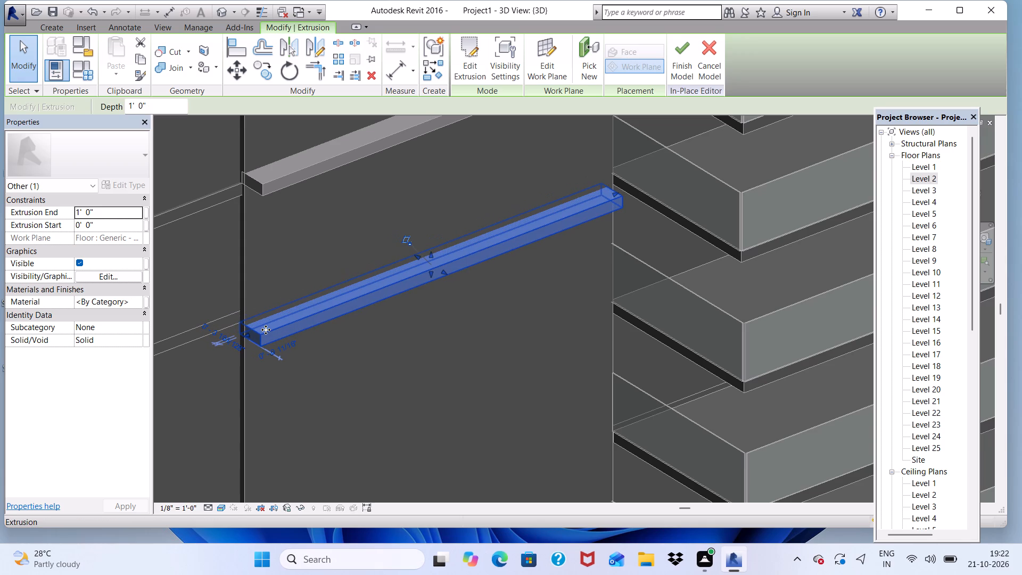
key("Down")
key("Down")
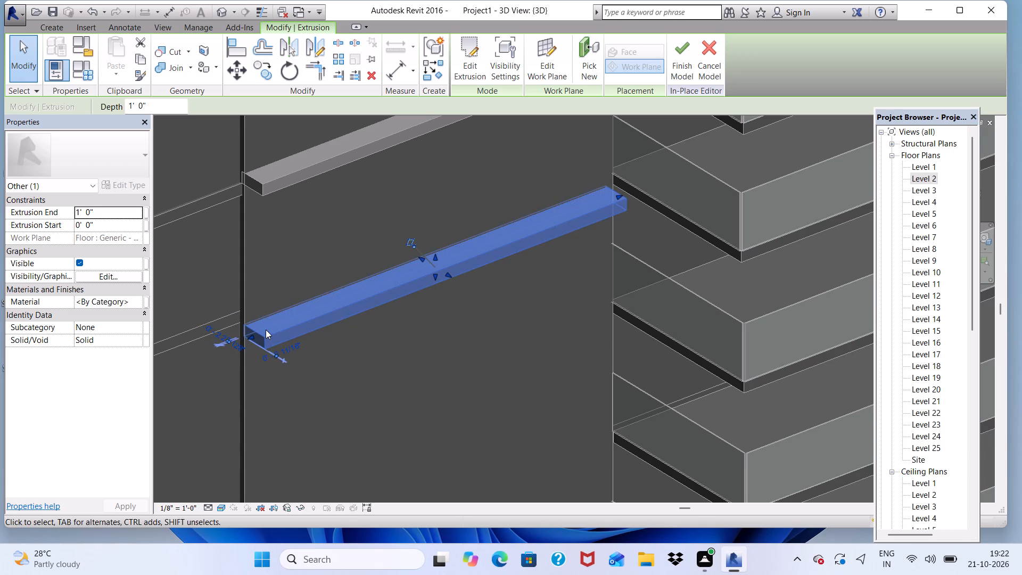
key("Down")
key("Down")
key("Up")
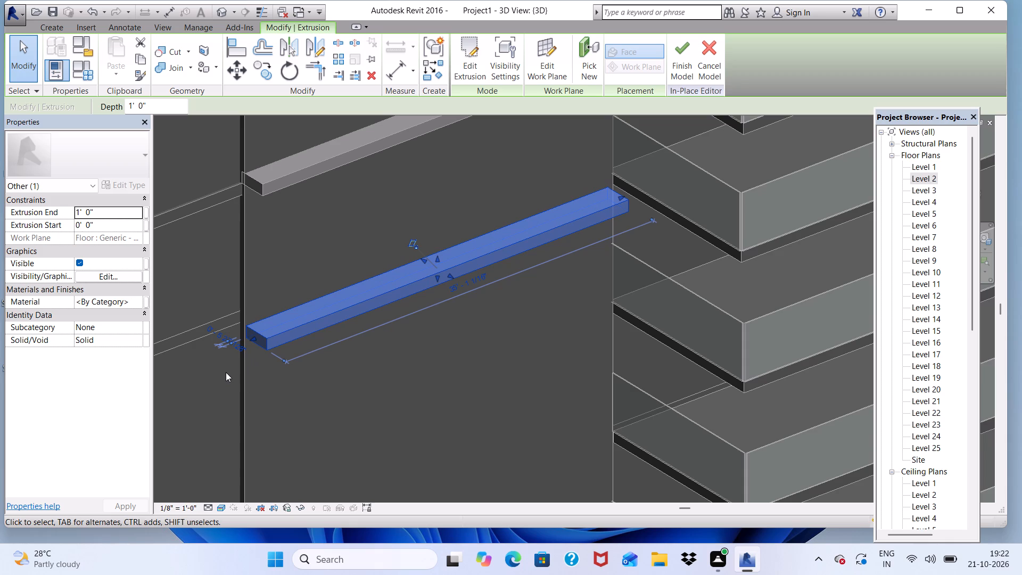
Stretch the slab's rear face slightly back towards the facade wall and finish the in-place model.
left_click_drag(424, 259, 423, 249)
left_click(423, 249)
scroll(441, 283, "down", 7)
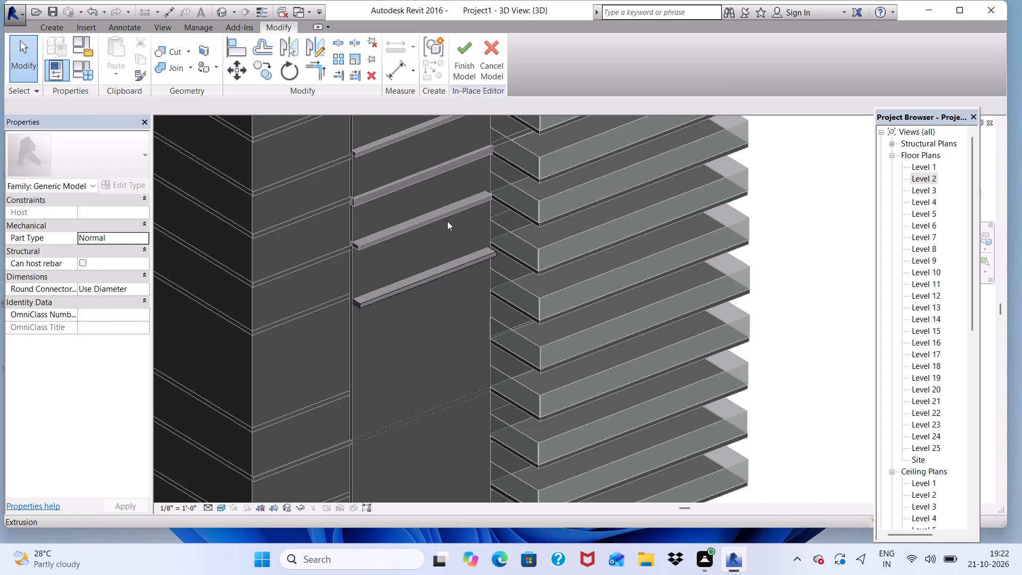
left_click(467, 63)
Examine the new facade slab against the slabs above it and the adjoining Level 10 curtain wall.
scroll(429, 315, "down", 1)
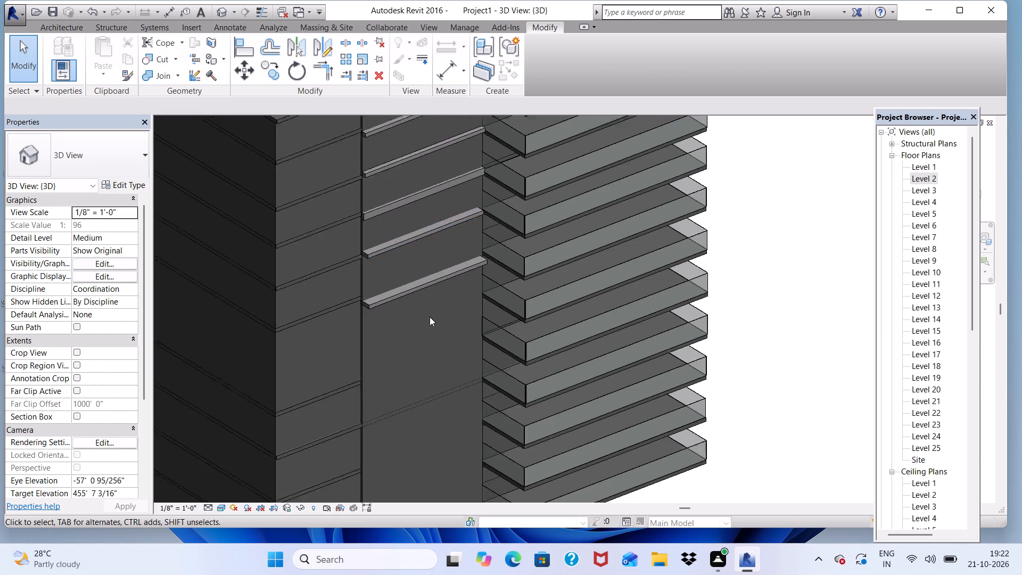
scroll(430, 317, "down", 2)
scroll(409, 273, "up", 1)
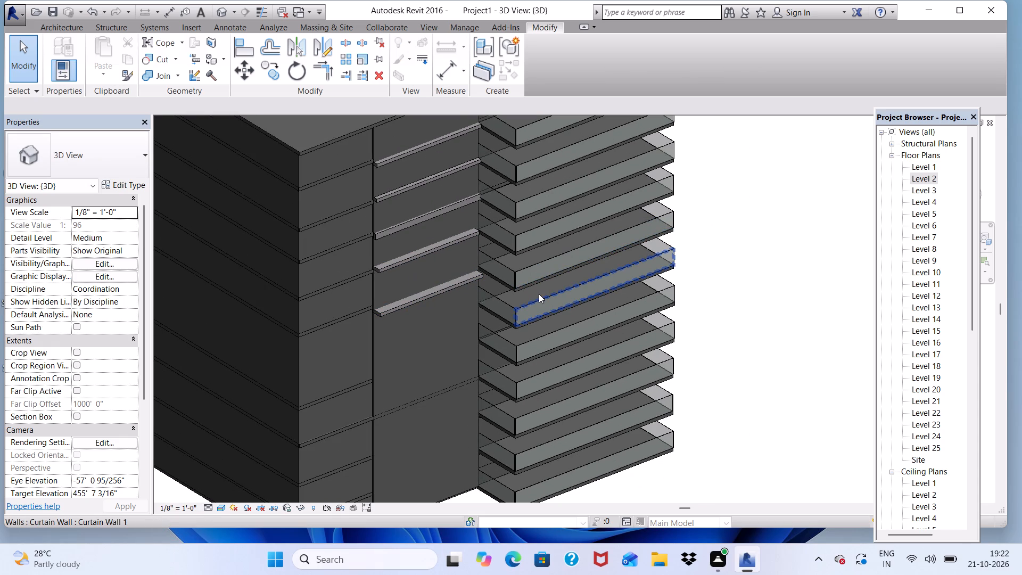
left_click(489, 324)
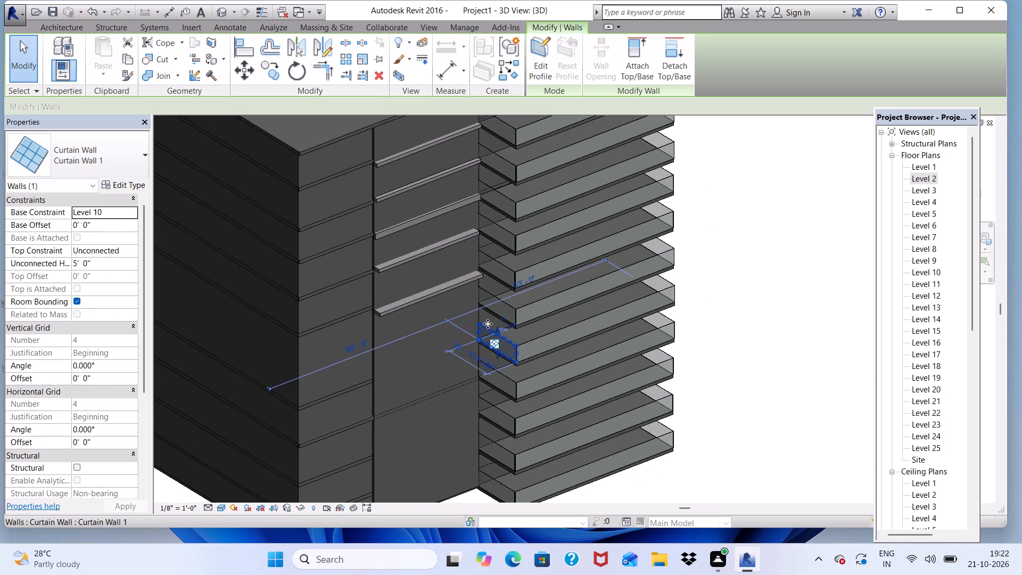
scroll(494, 349, "down", 1)
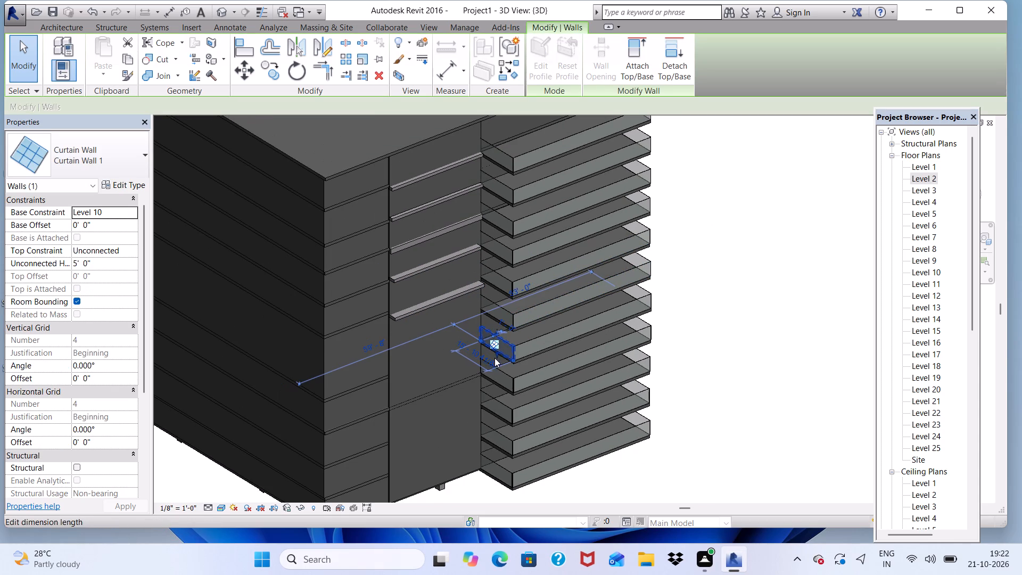
left_click(713, 393)
middle_click_drag(378, 399, 378, 373, "shift")
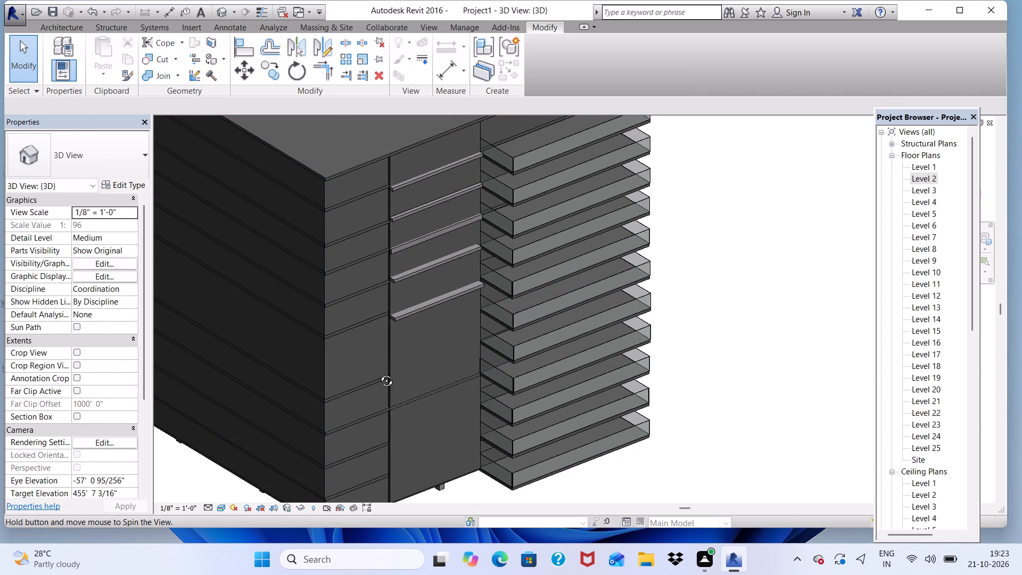
Pull the outer face of the lowest facade slab slightly back towards the facade wall.
middle_click_drag(378, 373, 274, 293, "shift")
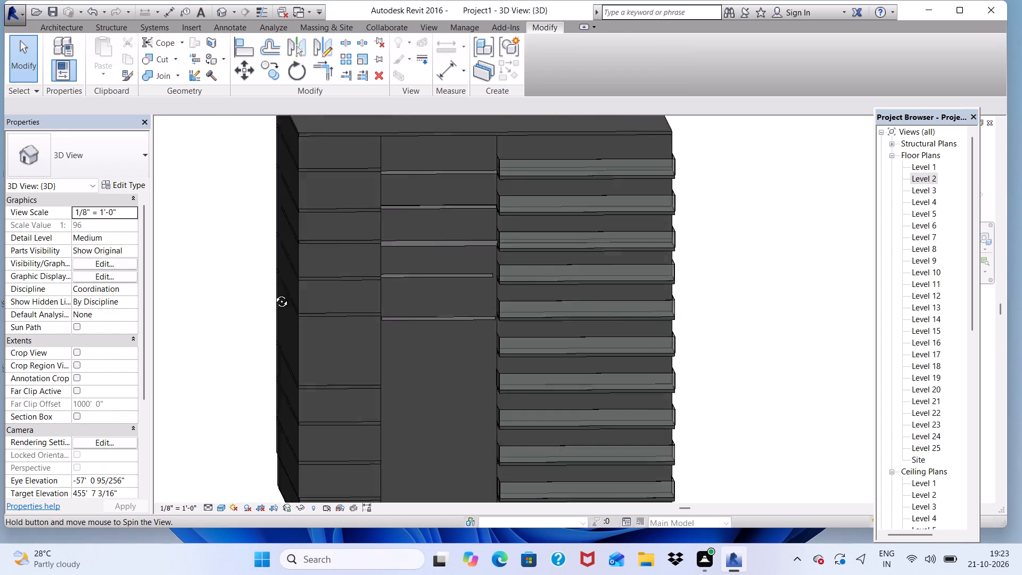
middle_click_drag(274, 293, 435, 317, "shift")
scroll(417, 376, "up", 3, "shift")
scroll(416, 326, "up", 4)
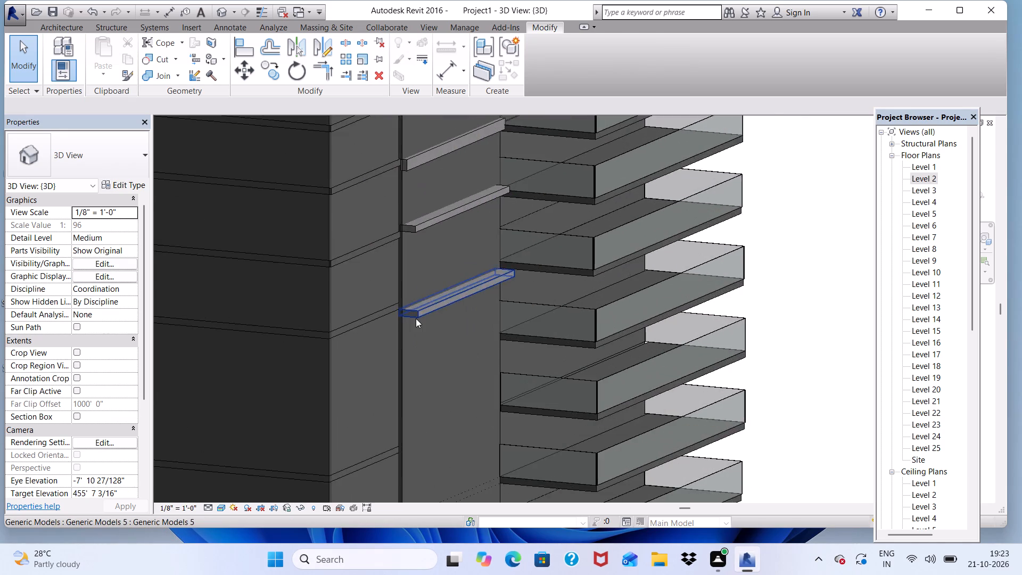
scroll(416, 318, "up", 4)
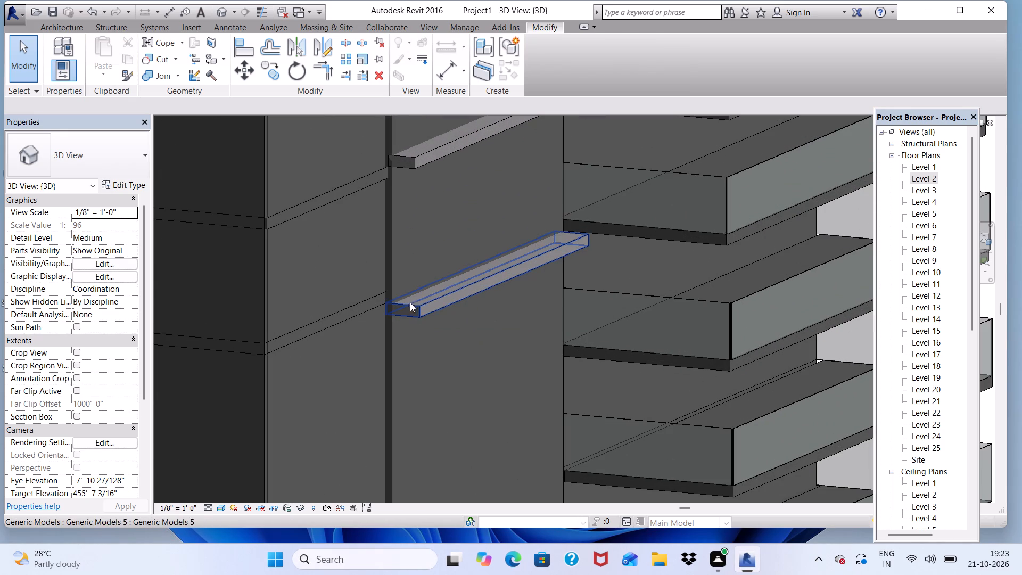
scroll(431, 310, "down", 1)
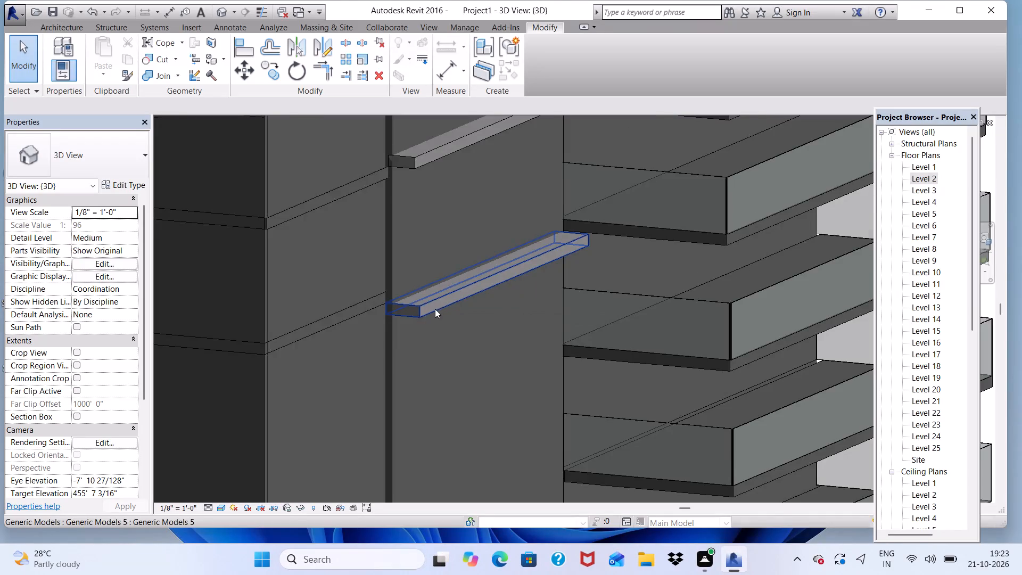
scroll(405, 291, "down", 6)
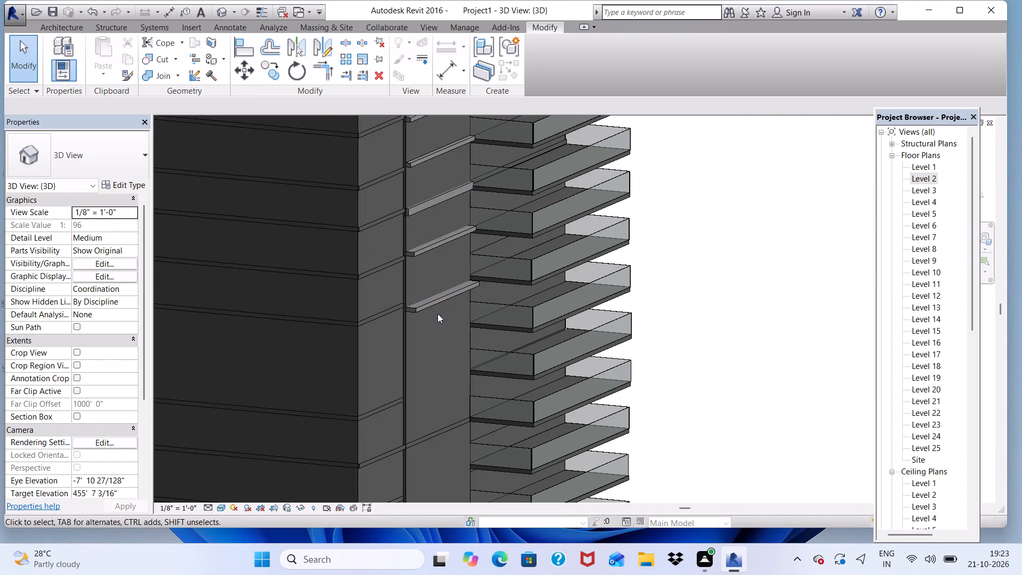
scroll(426, 307, "up", 4)
left_click(425, 307)
scroll(461, 299, "up", 4)
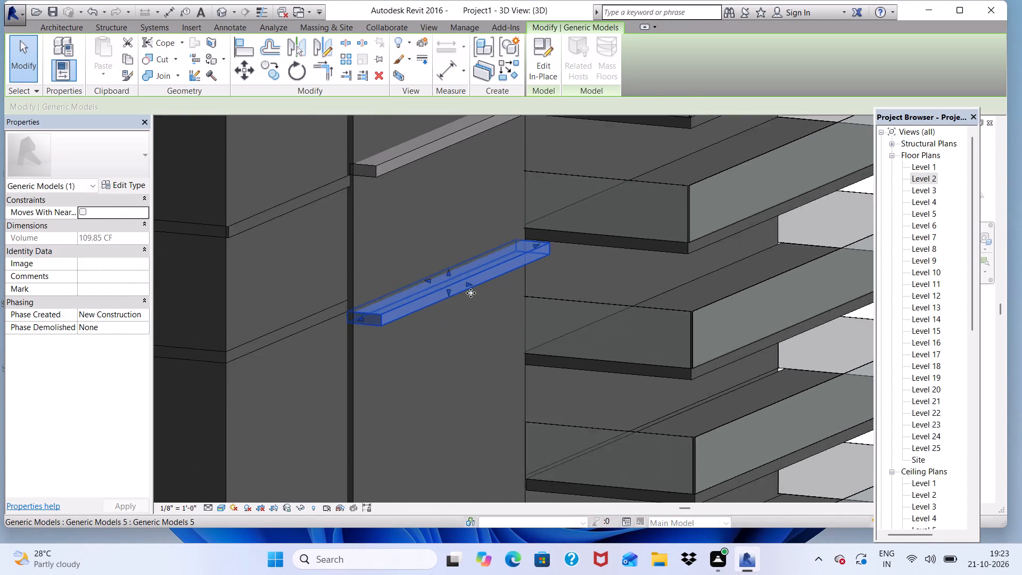
scroll(471, 293, "up", 6)
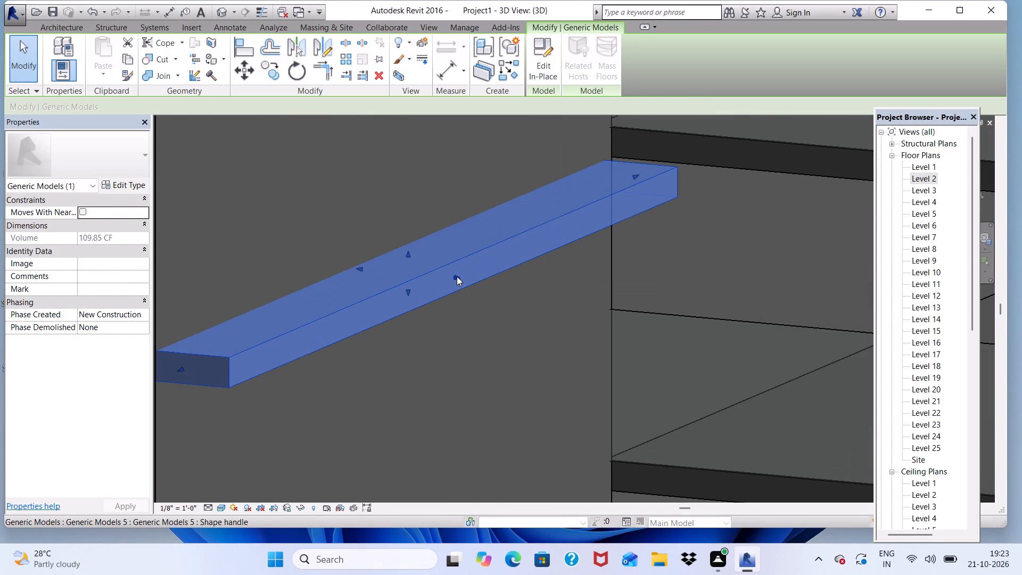
left_click_drag(457, 276, 451, 276)
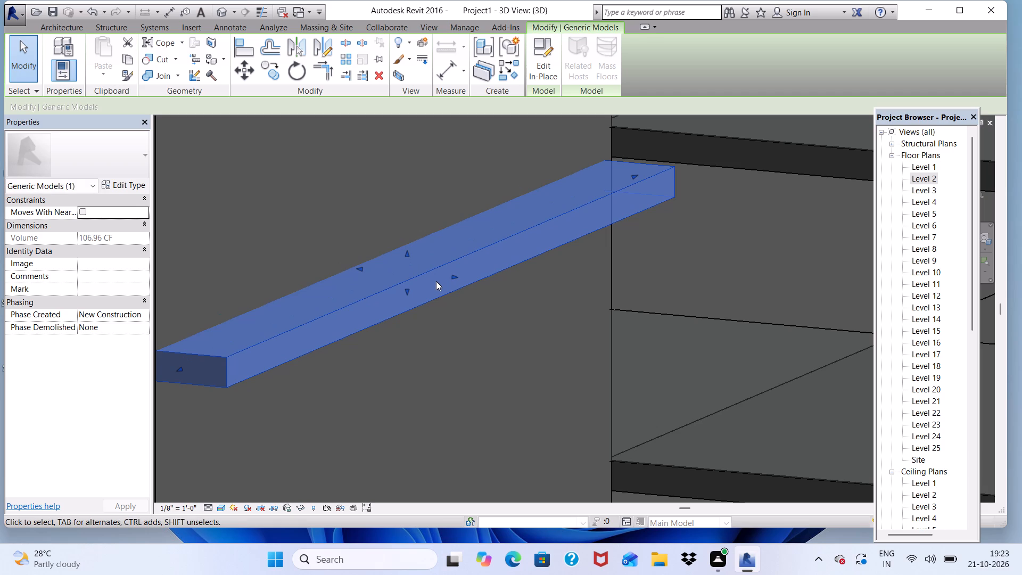
Examine the lowest facade slab's ends and projection against the slabs above and the adjoining curtain-walled floors.
scroll(485, 155, "down", 6)
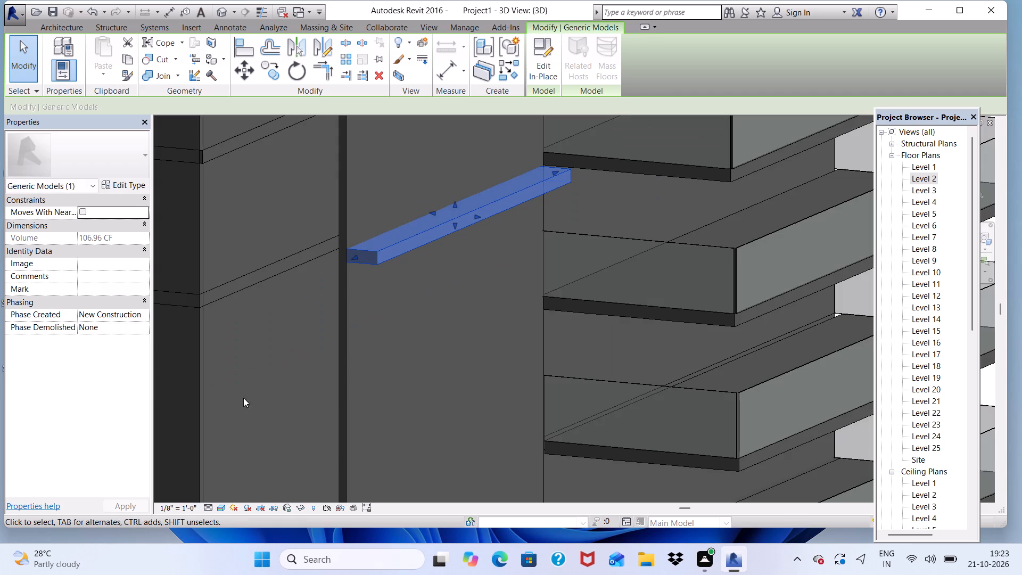
scroll(567, 180, "up", 5)
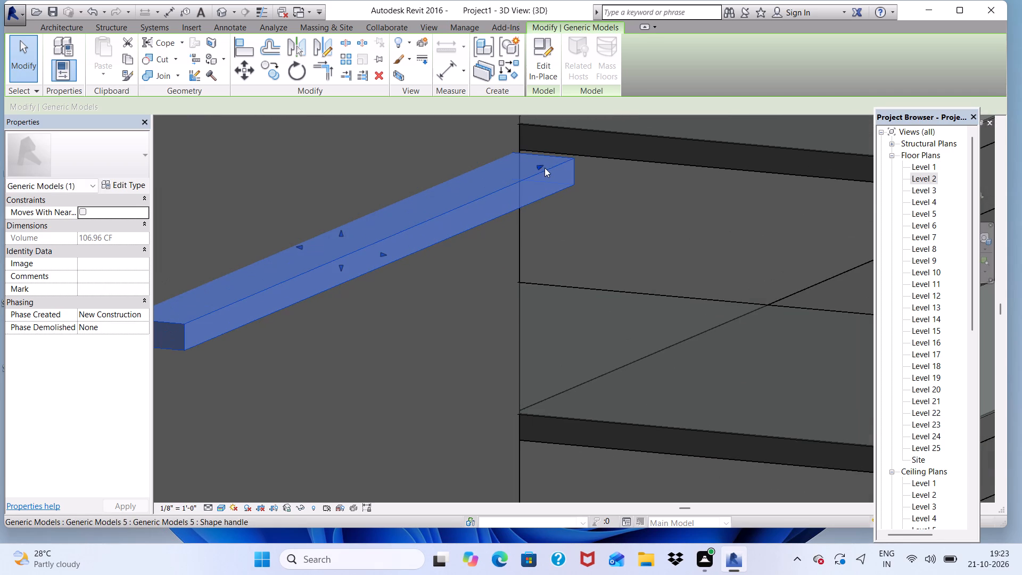
scroll(543, 167, "down", 2)
scroll(401, 191, "down", 8)
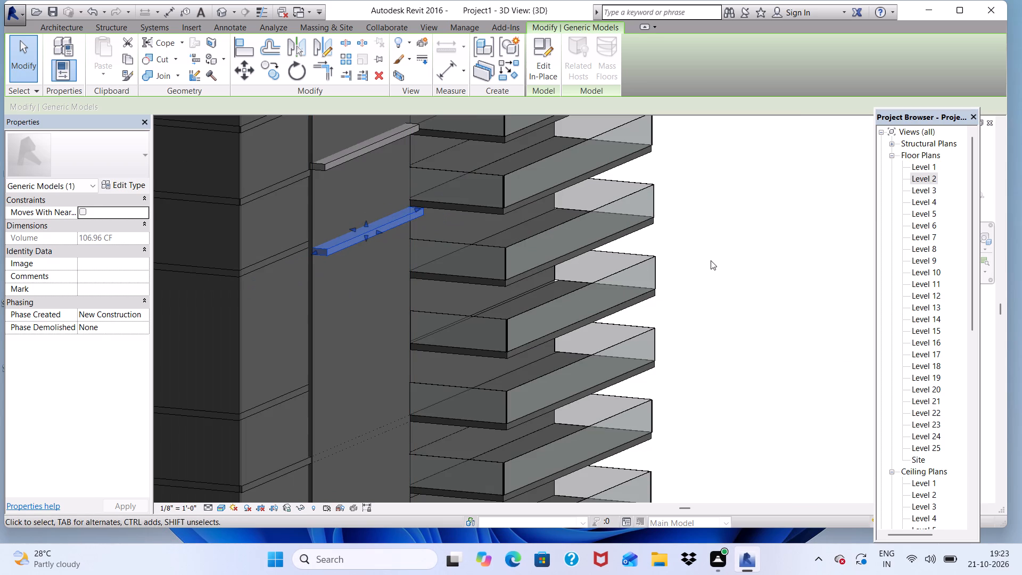
left_click(712, 260)
scroll(360, 254, "down", 3)
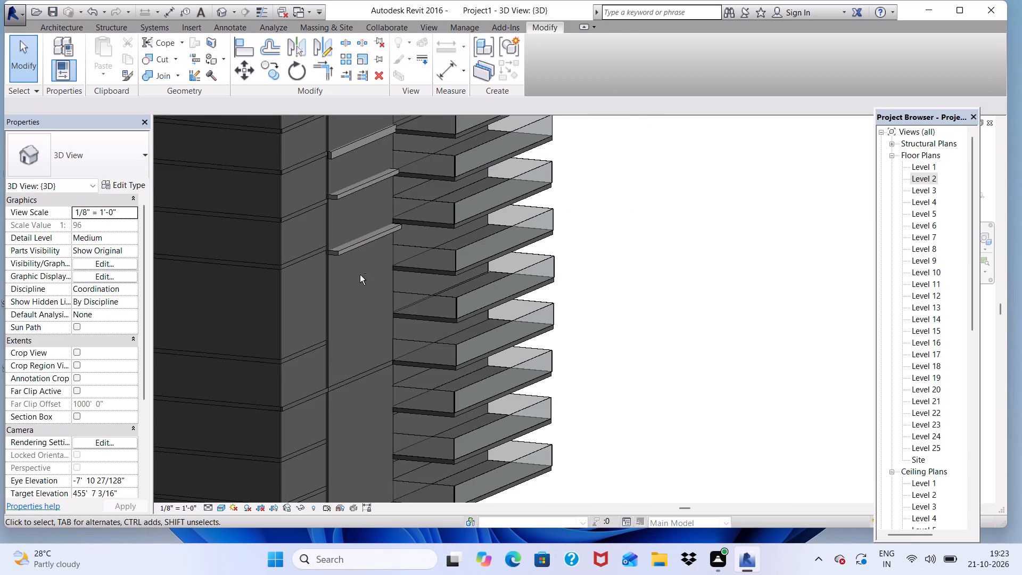
middle_click_drag(360, 276, 352, 384, "shift")
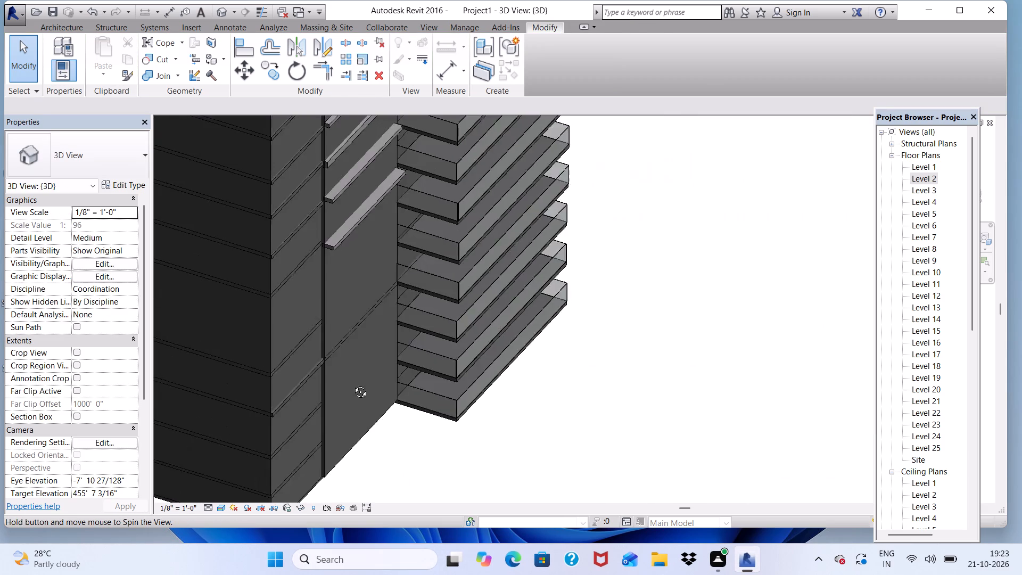
middle_click_drag(352, 384, 331, 235, "shift")
scroll(331, 235, "up", 11, "shift")
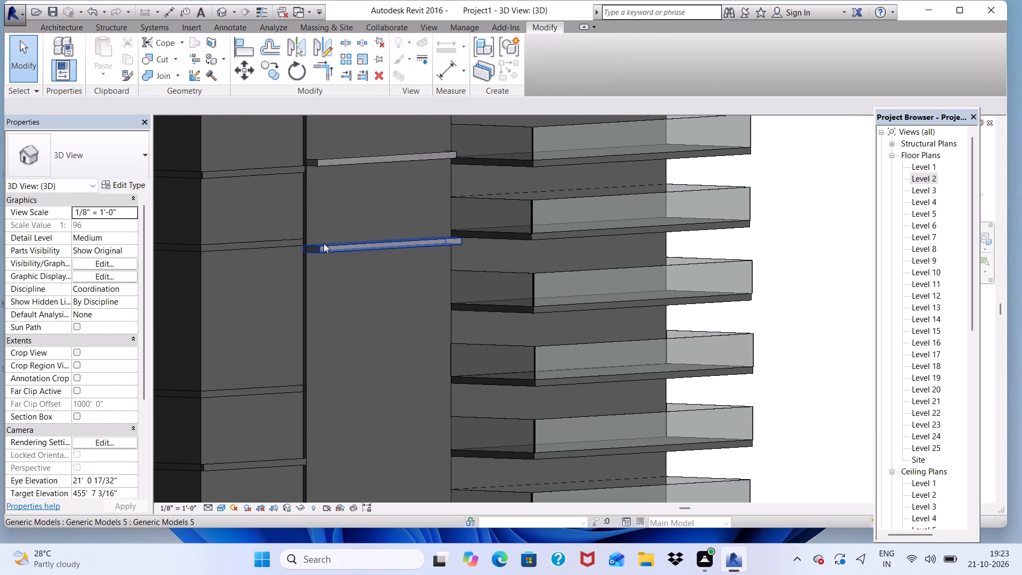
left_click(324, 243)
scroll(465, 252, "up", 7)
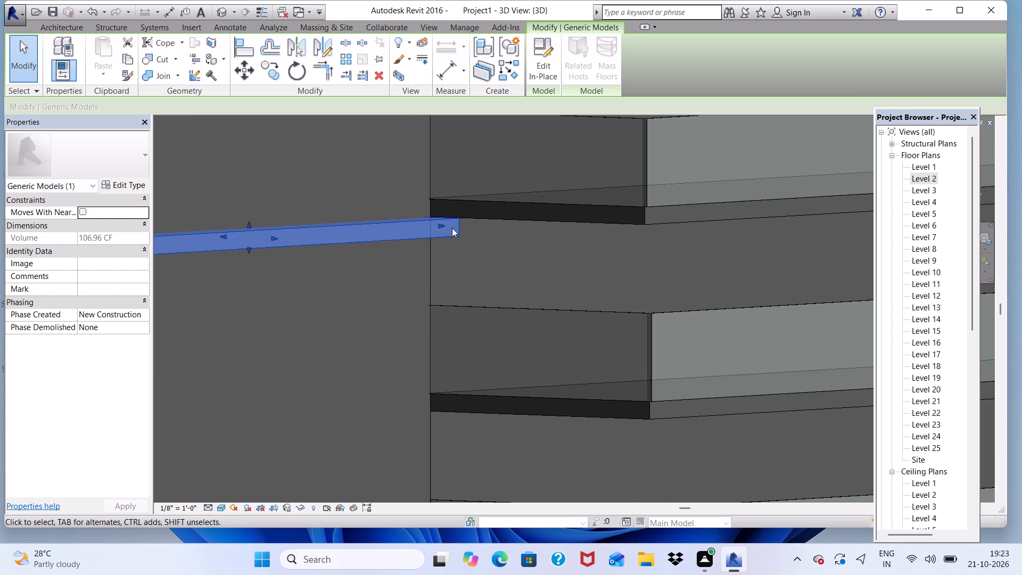
scroll(437, 228, "down", 12)
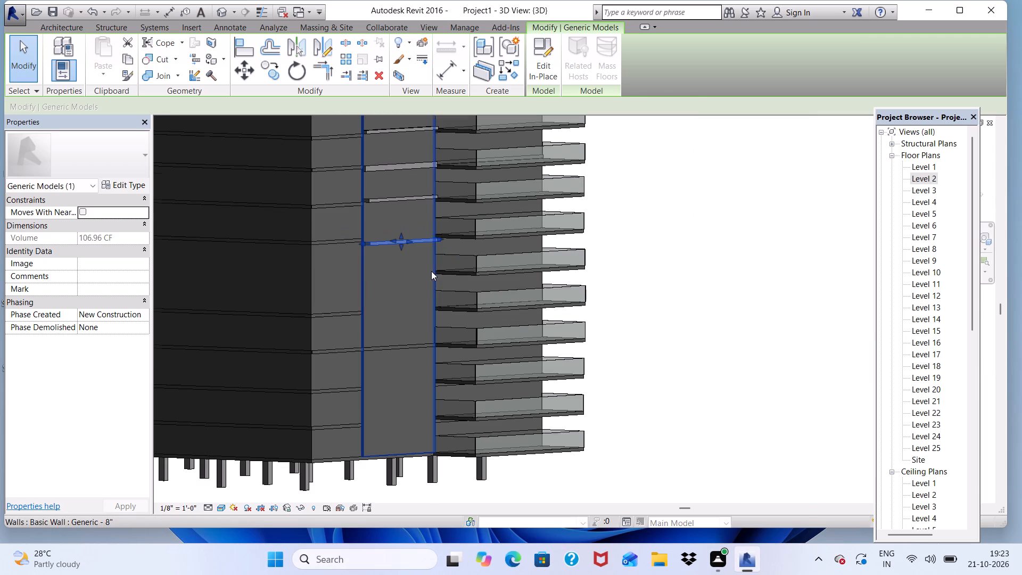
left_click(623, 259)
middle_click_drag(353, 256, 390, 369)
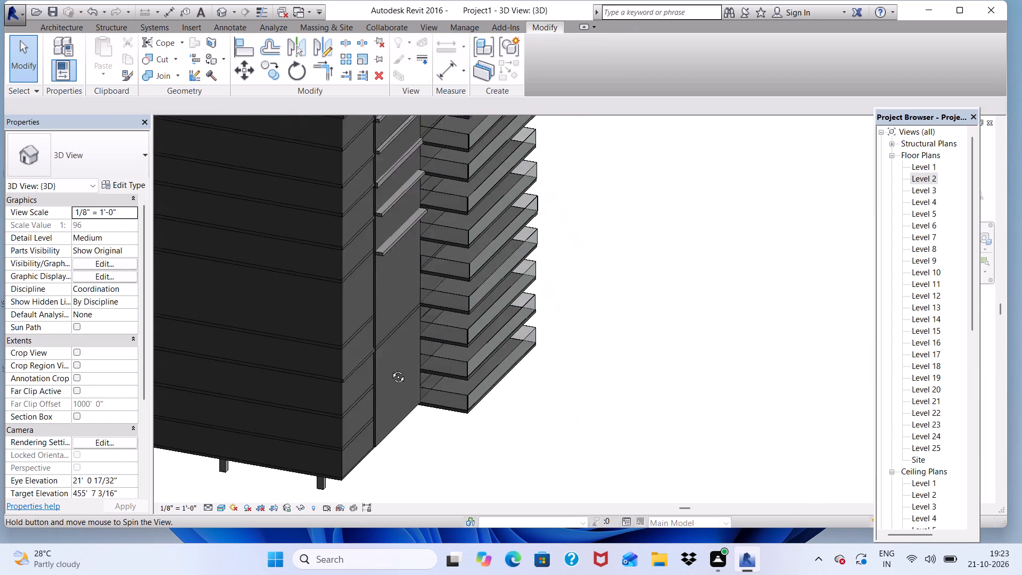
middle_click_drag(390, 369, 364, 424)
scroll(381, 304, "up", 3, "shift")
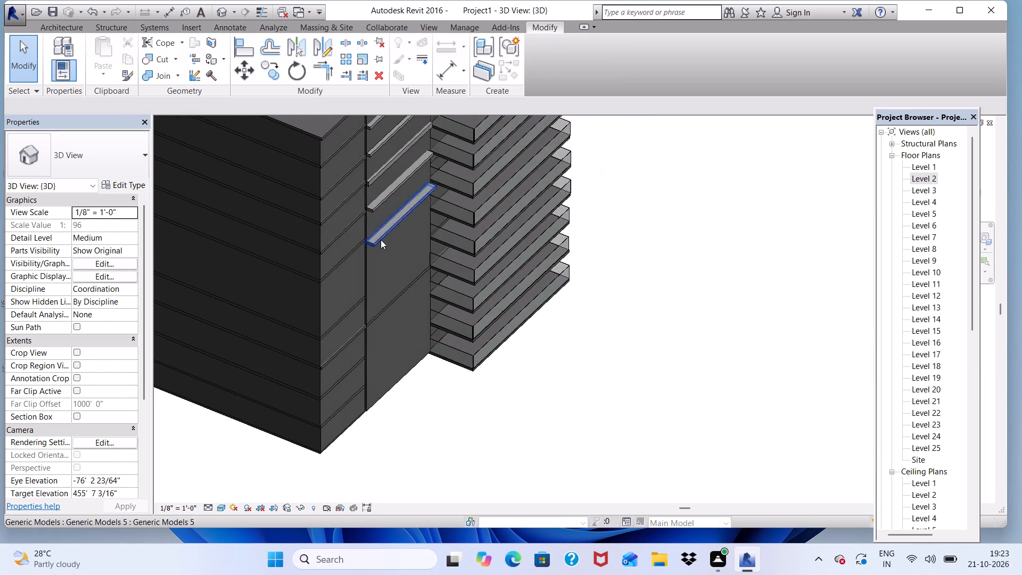
scroll(381, 240, "down", 5)
scroll(390, 224, "up", 4)
scroll(390, 224, "down", 1)
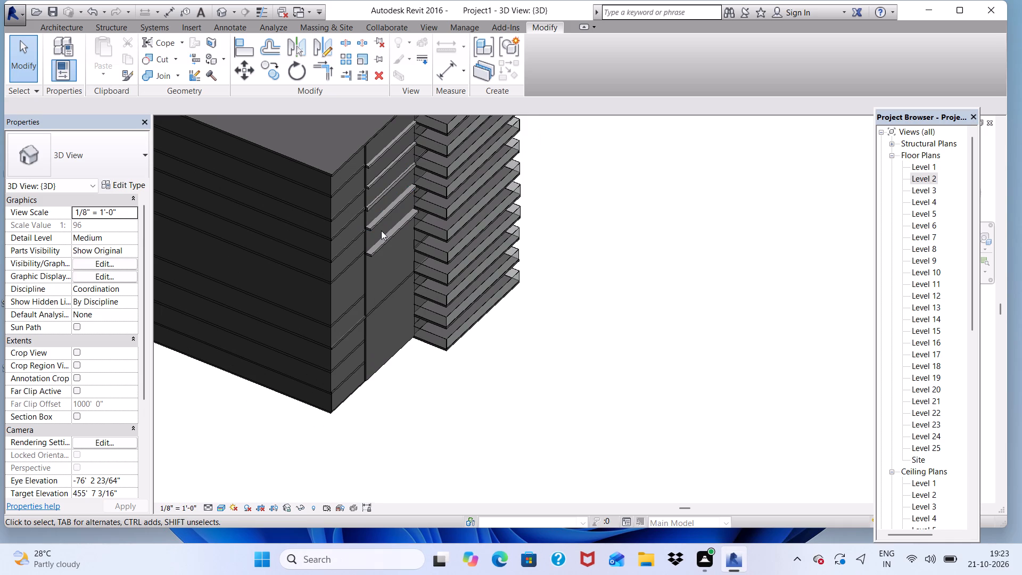
scroll(395, 236, "up", 3)
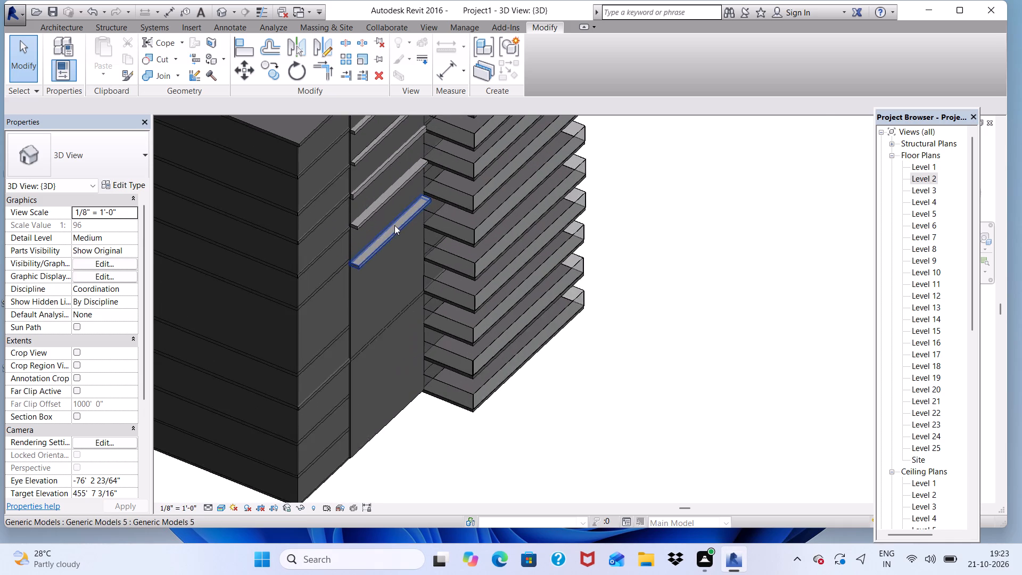
scroll(394, 233, "up", 7)
left_click(390, 234)
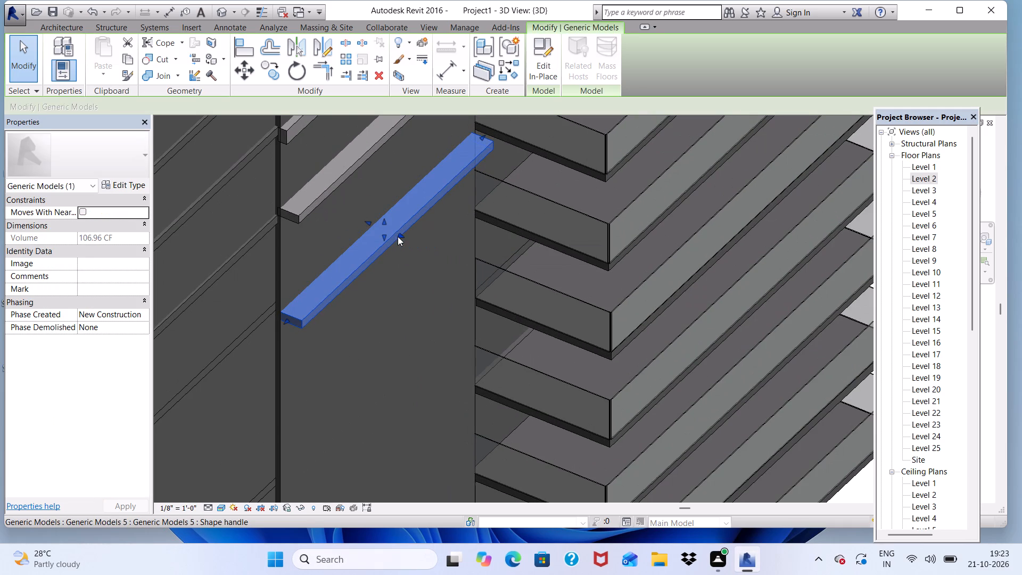
scroll(409, 233, "down", 8)
middle_click_drag(392, 329, 224, 157)
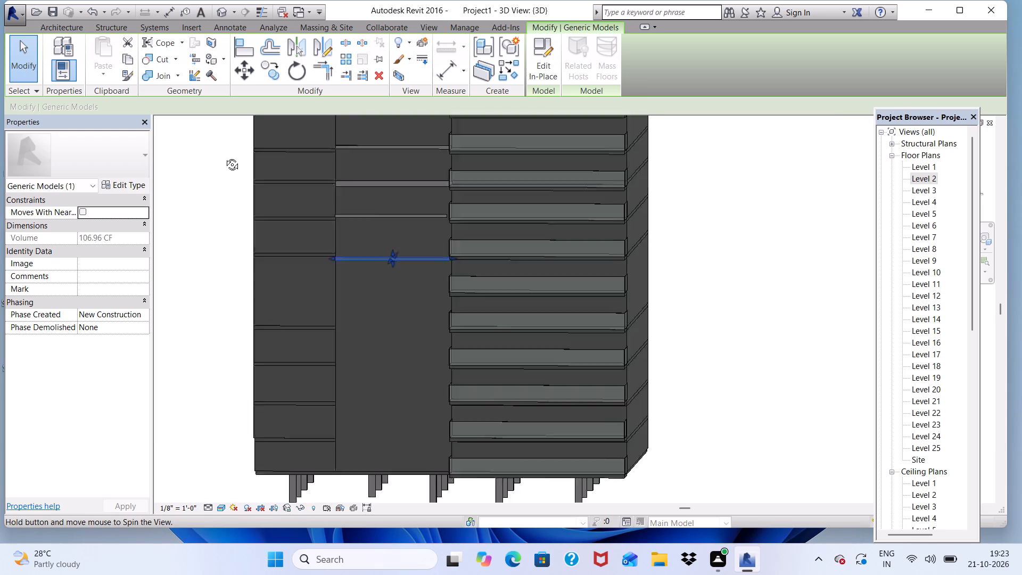
middle_click_drag(224, 157, 275, 210)
left_click(710, 308)
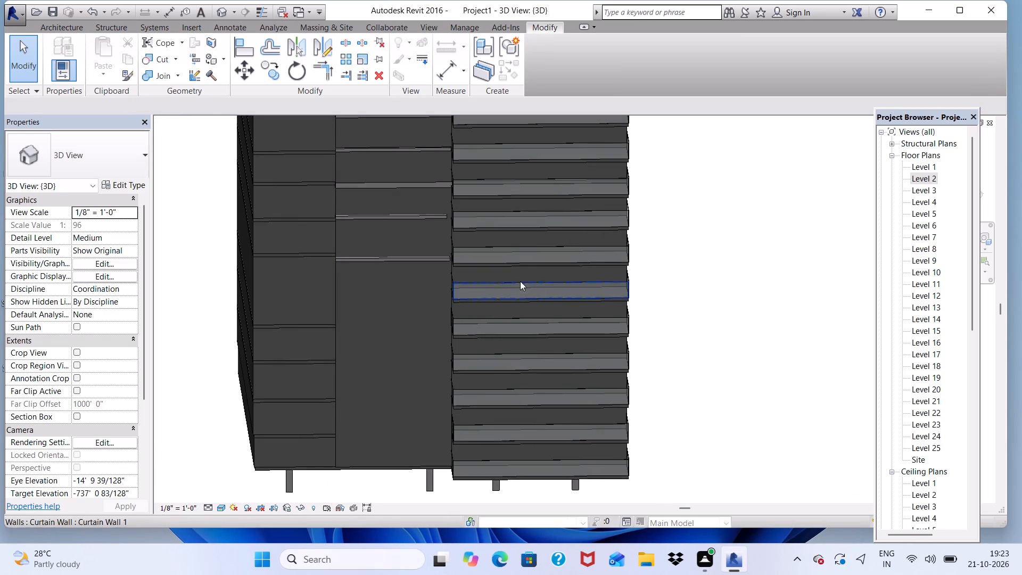
scroll(326, 215, "up", 3)
scroll(332, 268, "up", 5)
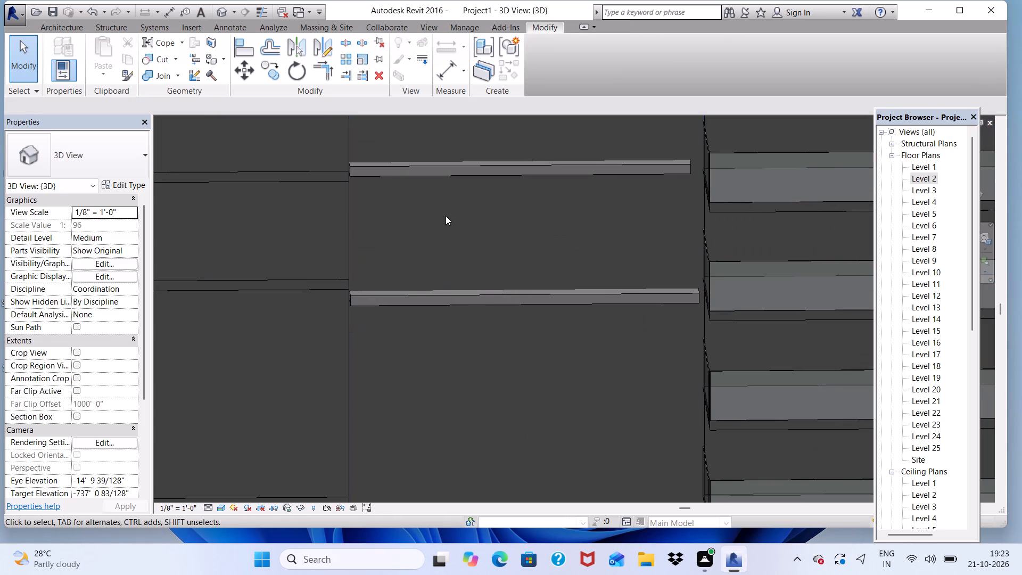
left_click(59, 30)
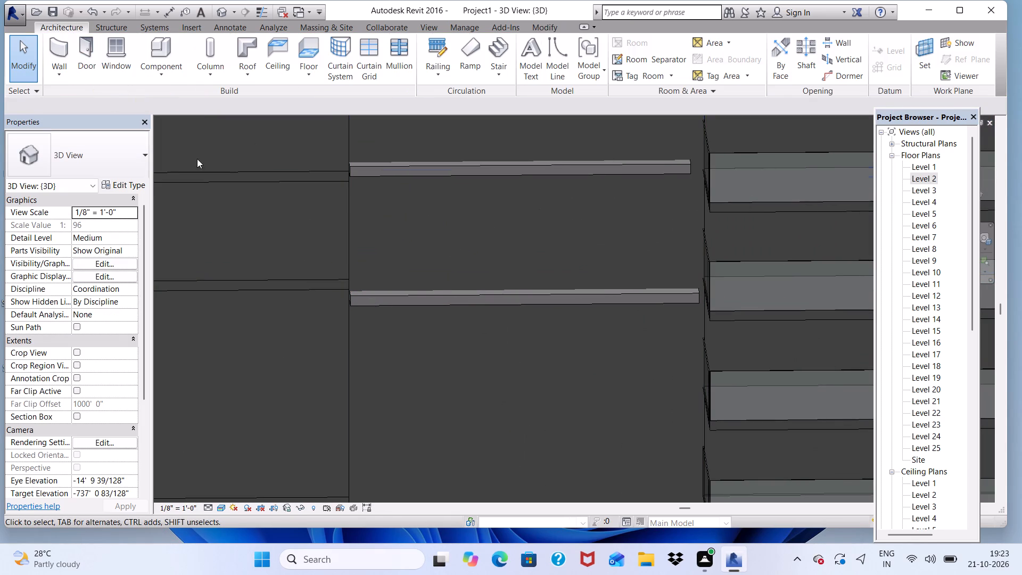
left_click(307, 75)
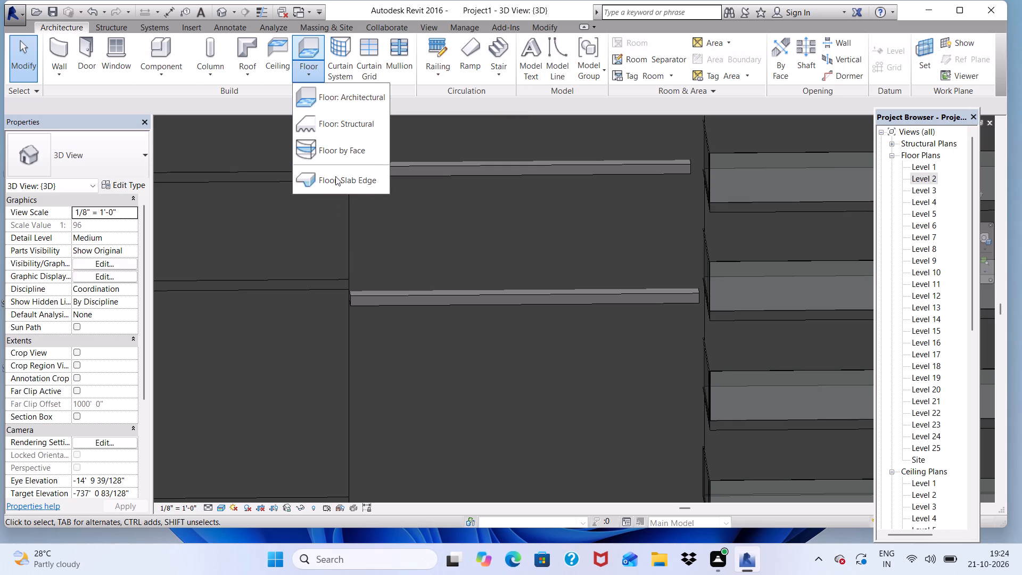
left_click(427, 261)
Start a new in-place model in the Generic Models category, keeping the suggested name.
scroll(395, 245, "down", 10)
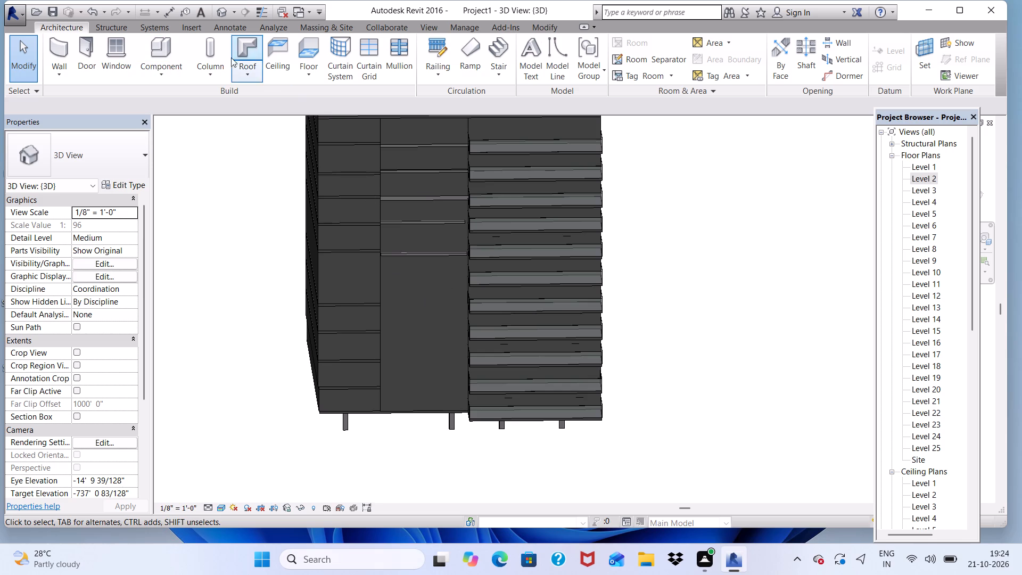
left_click(165, 74)
left_click(178, 128)
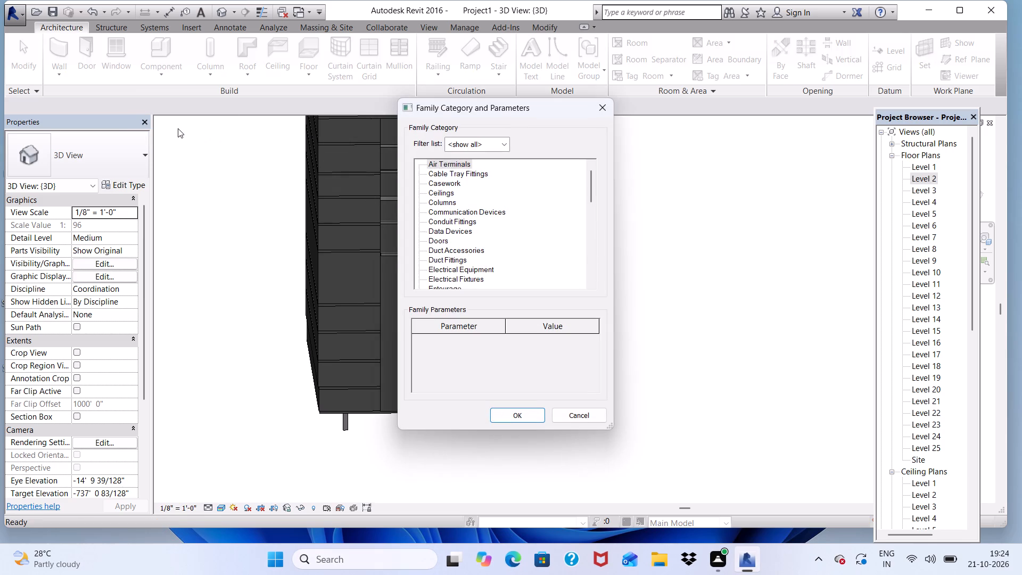
scroll(484, 247, "down", 6)
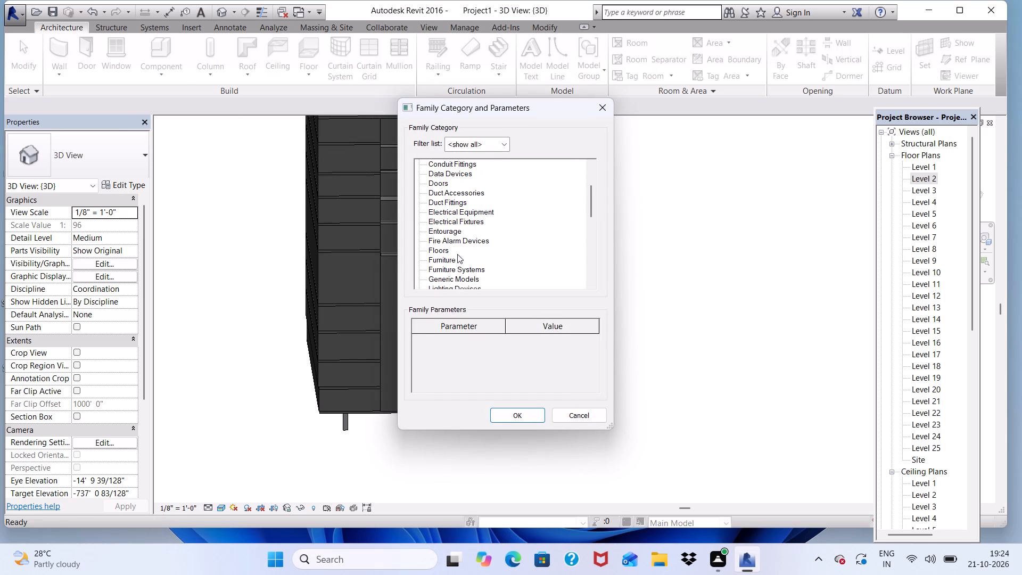
scroll(446, 273, "down", 2)
left_click(447, 258)
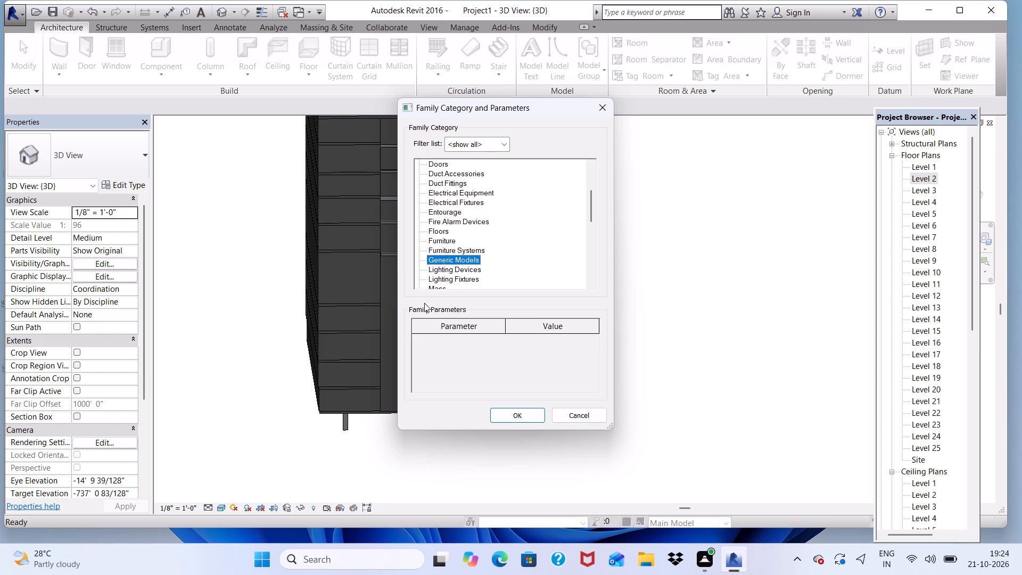
left_click(517, 419)
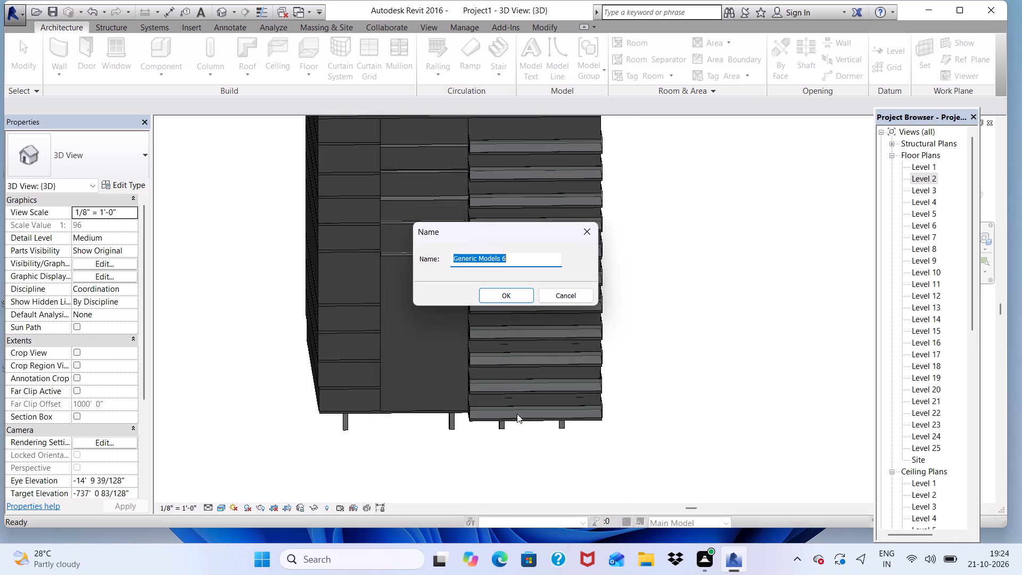
left_click(500, 294)
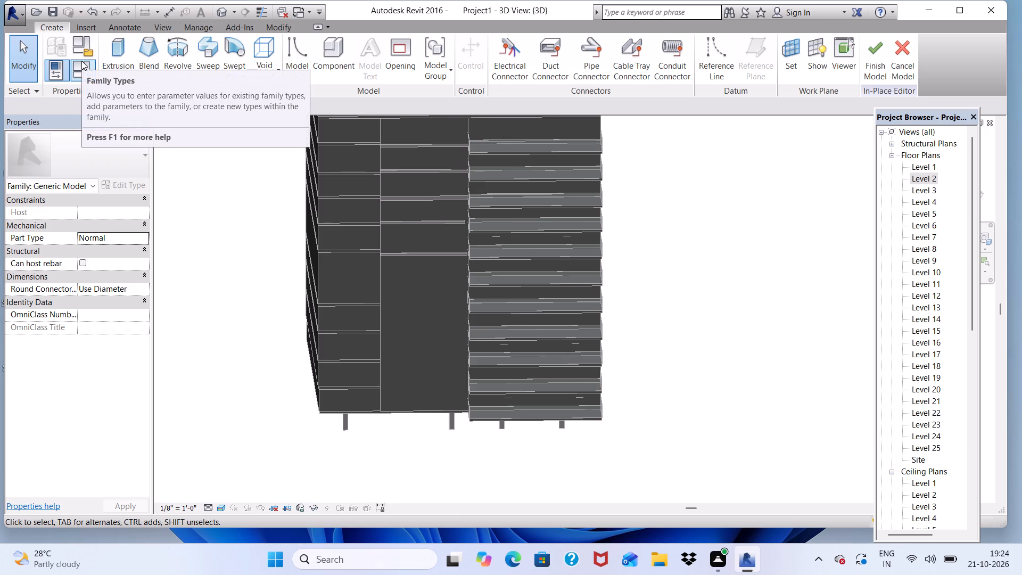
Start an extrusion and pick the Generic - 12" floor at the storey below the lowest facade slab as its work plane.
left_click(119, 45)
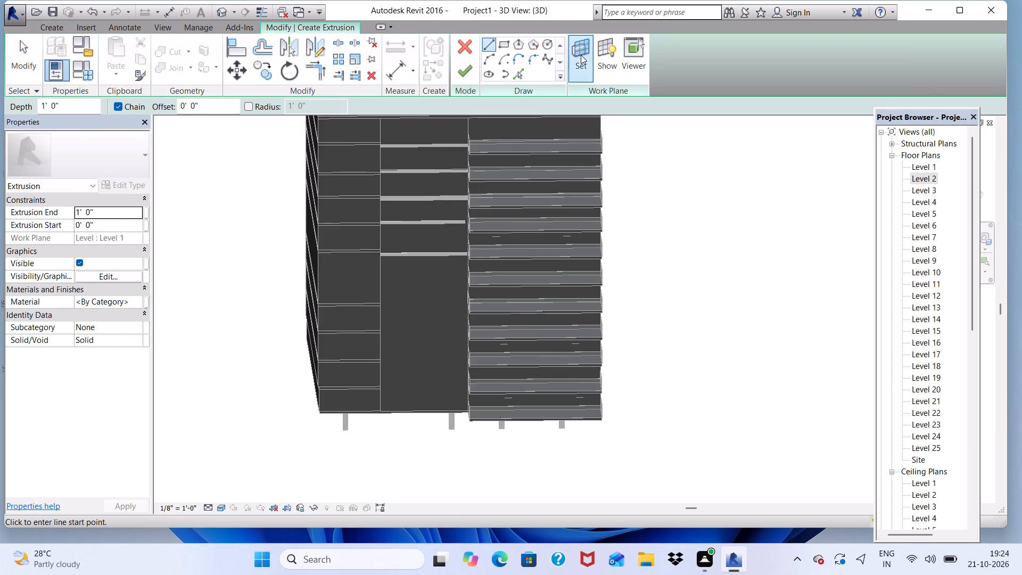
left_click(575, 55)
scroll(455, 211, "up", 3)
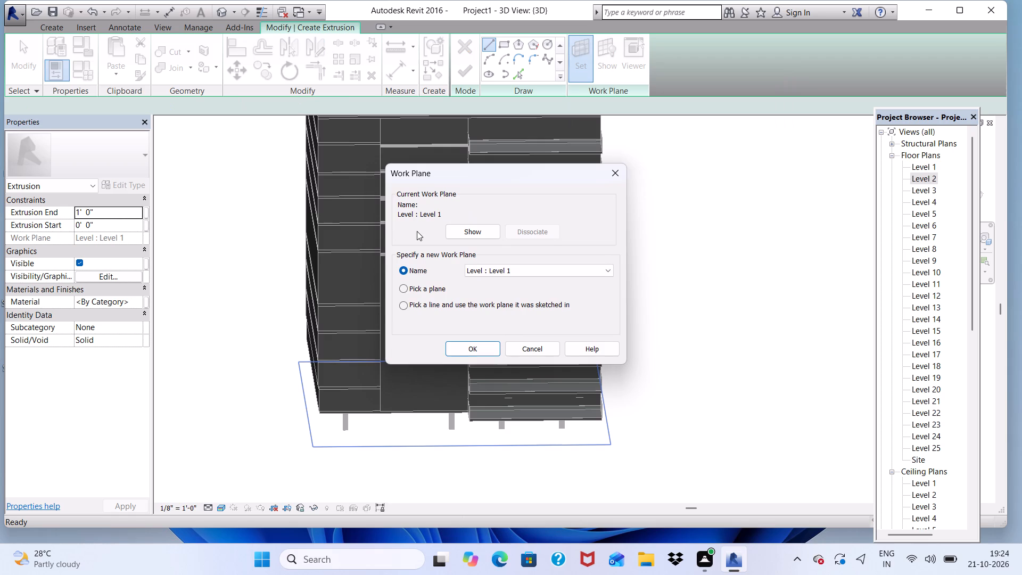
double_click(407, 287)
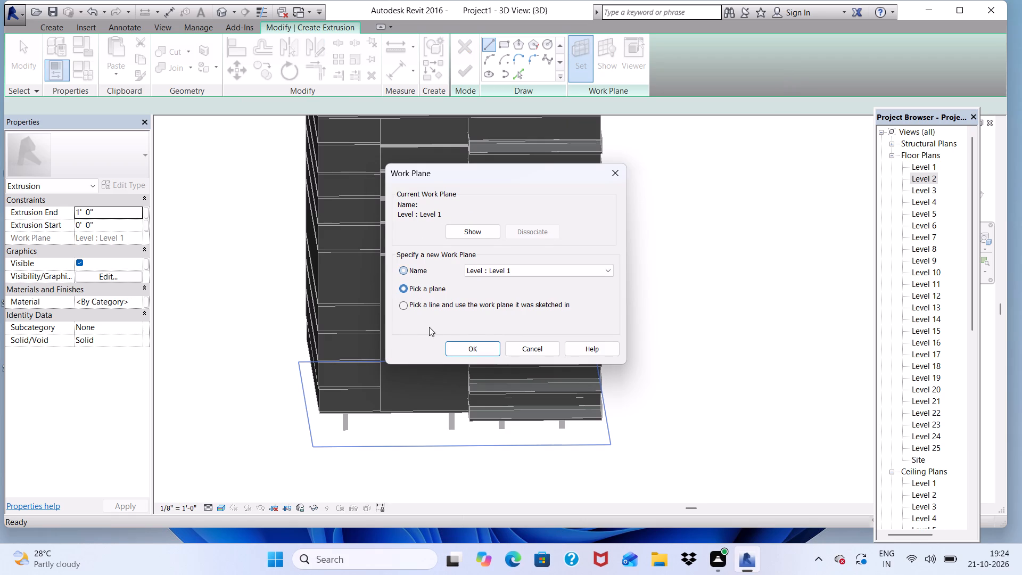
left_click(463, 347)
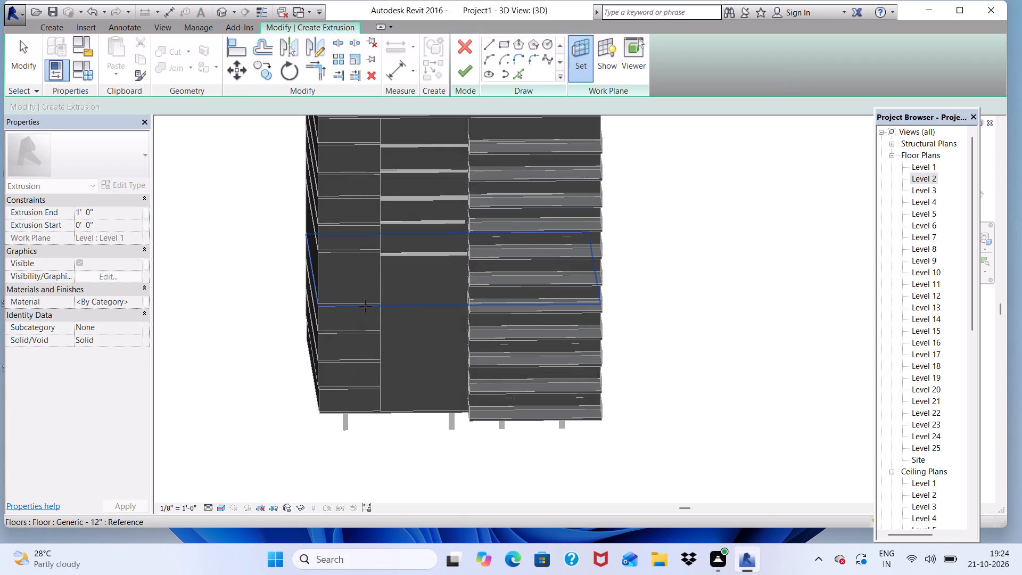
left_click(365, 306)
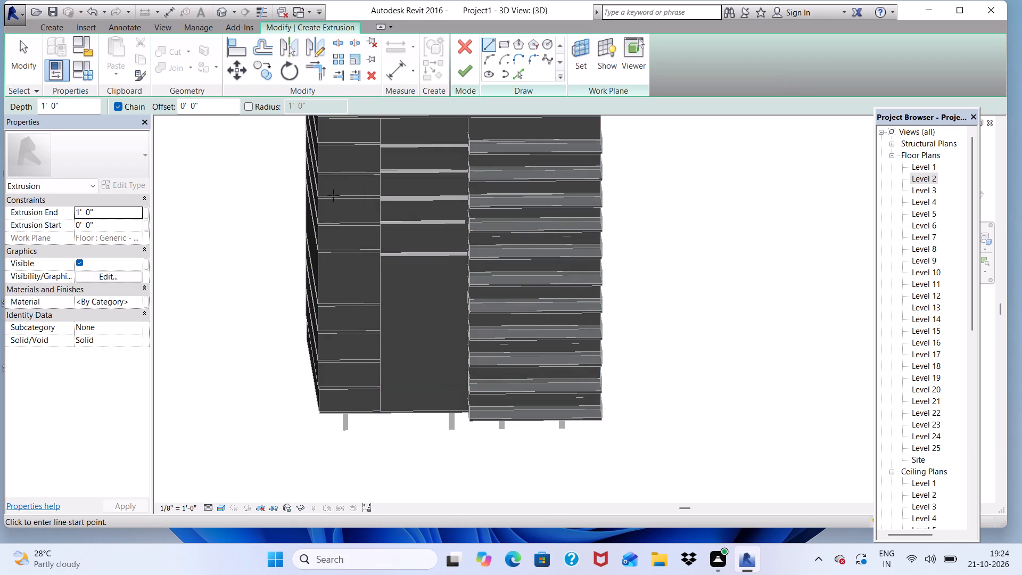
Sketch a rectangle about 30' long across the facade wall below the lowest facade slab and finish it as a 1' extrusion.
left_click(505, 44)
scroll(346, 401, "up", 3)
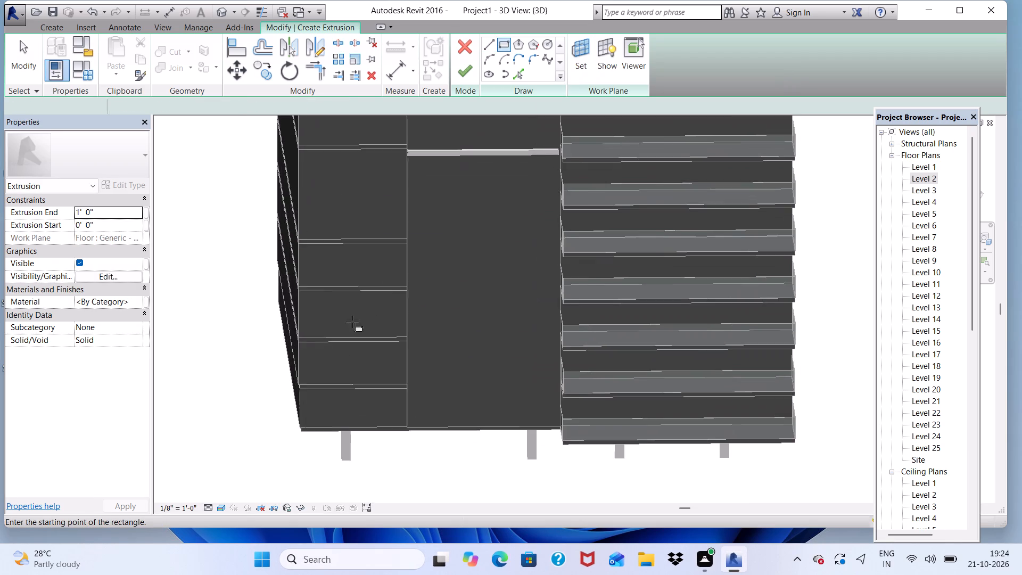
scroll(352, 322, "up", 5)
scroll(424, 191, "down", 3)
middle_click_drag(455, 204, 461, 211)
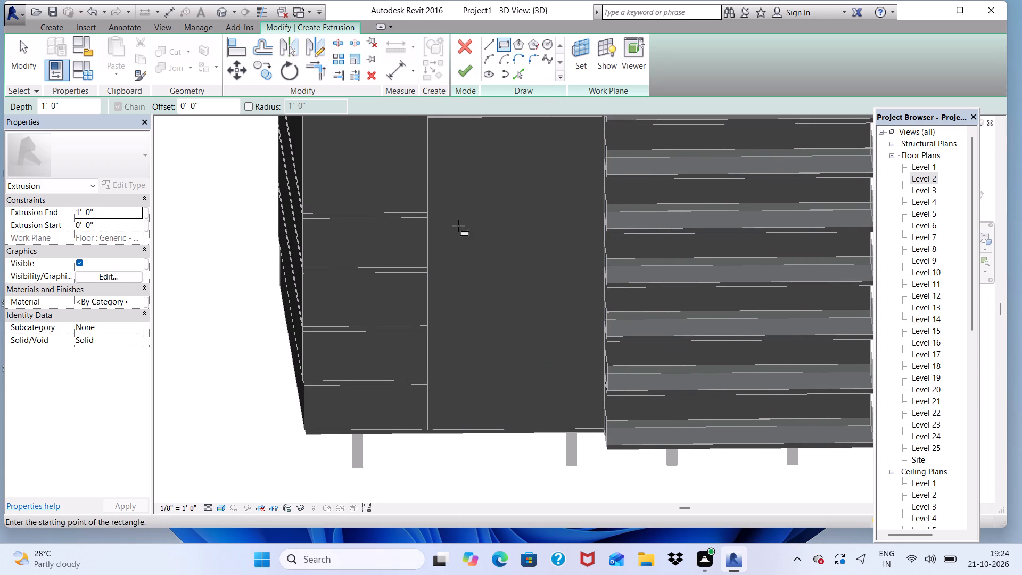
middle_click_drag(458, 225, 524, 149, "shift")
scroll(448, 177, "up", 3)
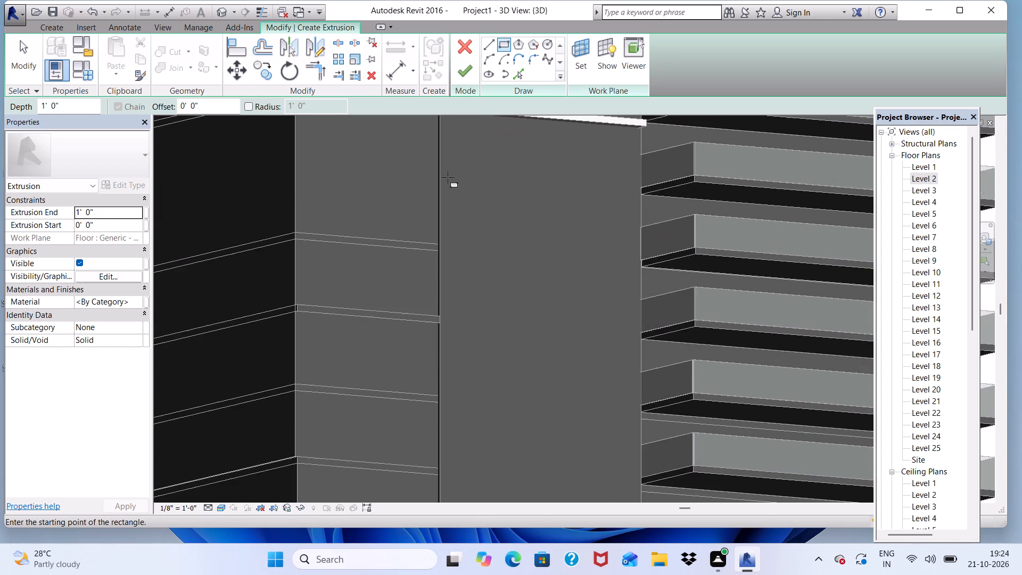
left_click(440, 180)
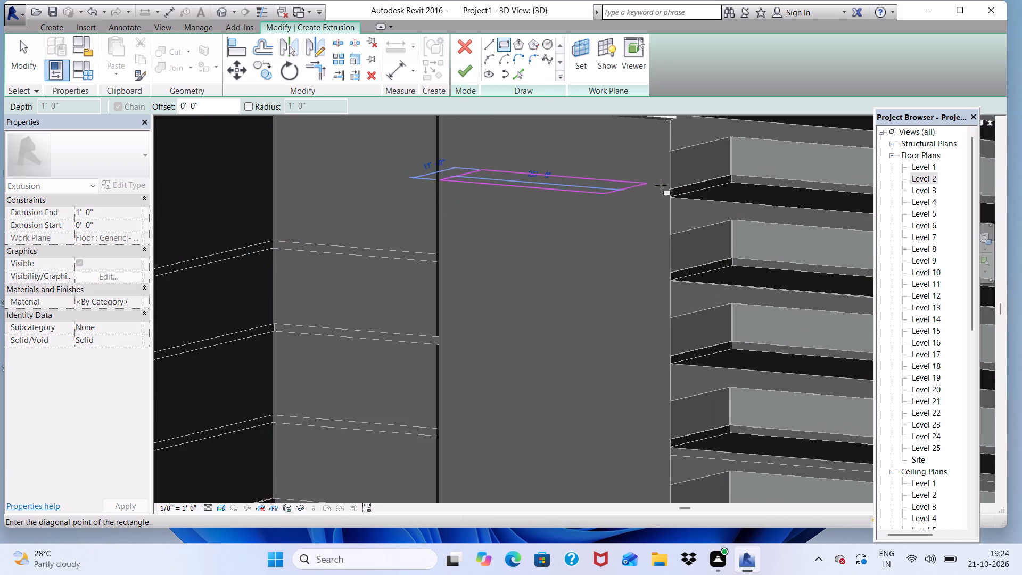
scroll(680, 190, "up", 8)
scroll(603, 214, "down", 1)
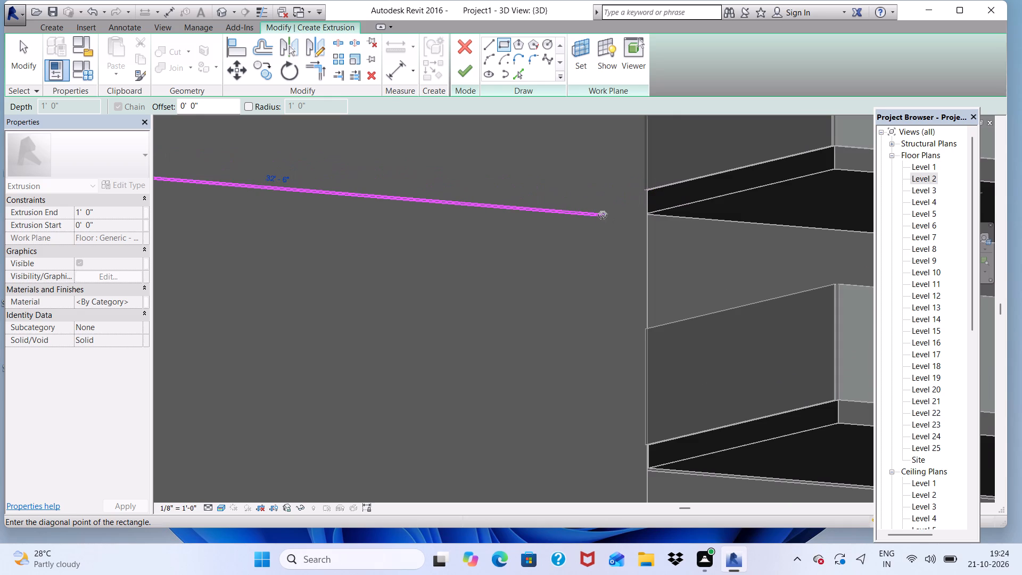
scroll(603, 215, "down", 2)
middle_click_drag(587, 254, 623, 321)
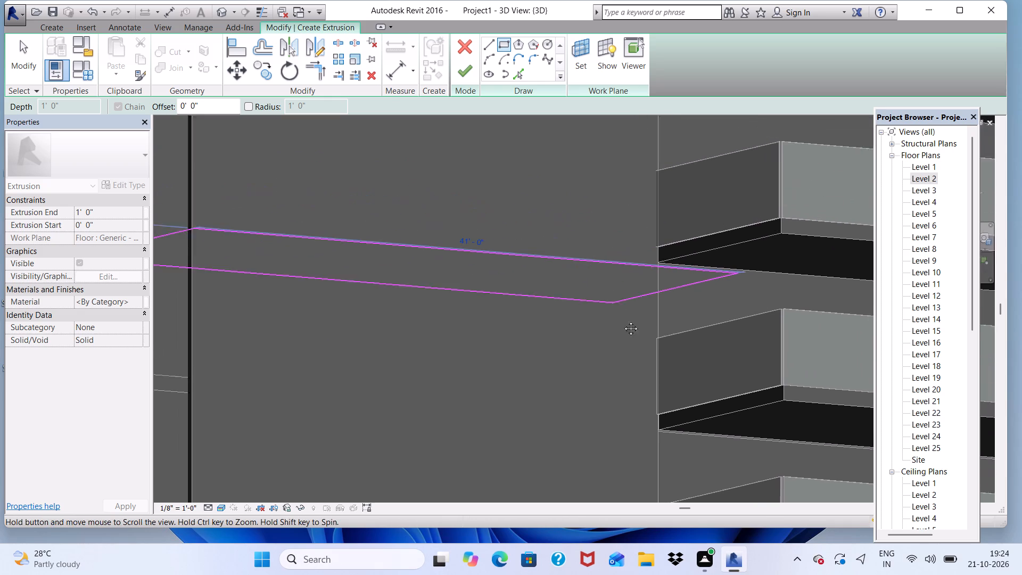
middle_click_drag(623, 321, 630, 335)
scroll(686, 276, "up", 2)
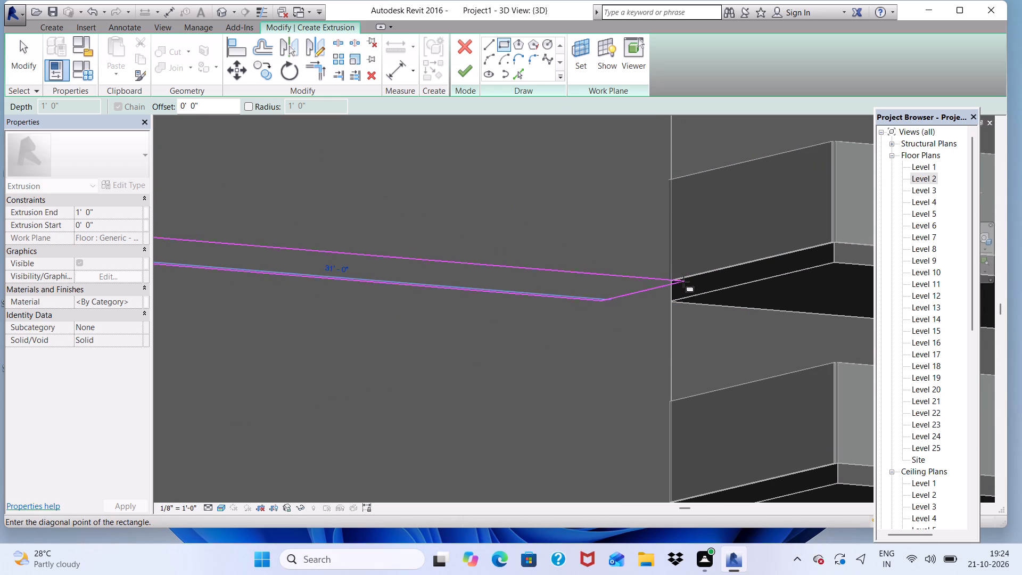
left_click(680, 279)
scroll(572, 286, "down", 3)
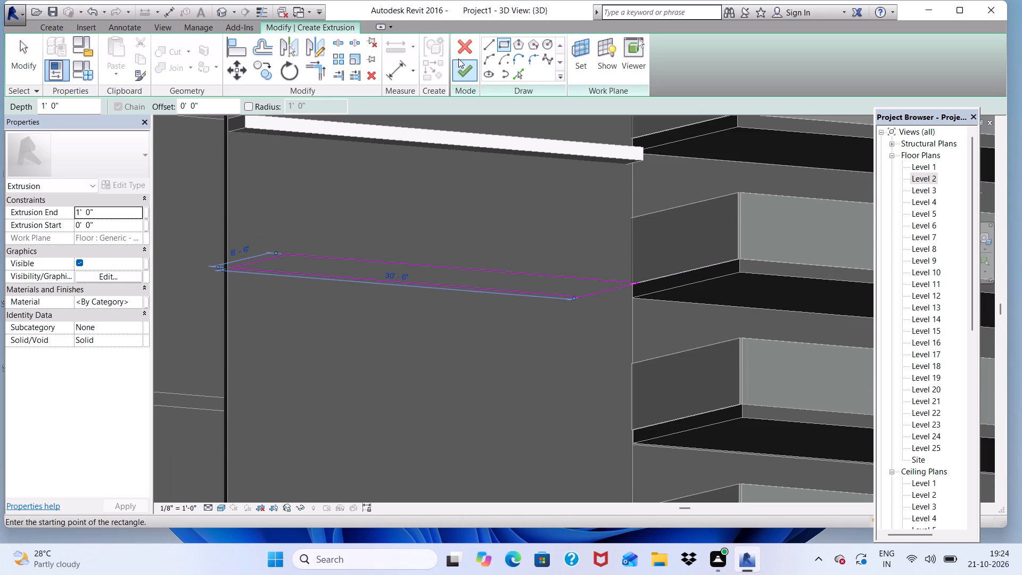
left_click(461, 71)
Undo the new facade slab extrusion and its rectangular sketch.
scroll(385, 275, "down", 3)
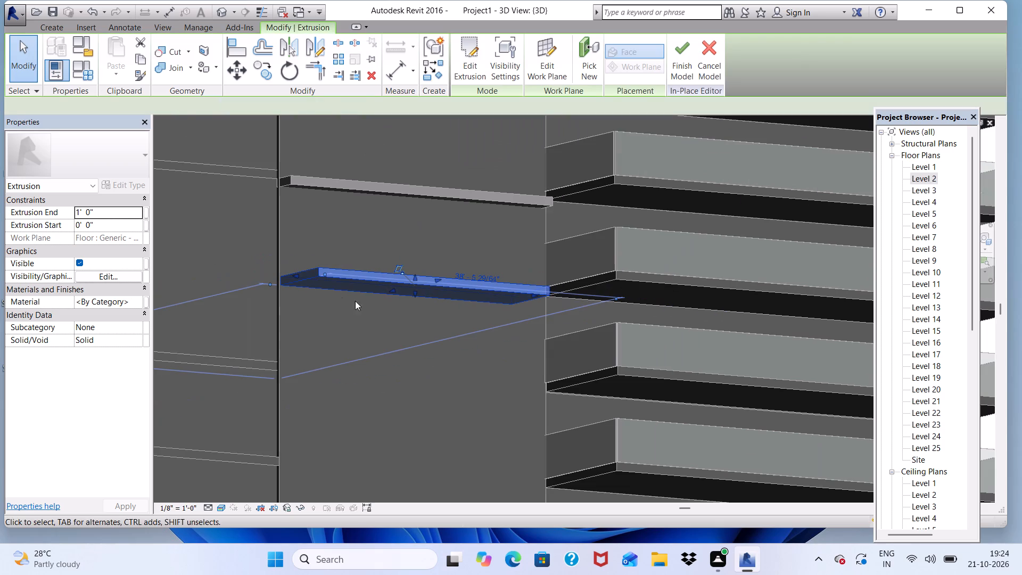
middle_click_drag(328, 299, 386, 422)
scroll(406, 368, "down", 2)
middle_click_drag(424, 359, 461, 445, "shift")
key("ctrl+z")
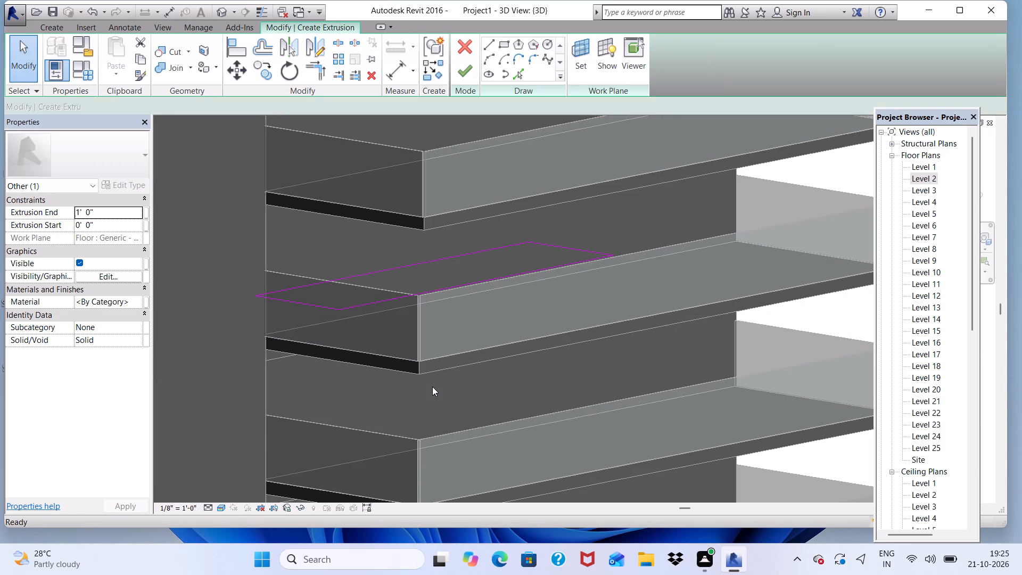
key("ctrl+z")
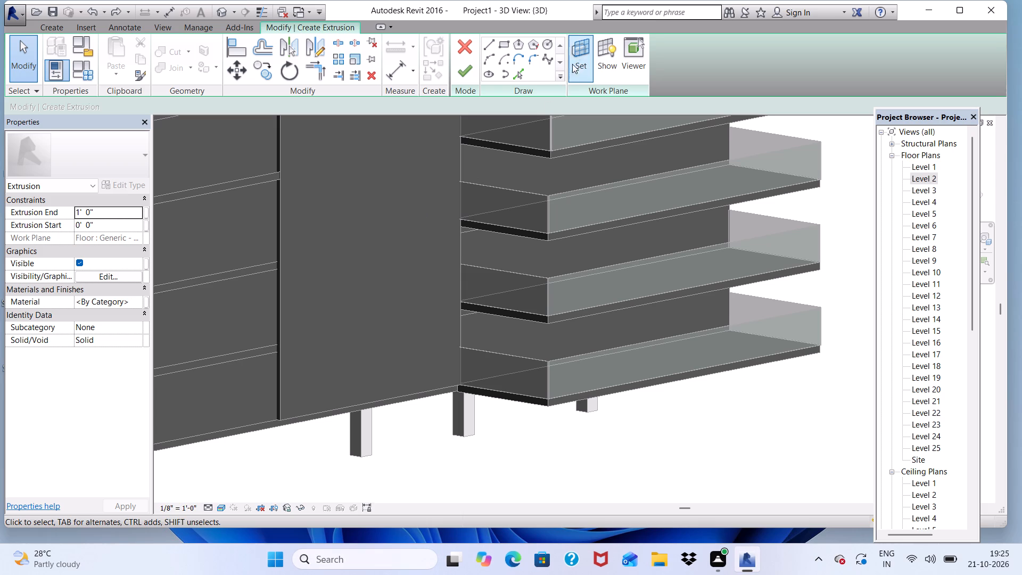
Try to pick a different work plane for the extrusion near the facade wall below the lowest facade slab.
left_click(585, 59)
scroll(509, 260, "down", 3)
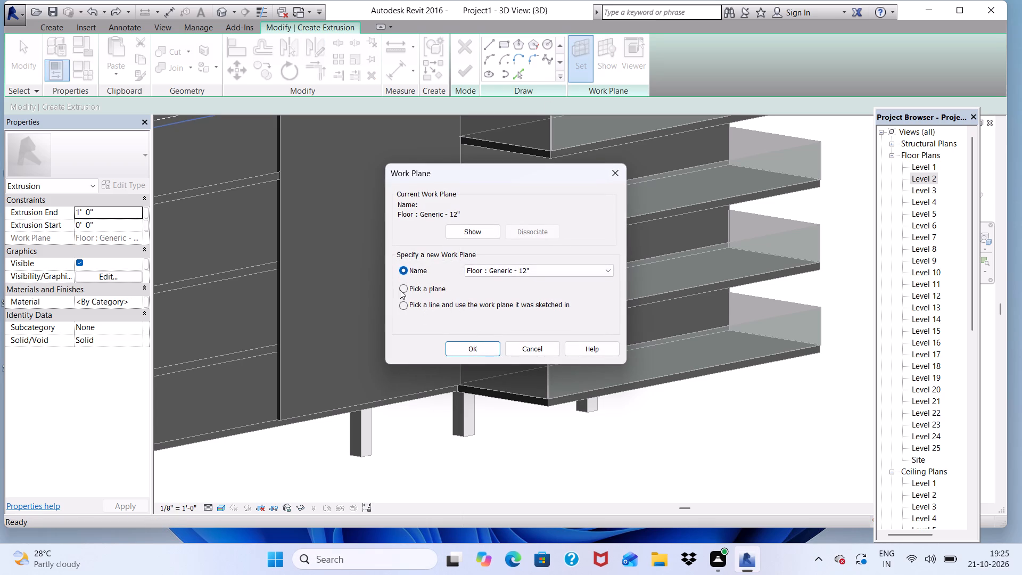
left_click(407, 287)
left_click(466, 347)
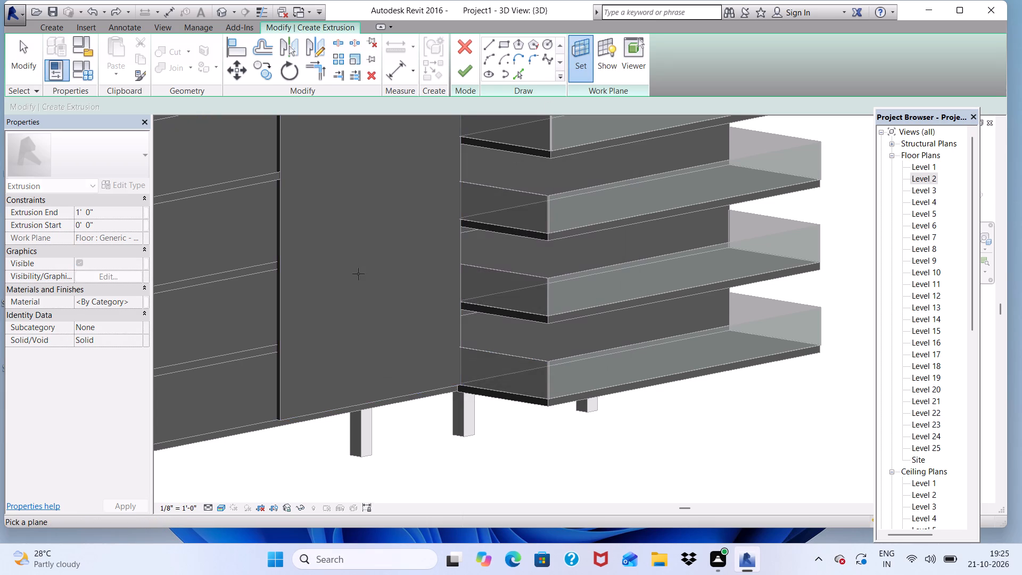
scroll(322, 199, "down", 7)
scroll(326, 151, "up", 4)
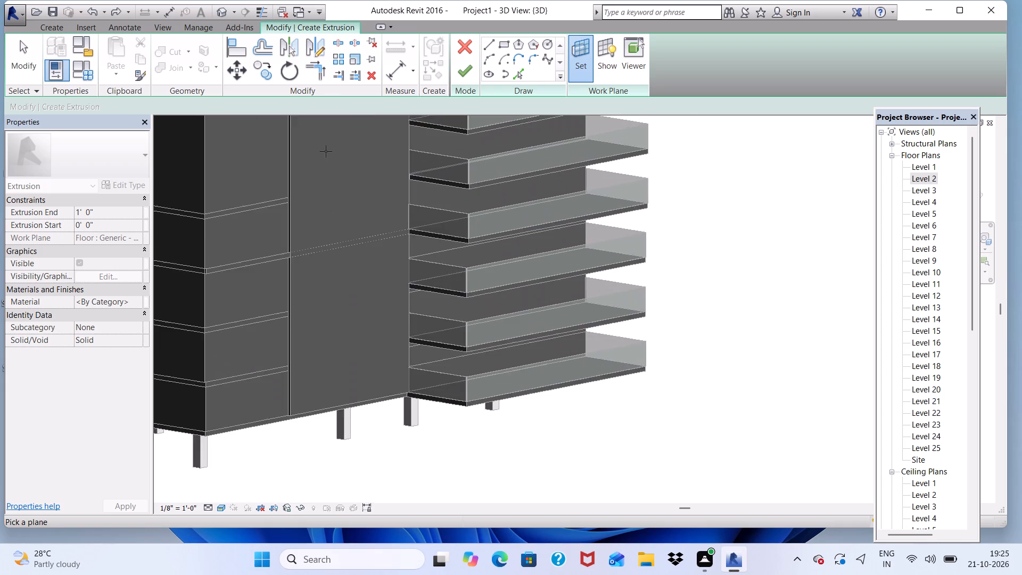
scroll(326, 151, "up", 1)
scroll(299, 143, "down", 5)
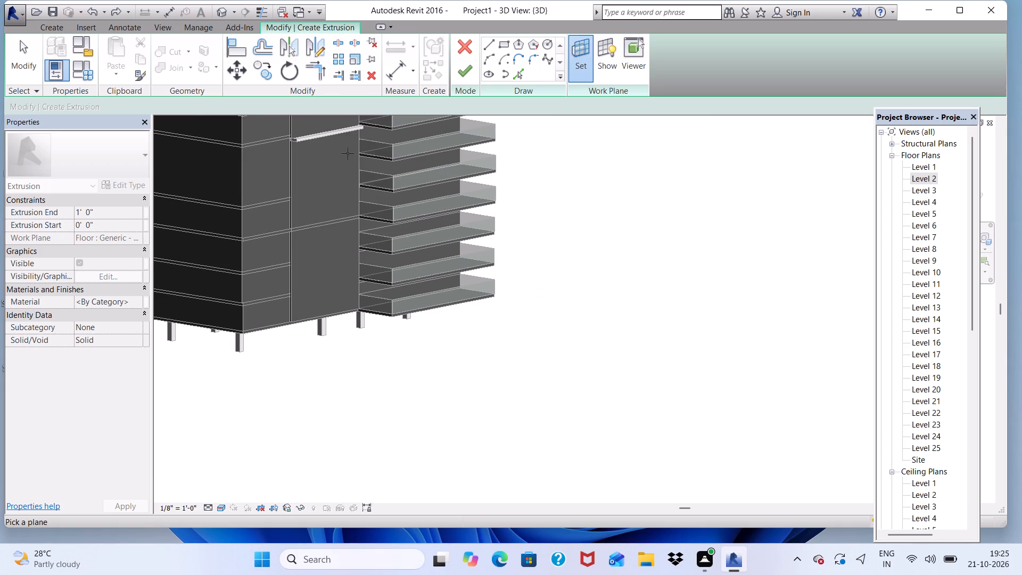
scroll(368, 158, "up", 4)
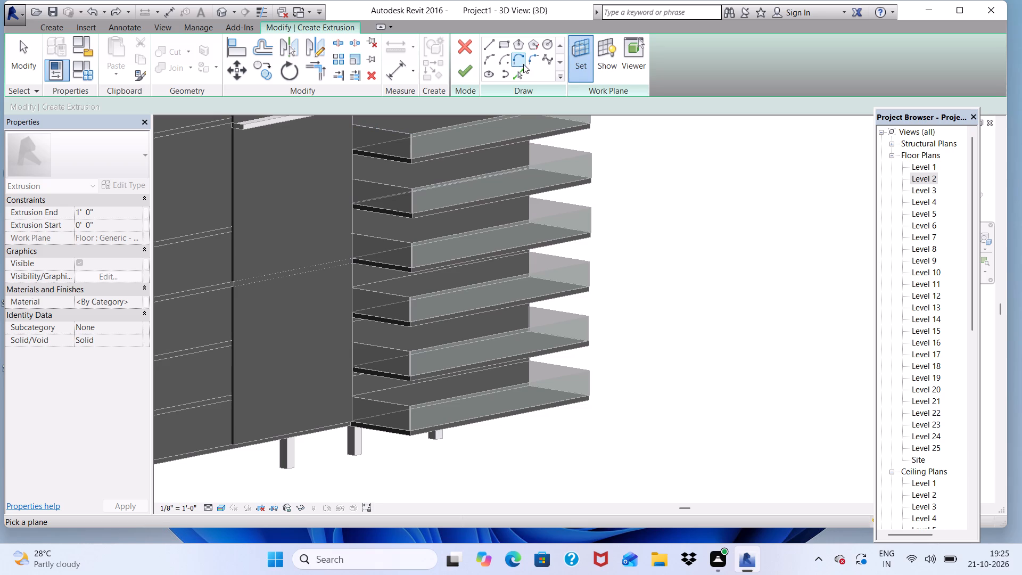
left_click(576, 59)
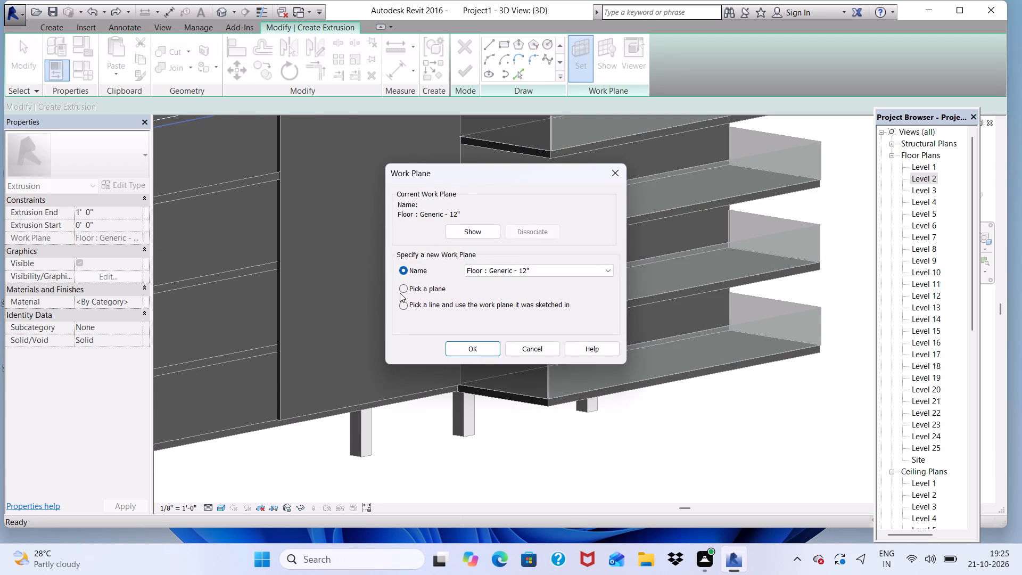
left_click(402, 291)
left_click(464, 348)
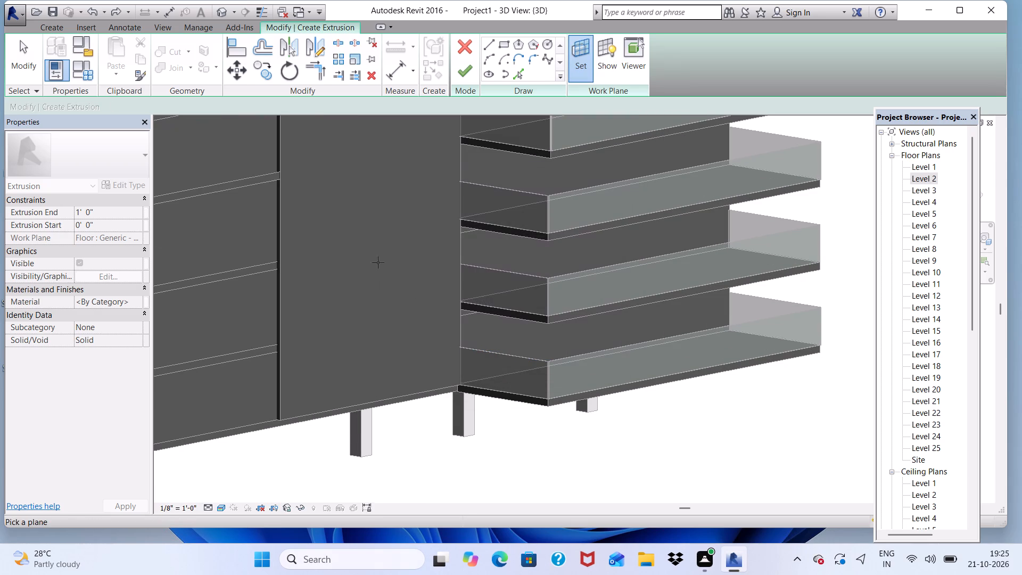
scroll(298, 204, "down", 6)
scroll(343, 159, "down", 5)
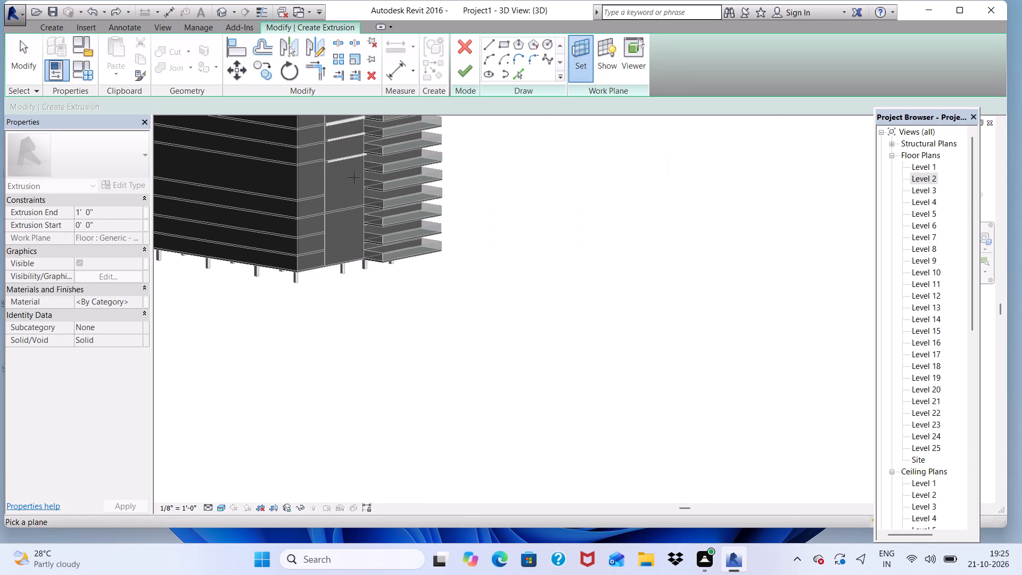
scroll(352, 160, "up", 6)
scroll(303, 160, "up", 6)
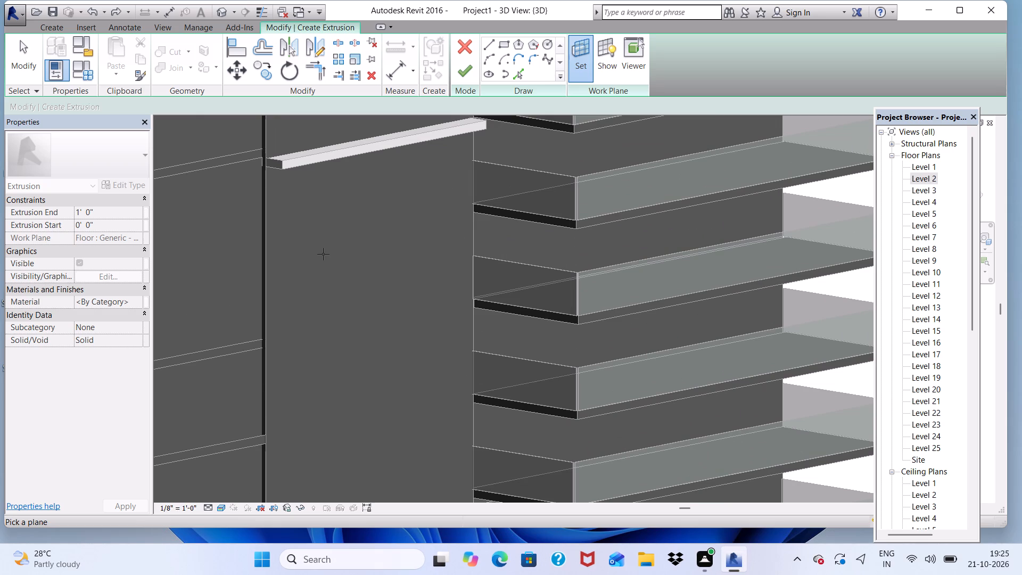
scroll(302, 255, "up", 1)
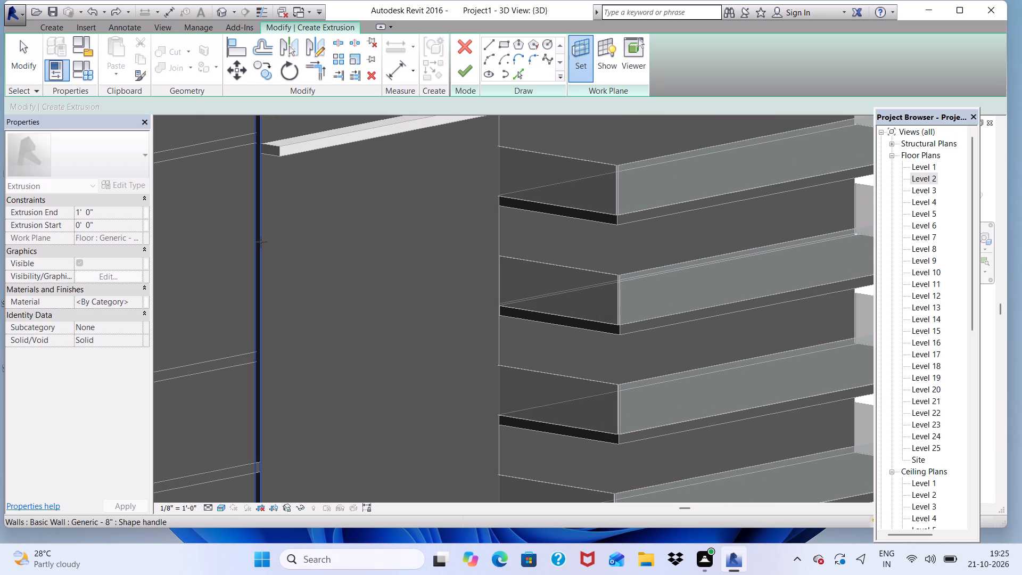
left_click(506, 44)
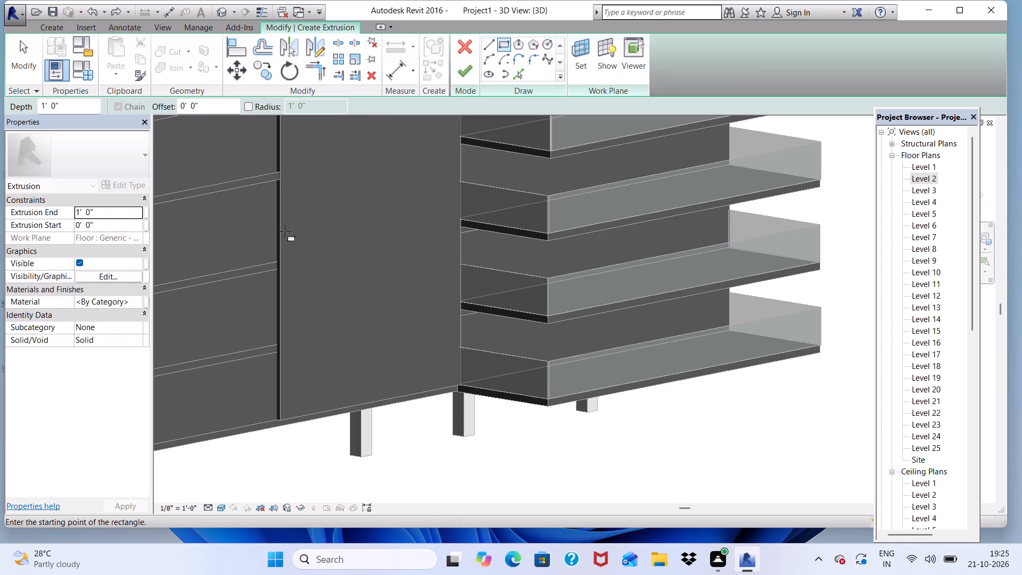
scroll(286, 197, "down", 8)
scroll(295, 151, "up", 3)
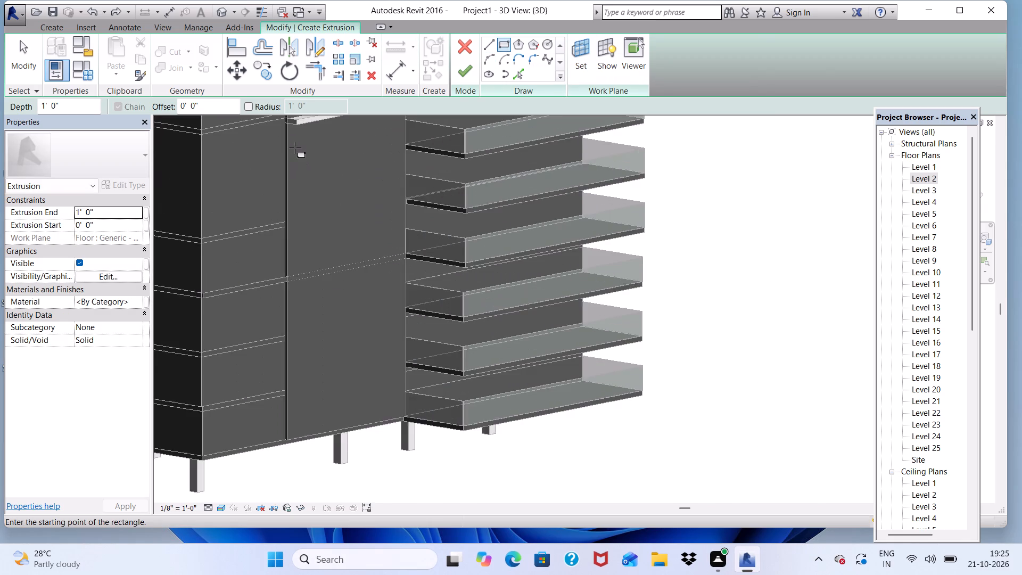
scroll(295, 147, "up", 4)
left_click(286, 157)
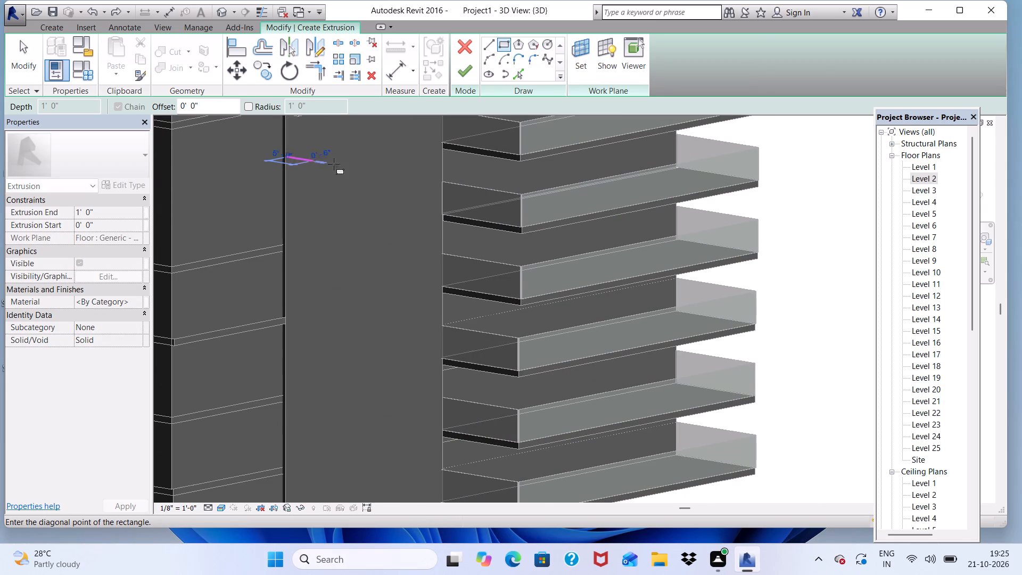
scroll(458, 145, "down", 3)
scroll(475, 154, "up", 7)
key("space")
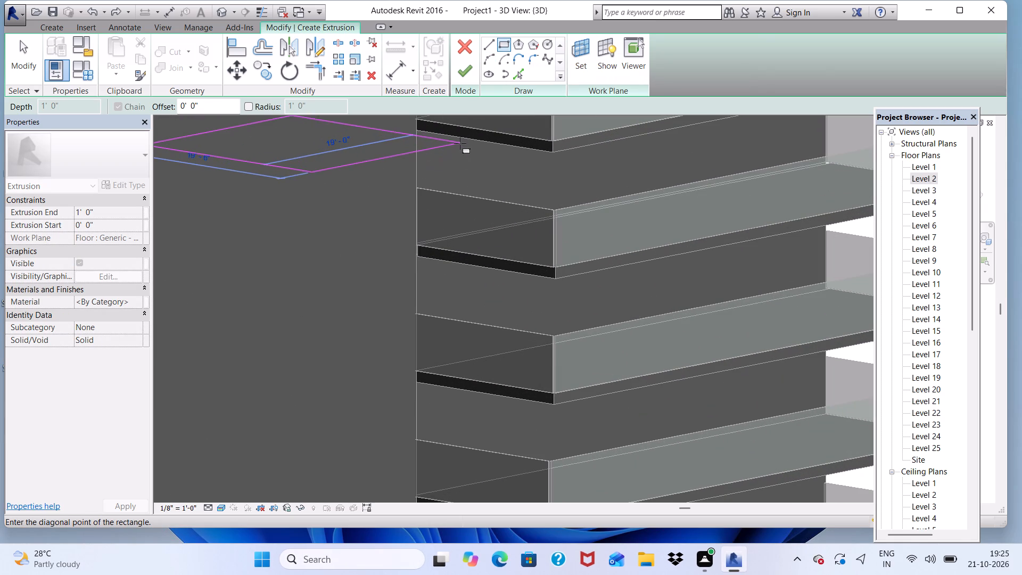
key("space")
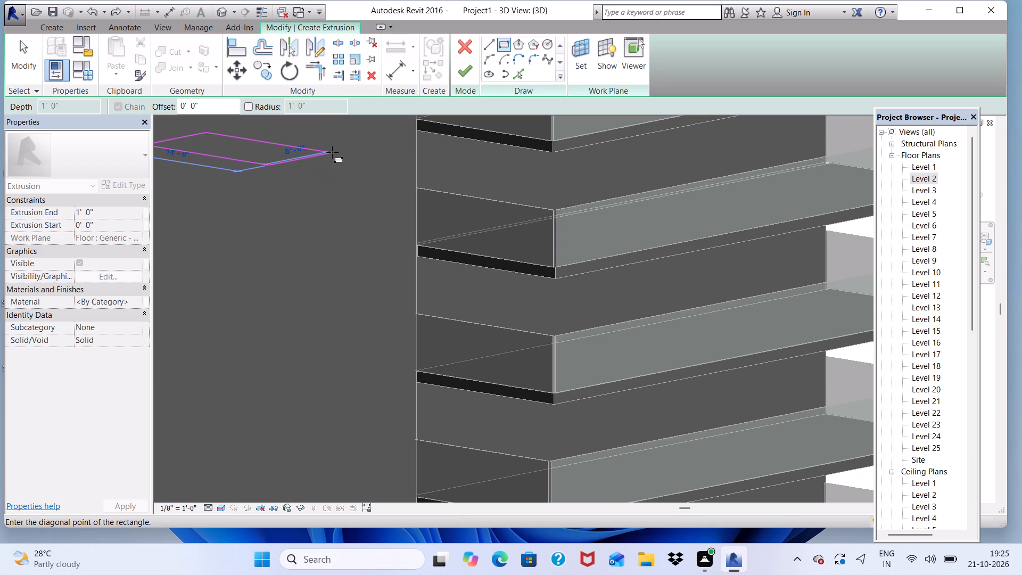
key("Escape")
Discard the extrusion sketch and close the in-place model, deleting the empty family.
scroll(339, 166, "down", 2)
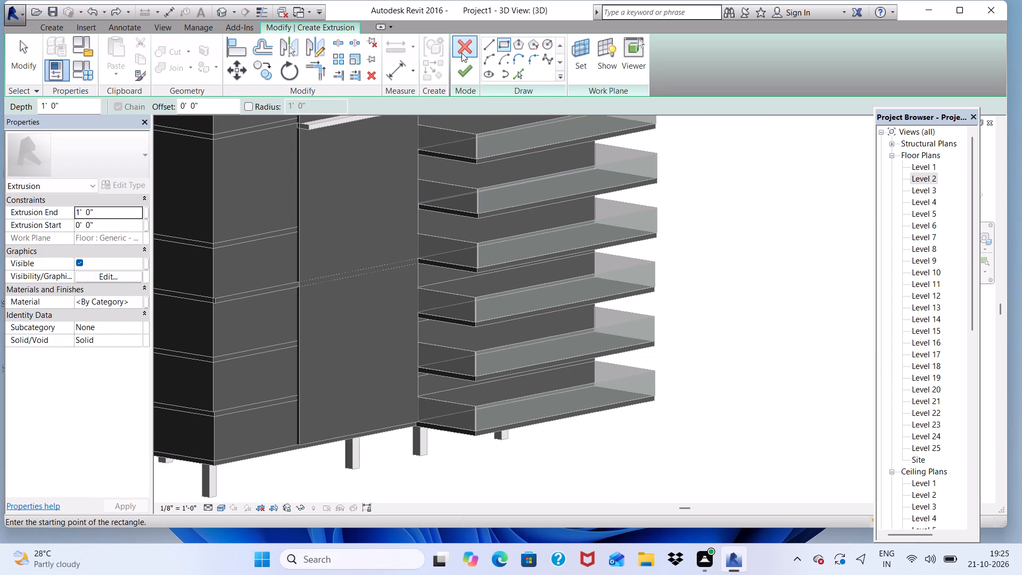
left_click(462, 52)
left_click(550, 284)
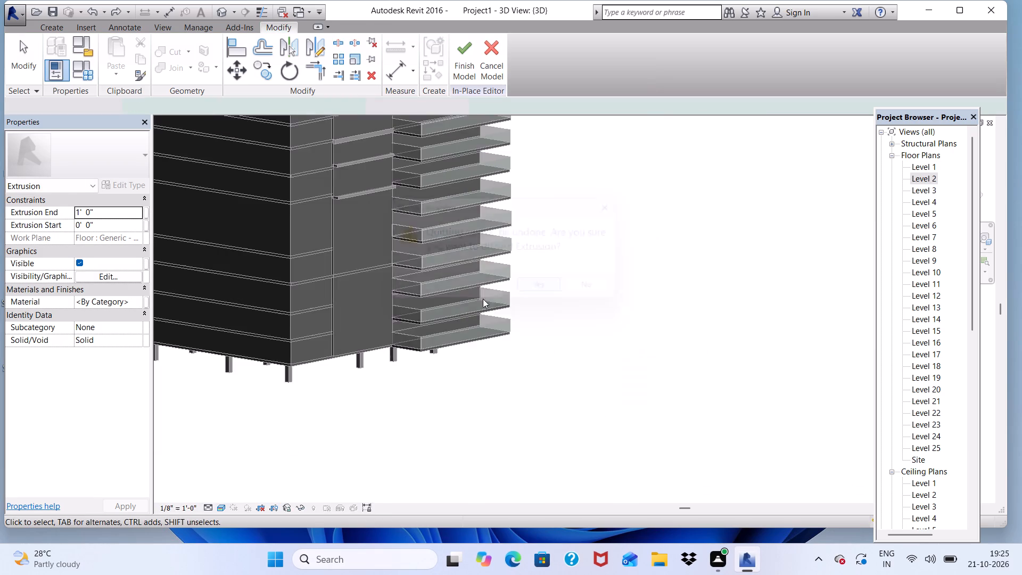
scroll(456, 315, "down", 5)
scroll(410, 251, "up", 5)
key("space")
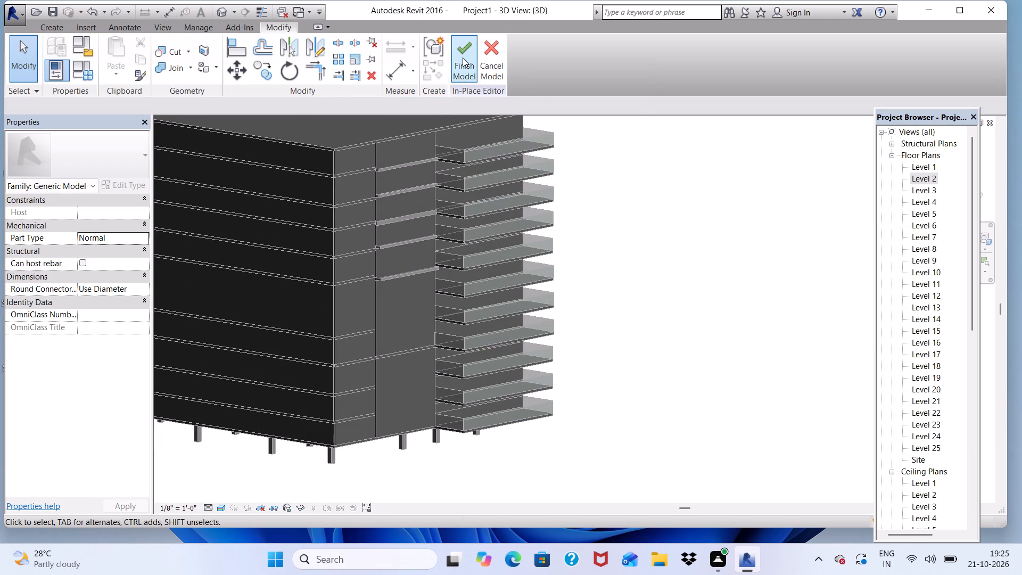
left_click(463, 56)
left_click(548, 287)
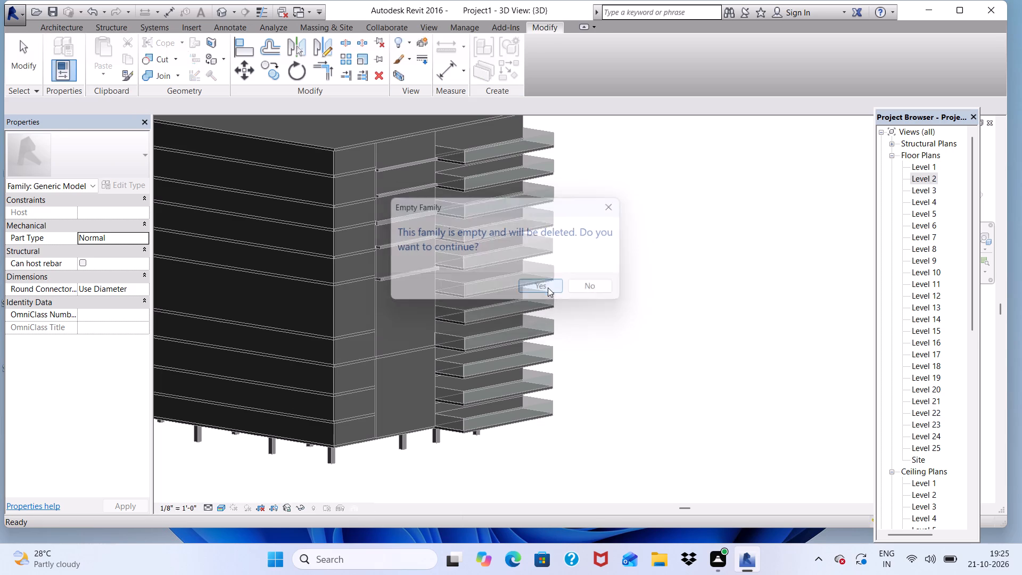
Nudge the lowest in-place facade slab to adjust its position on the Generic - 8" facade wall.
scroll(397, 252, "up", 5)
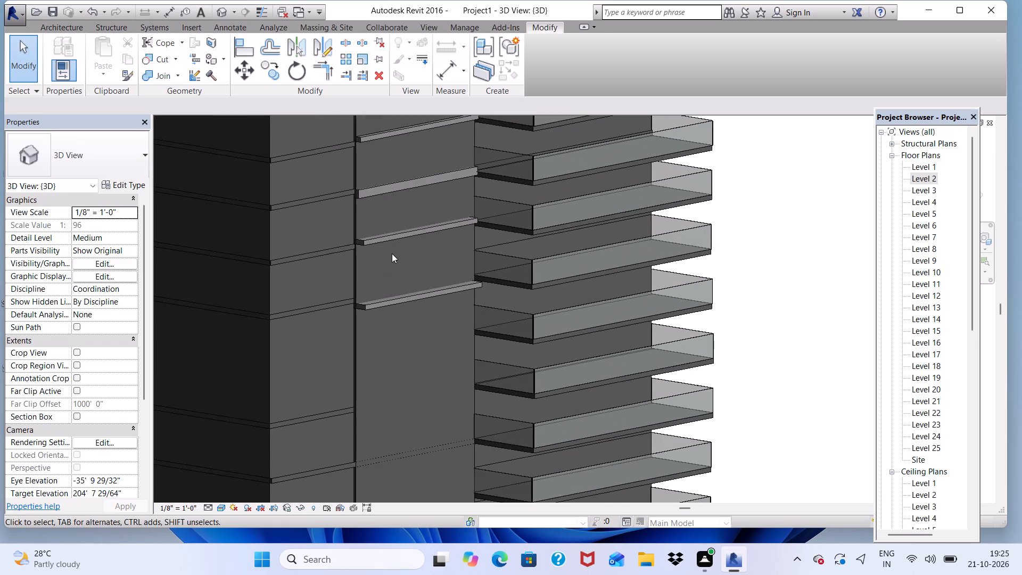
scroll(408, 311, "up", 3)
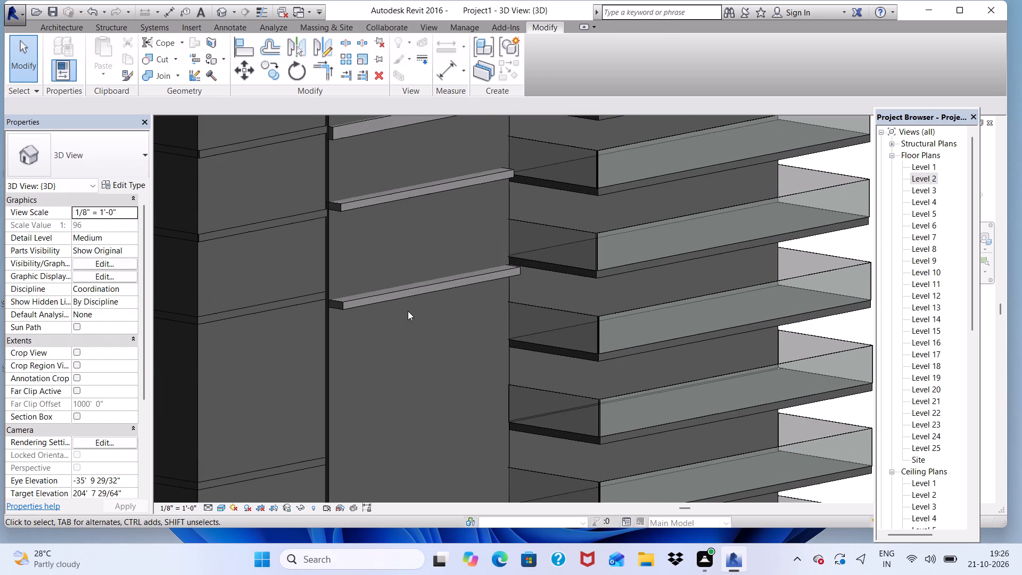
left_click(402, 293)
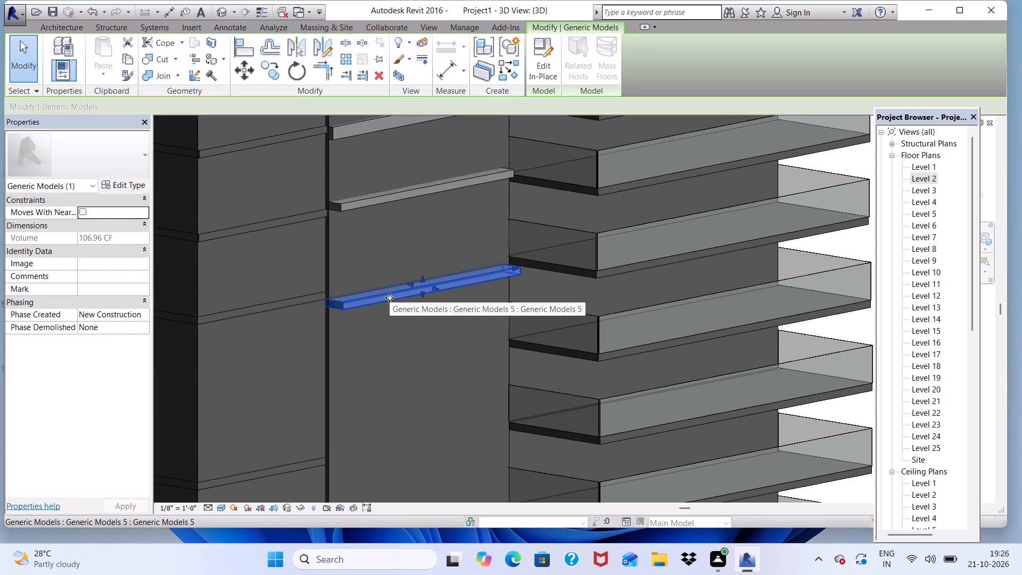
key("Up")
key("Left")
key("Down")
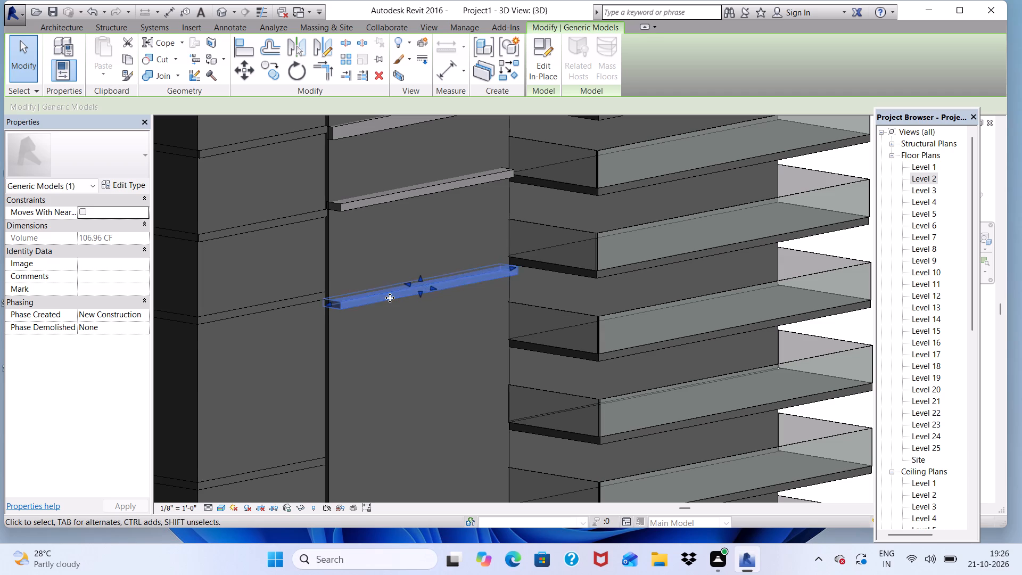
key("Up")
key("Up")
key("Up")
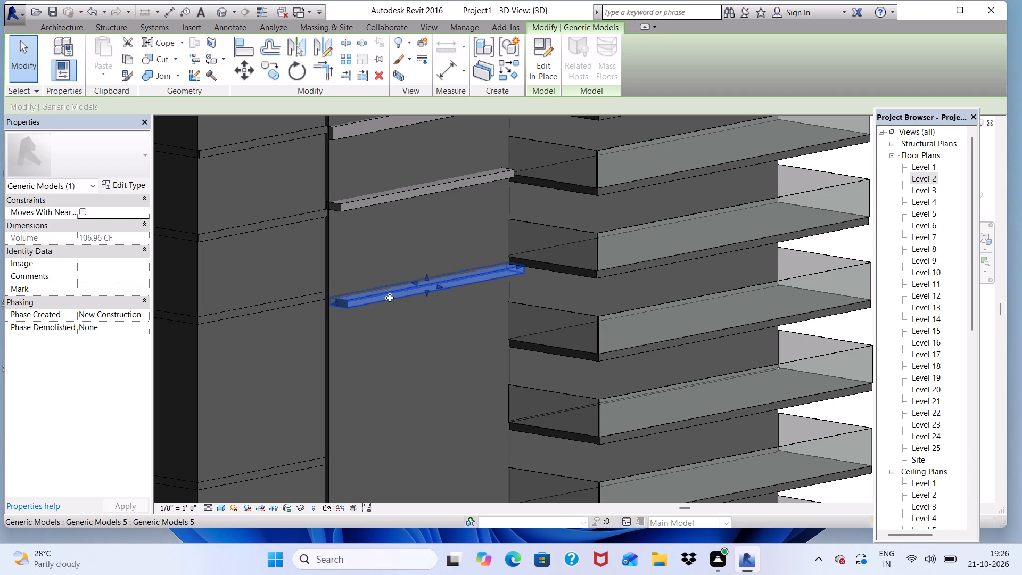
key("Up")
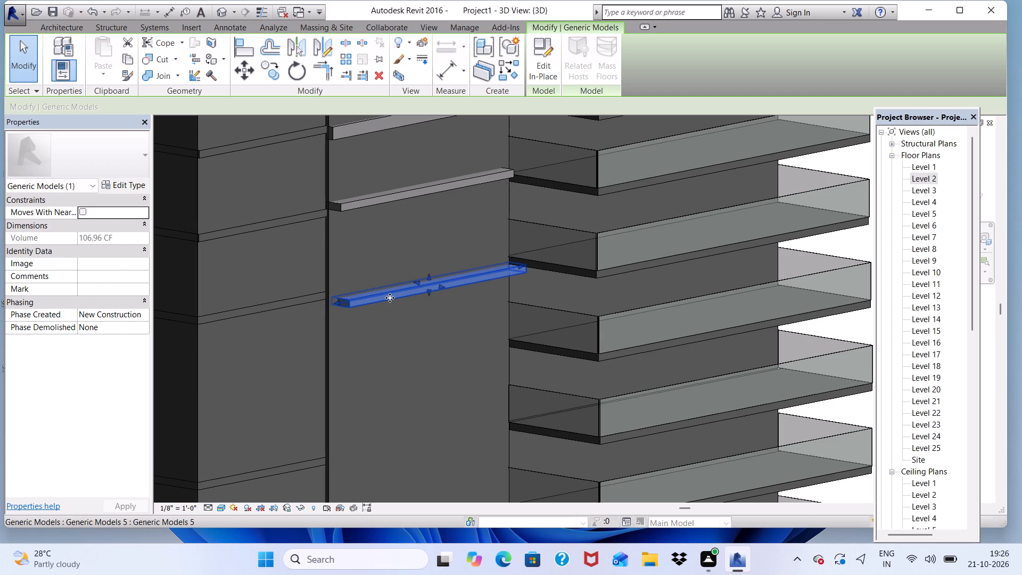
Stretch the lowest facade slab's end farthest from the curtain-walled slabs toward the facade wall's edge.
scroll(349, 324, "up", 2)
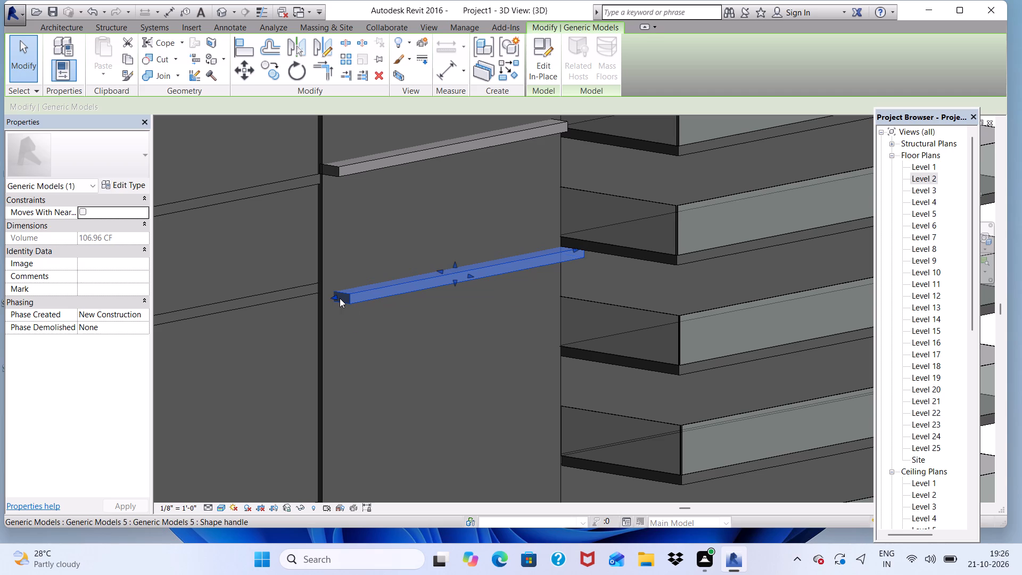
left_click(336, 298)
left_click(333, 298)
left_click(331, 298)
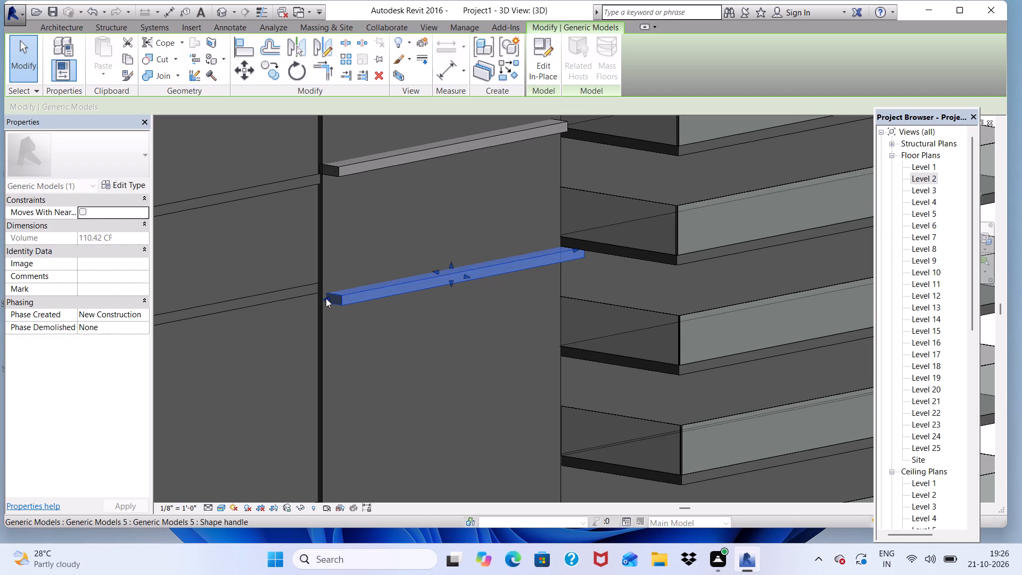
Reshape the lowest facade slab by raising its top and bottom faces and extending its far end to the facade wall's edge.
scroll(435, 267, "up", 1)
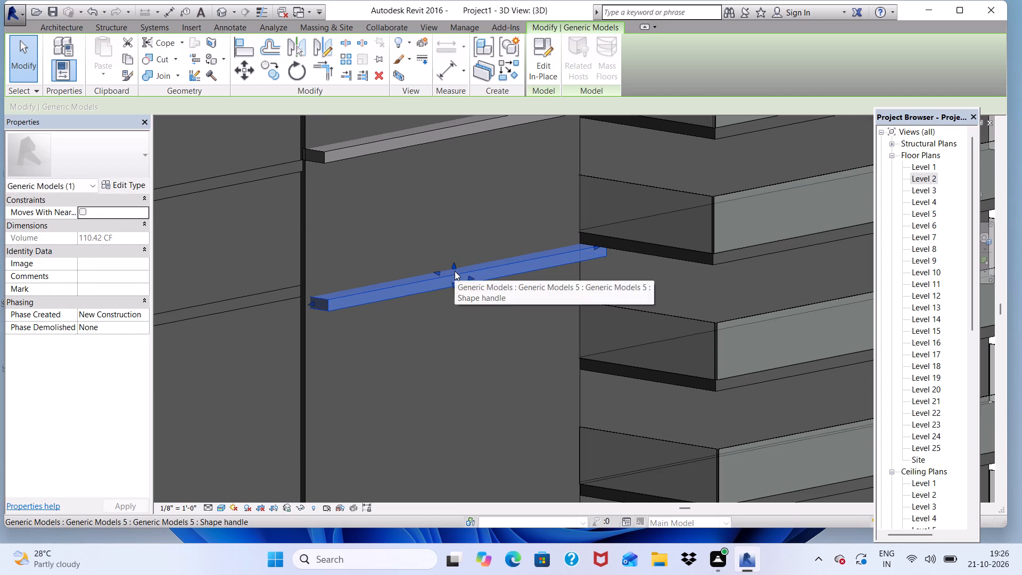
left_click_drag(455, 271, 451, 258)
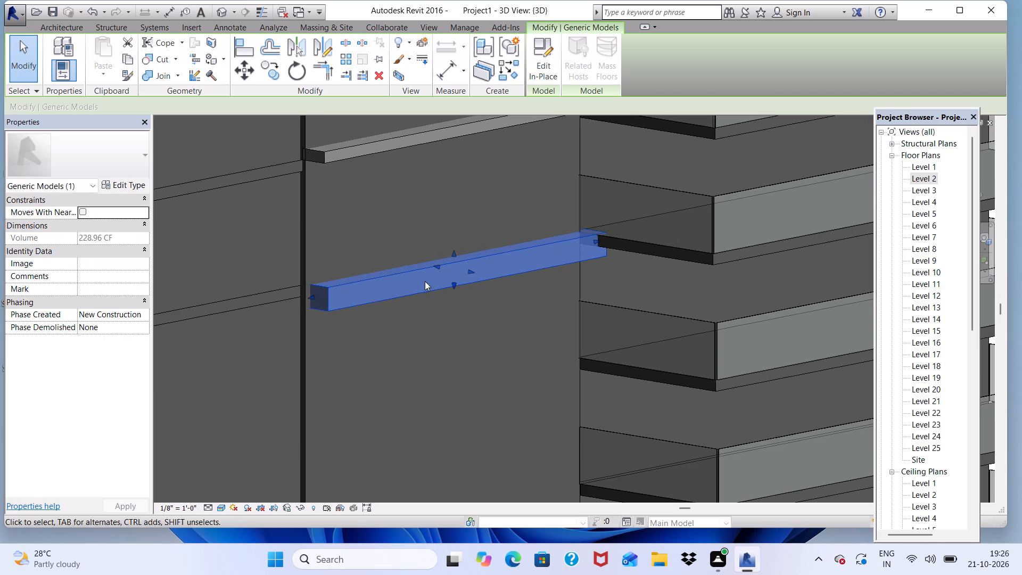
left_click(312, 299)
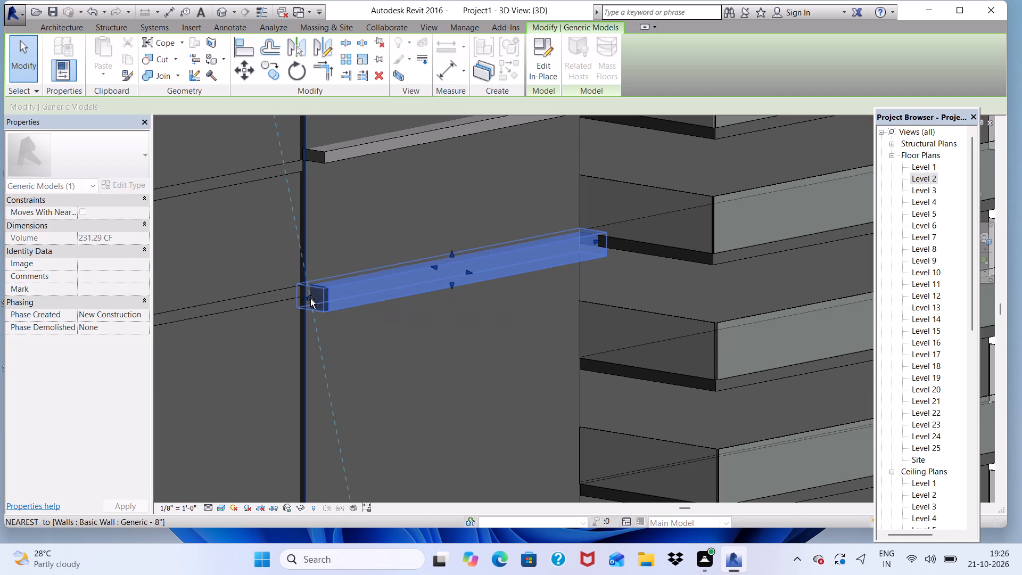
left_click_drag(449, 289, 449, 284)
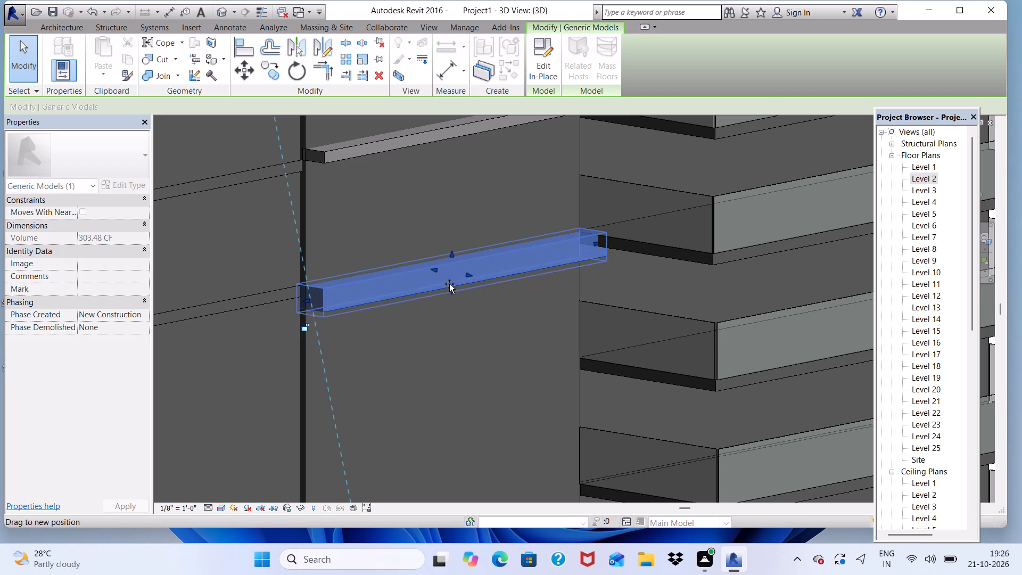
left_click_drag(449, 284, 449, 278)
scroll(388, 268, "down", 4)
scroll(424, 281, "up", 5)
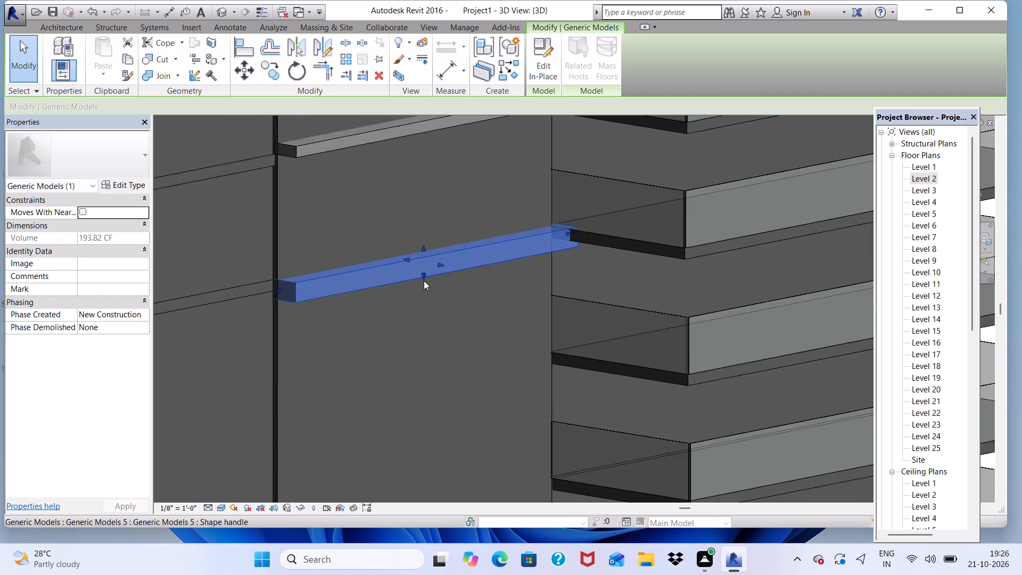
left_click_drag(424, 280, 424, 269)
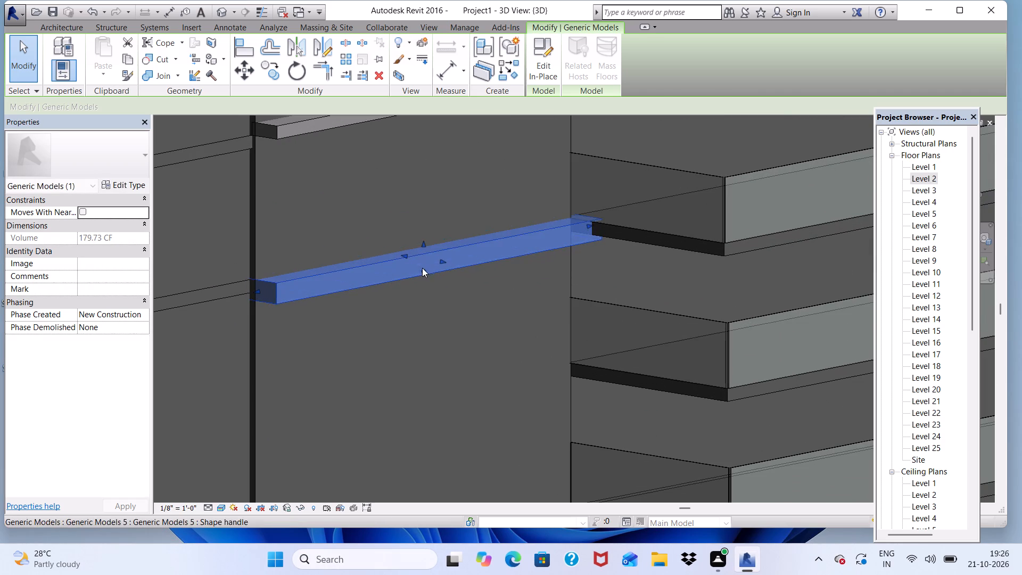
scroll(388, 248, "down", 5)
scroll(340, 268, "up", 4)
scroll(336, 273, "down", 8)
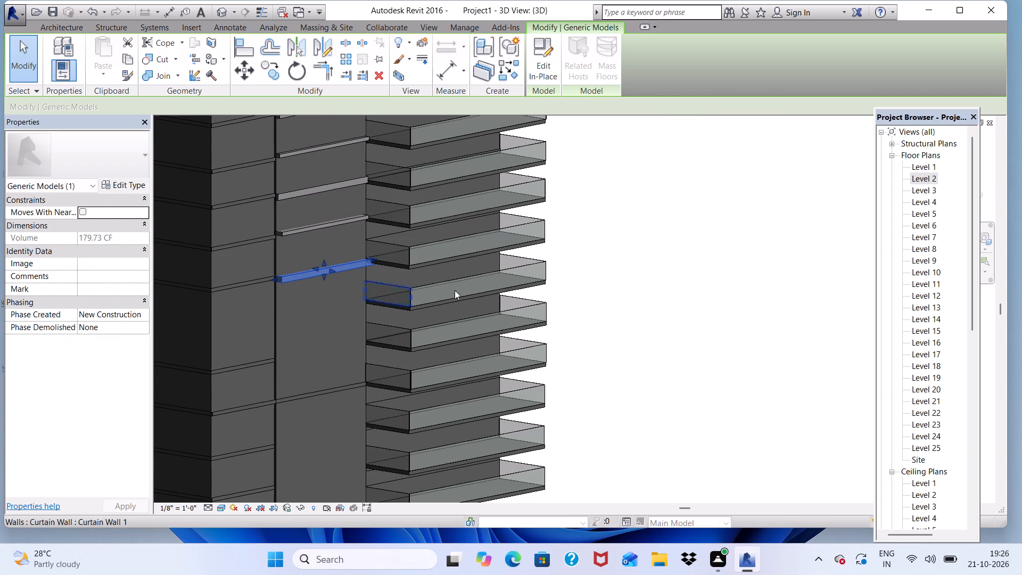
left_click(634, 292)
Pull the lowest facade slab's end beside the curtain-walled slabs back slightly toward the facade wall's corner.
scroll(356, 273, "up", 5)
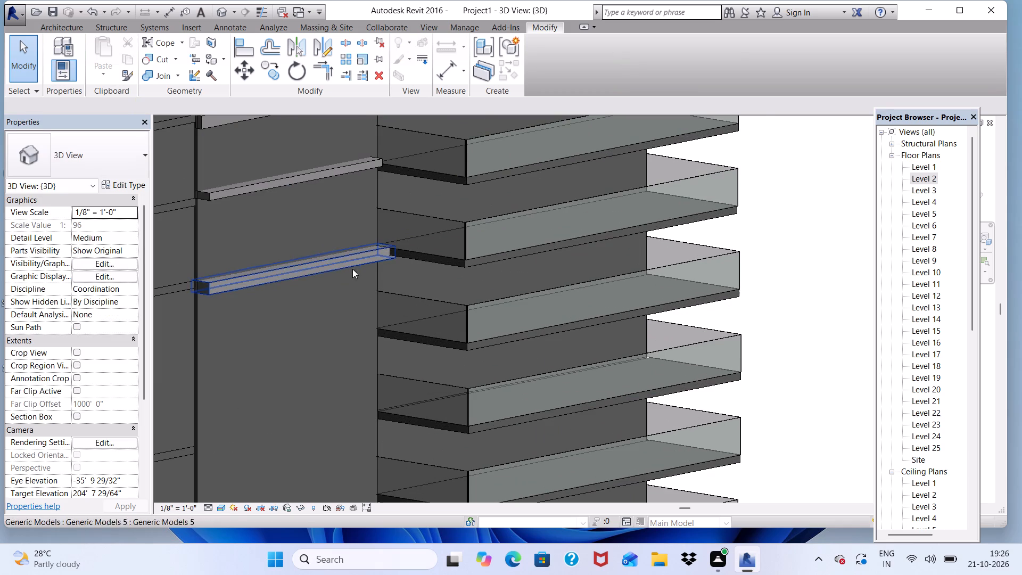
scroll(390, 261, "up", 5)
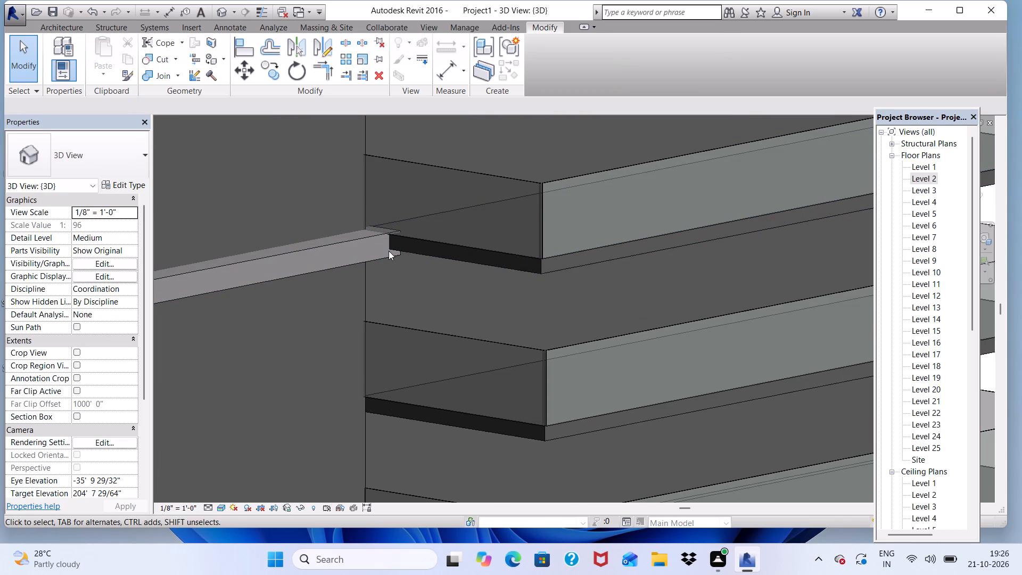
scroll(389, 251, "down", 5)
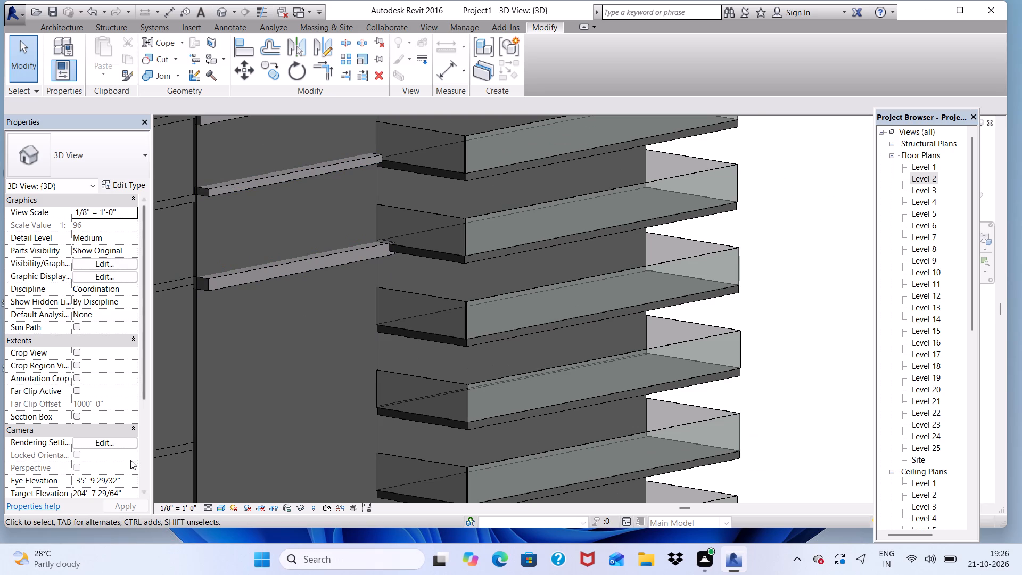
left_click(243, 276)
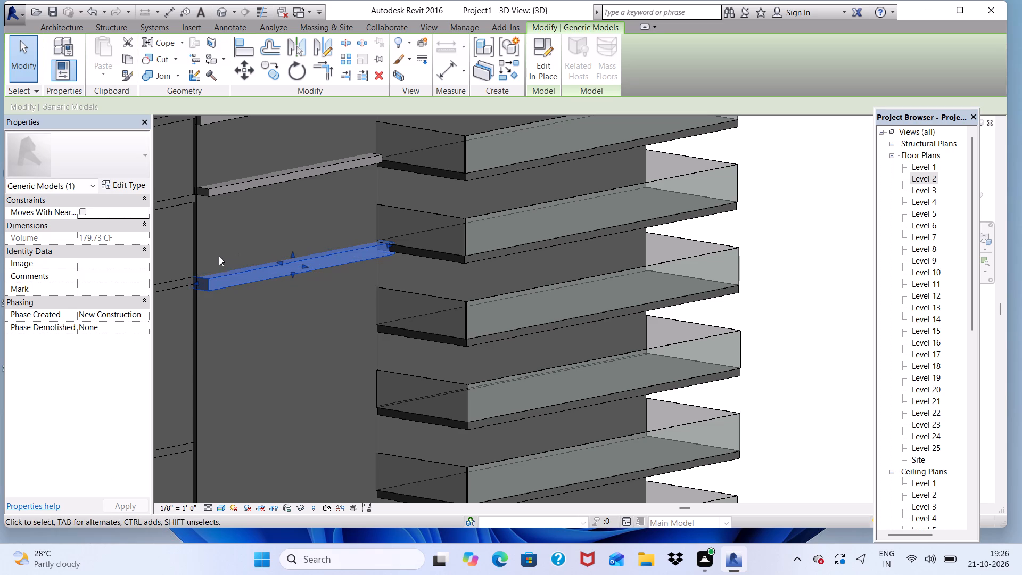
scroll(284, 280, "up", 2)
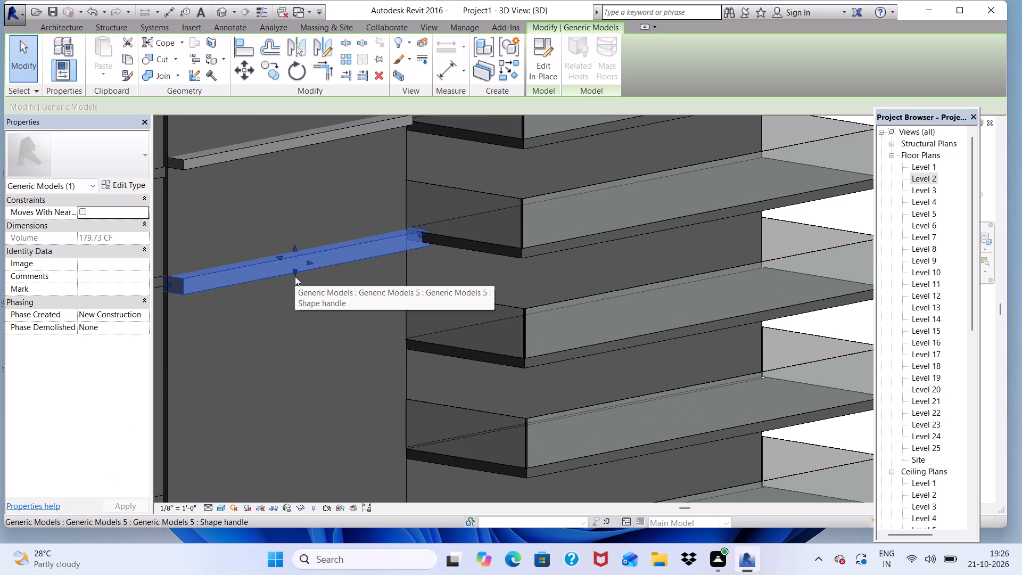
scroll(422, 237, "up", 1)
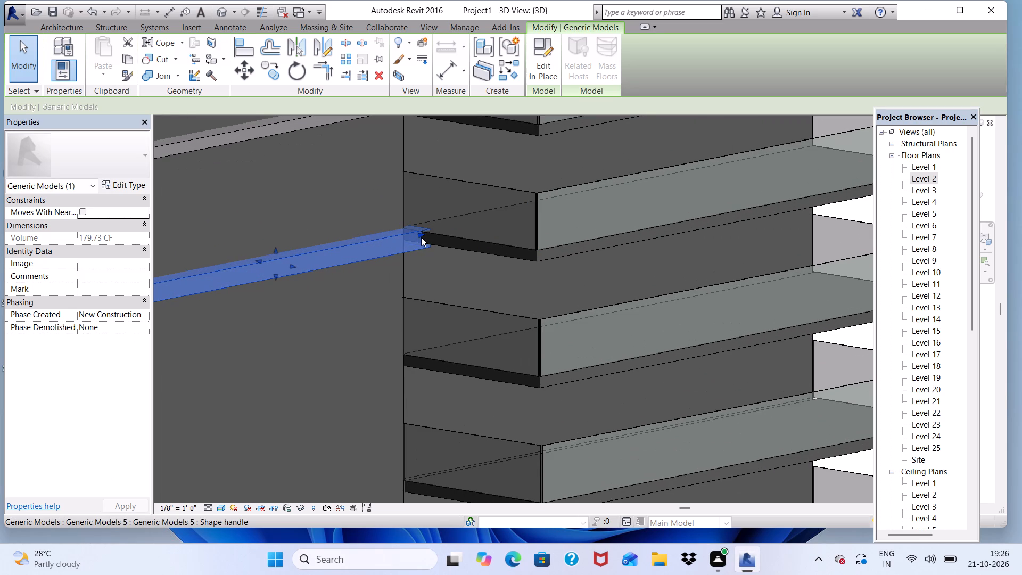
left_click_drag(421, 237, 414, 237)
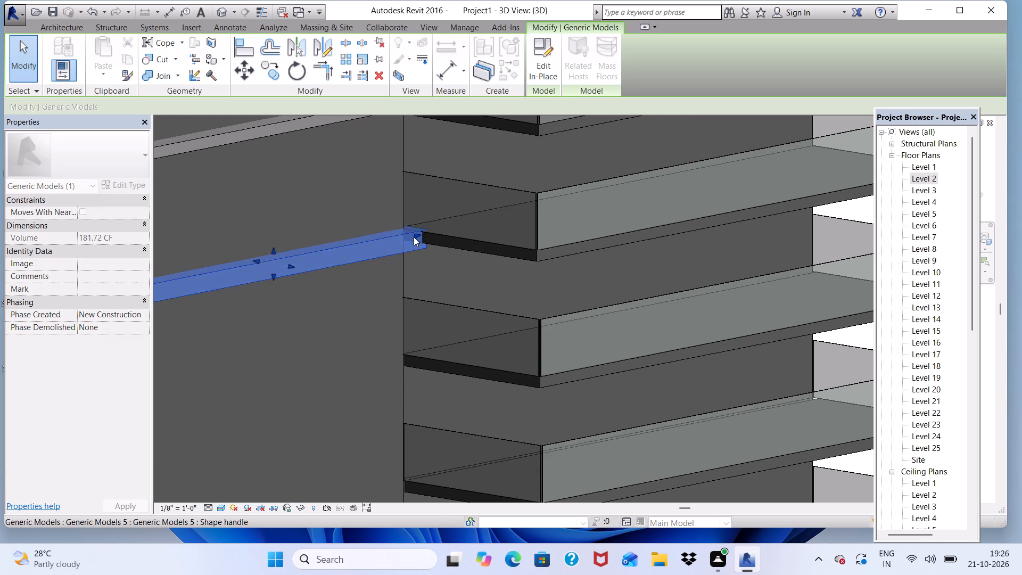
scroll(369, 223, "down", 4)
left_click(727, 247)
scroll(372, 228, "down", 3)
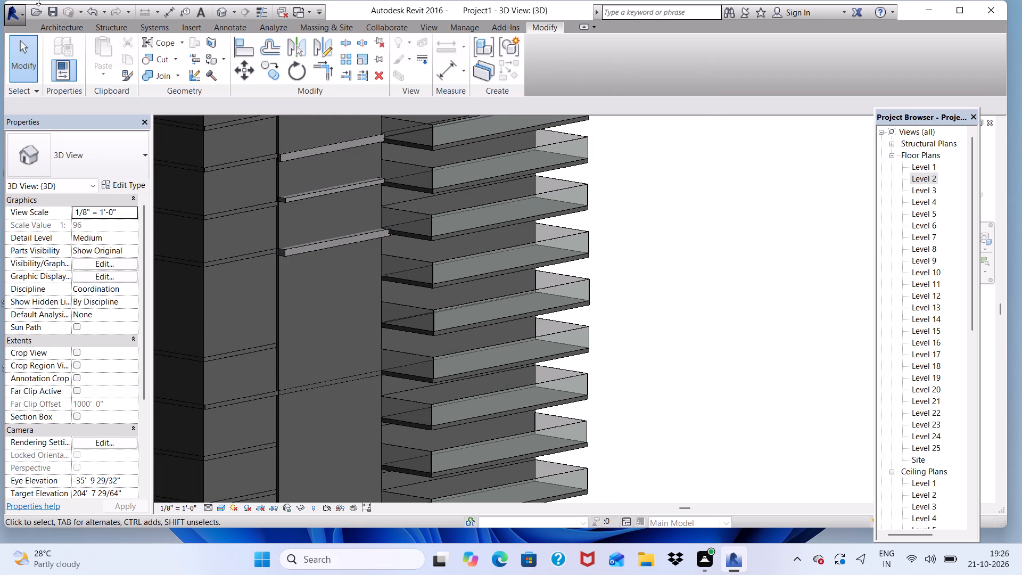
Start a new in-place model in the Generic Models category, keeping the suggested name.
left_click(54, 28)
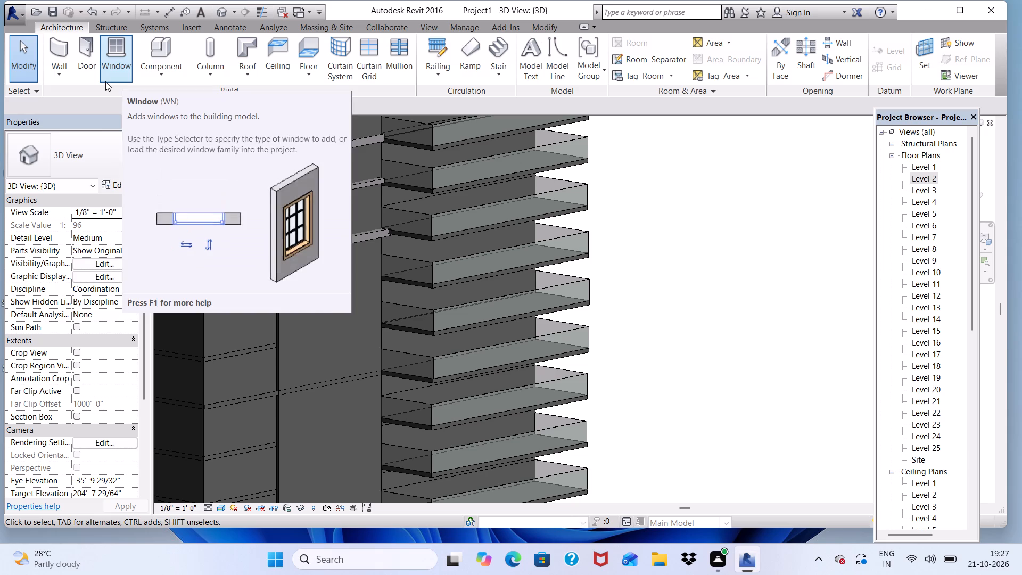
left_click(162, 69)
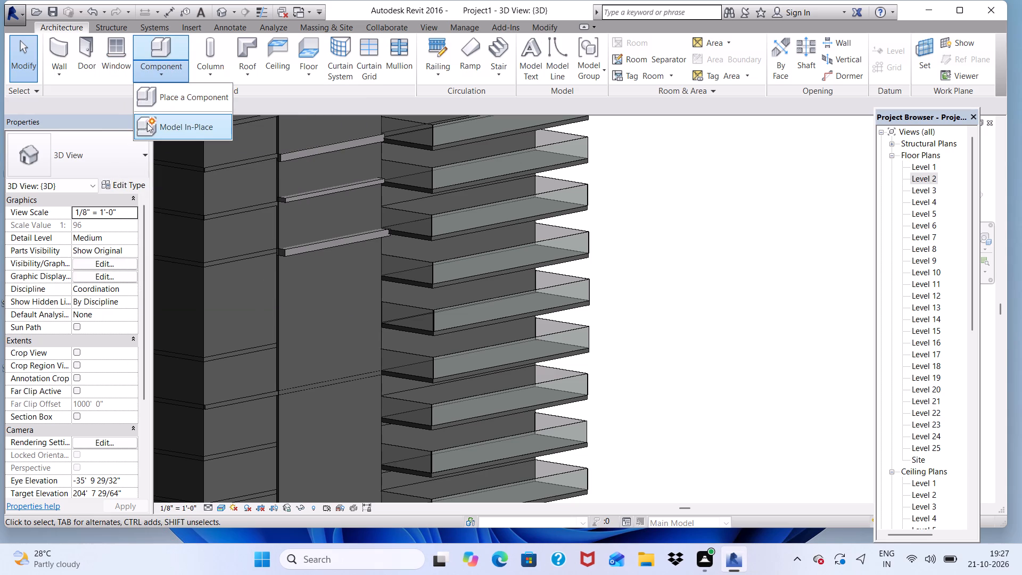
left_click(154, 123)
scroll(452, 229, "down", 2)
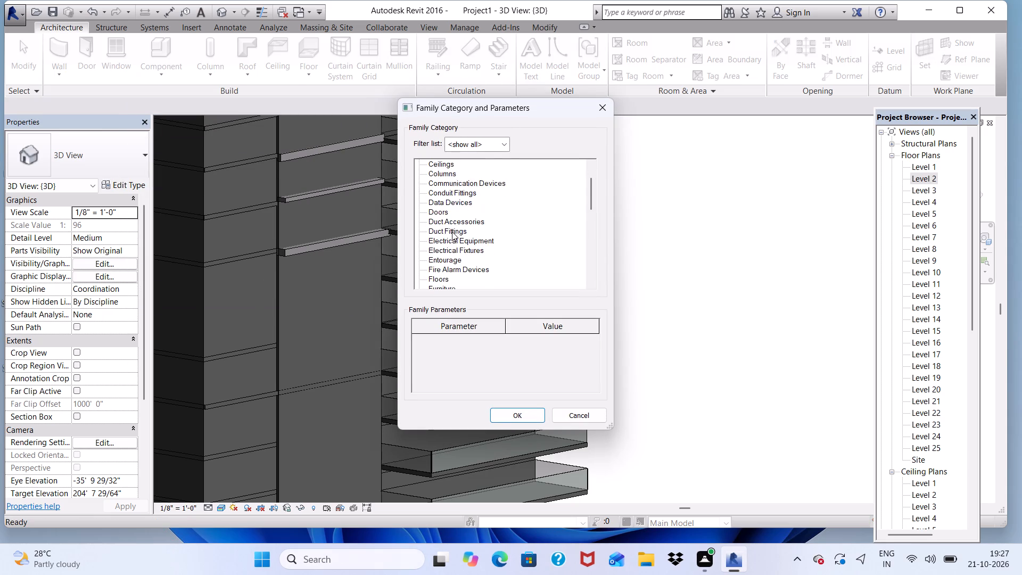
scroll(452, 232, "down", 8)
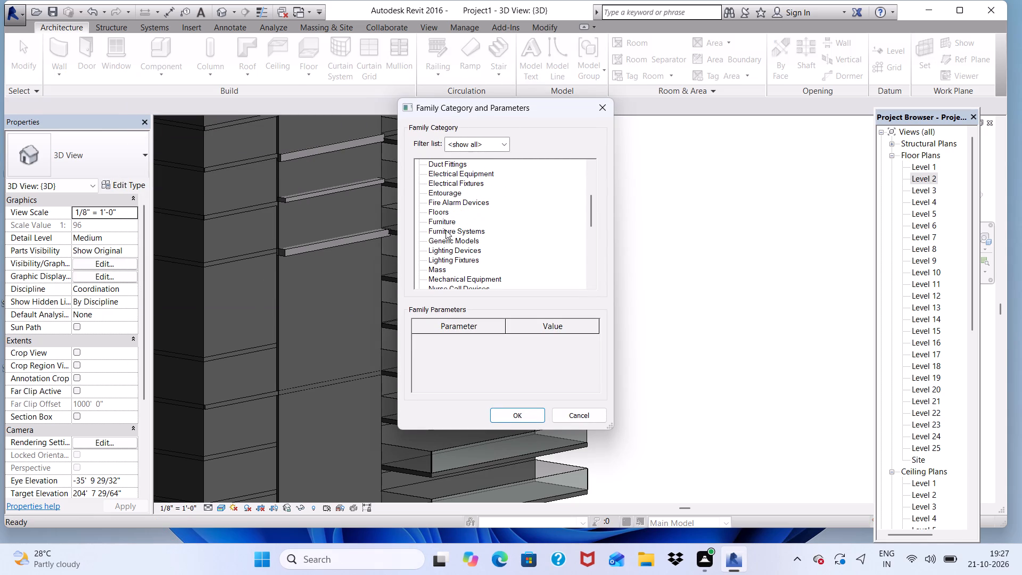
double_click(447, 242)
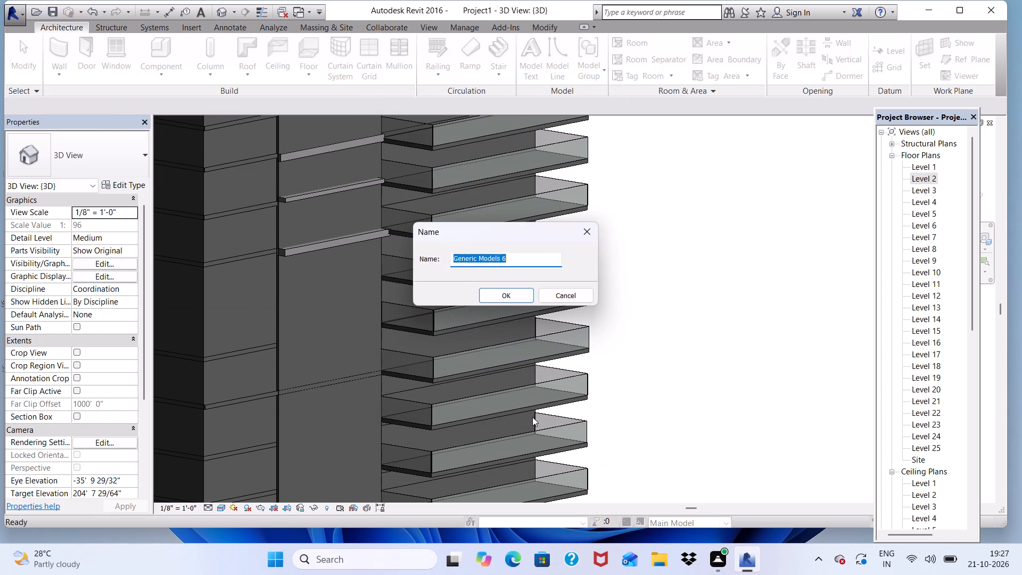
left_click(505, 292)
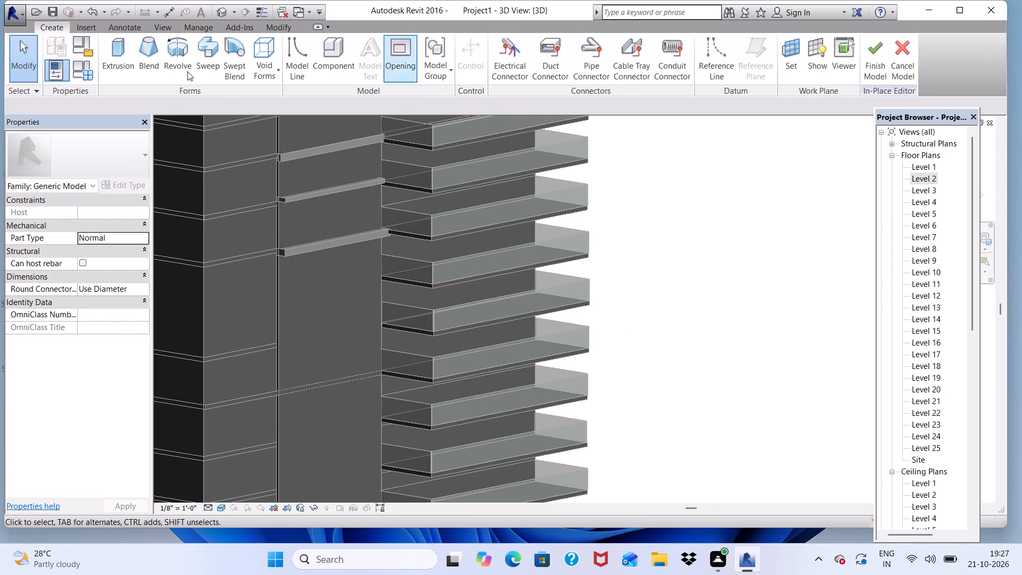
Start an extrusion and pick the Generic - 12" floor level with the lowest facade slab as its work plane.
left_click(117, 57)
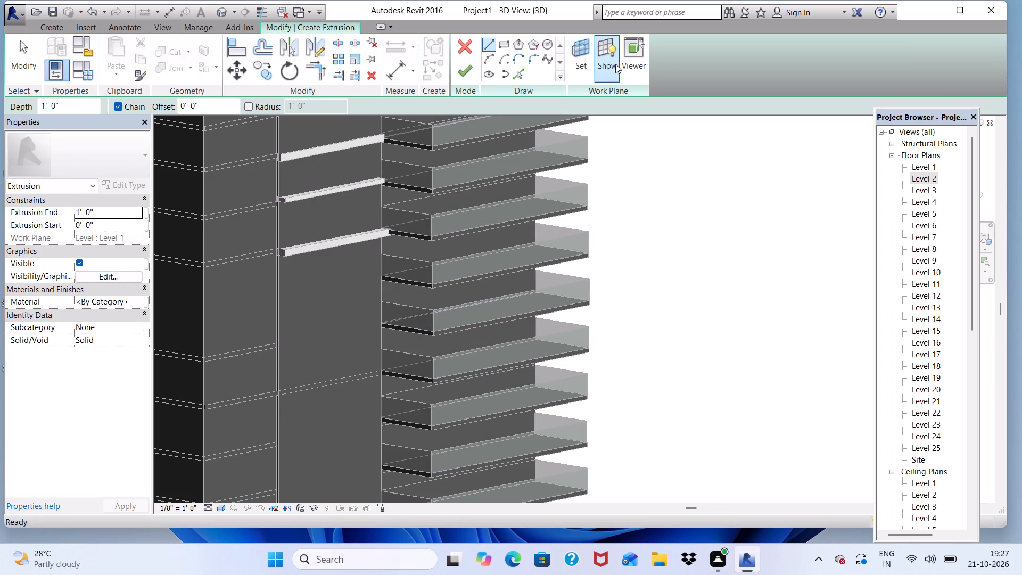
left_click(580, 51)
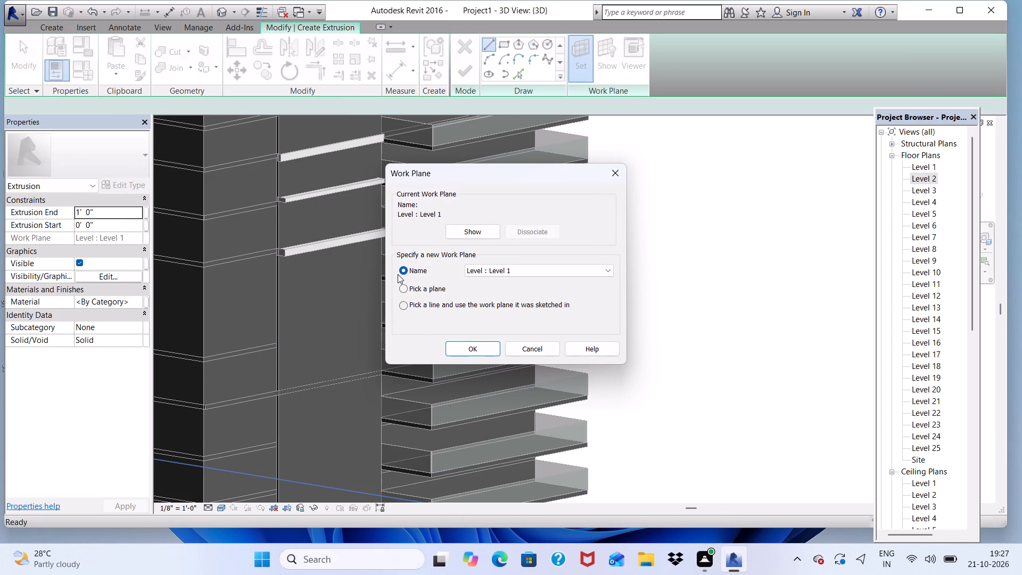
left_click(404, 287)
left_click(485, 350)
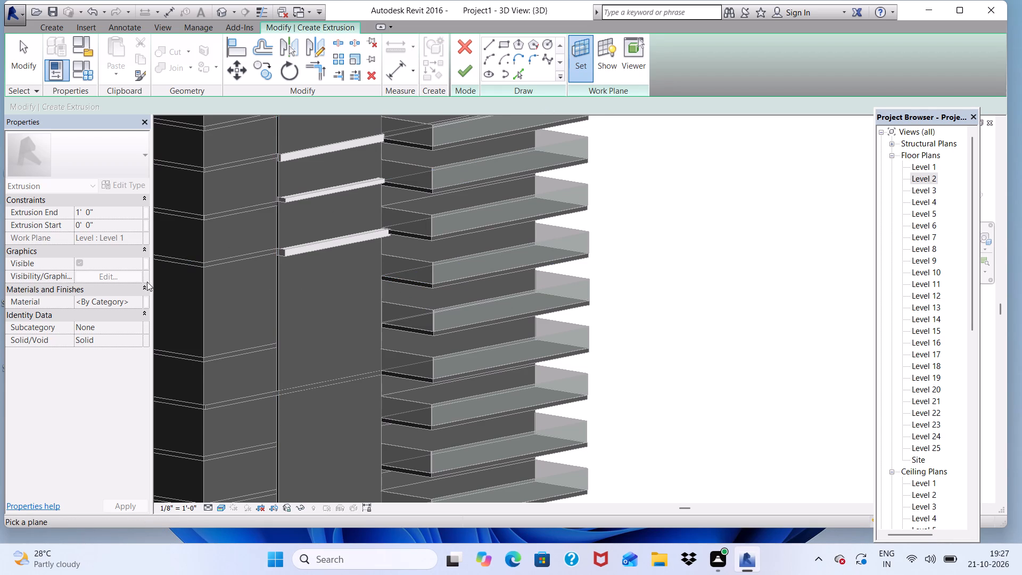
left_click(227, 261)
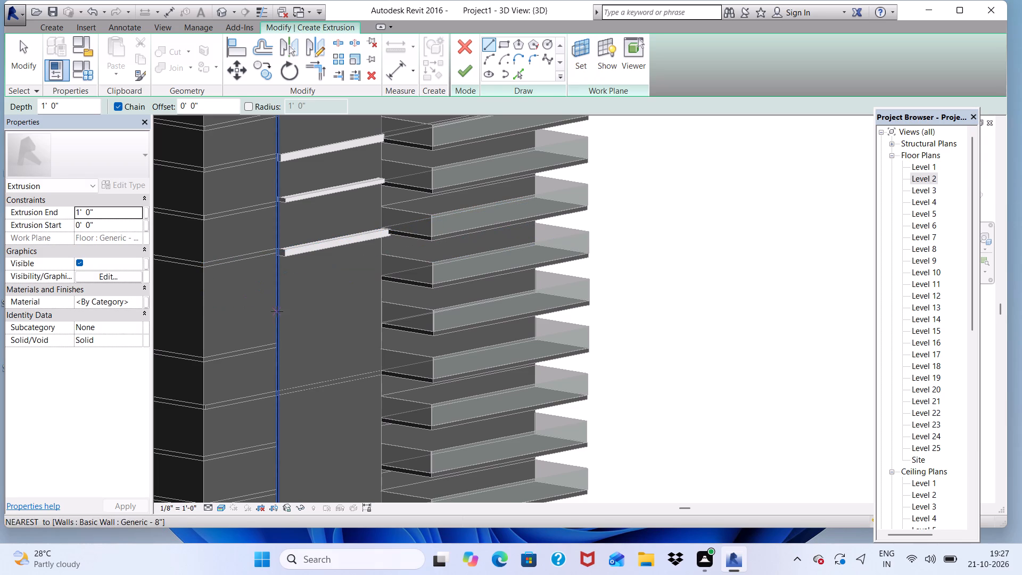
Sketch a thin rectangle about 35'-9" long across the facade wall at that floor and finish the 1'-0" deep extrusion.
left_click(506, 42)
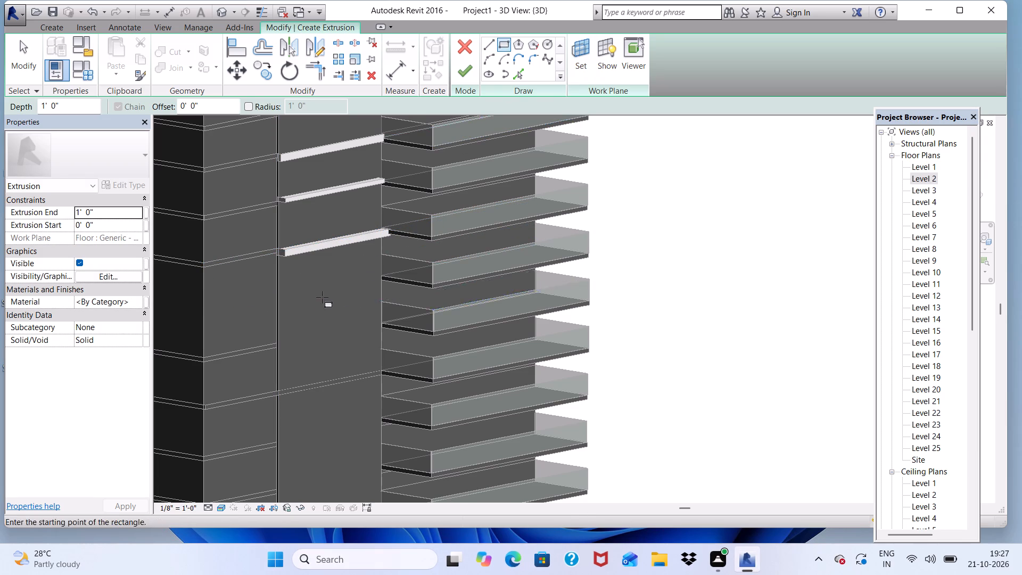
scroll(322, 297, "up", 3)
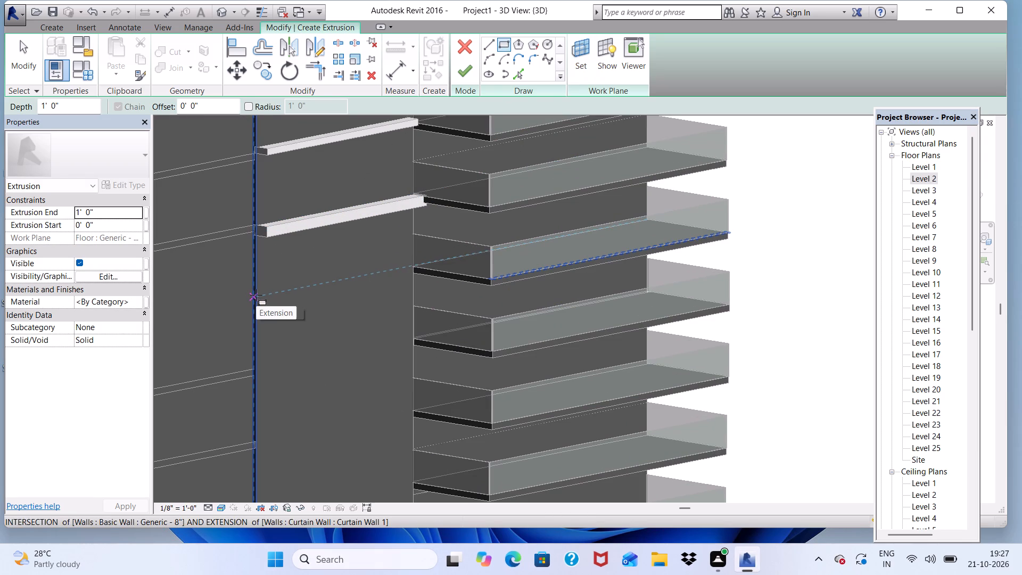
left_click(257, 295)
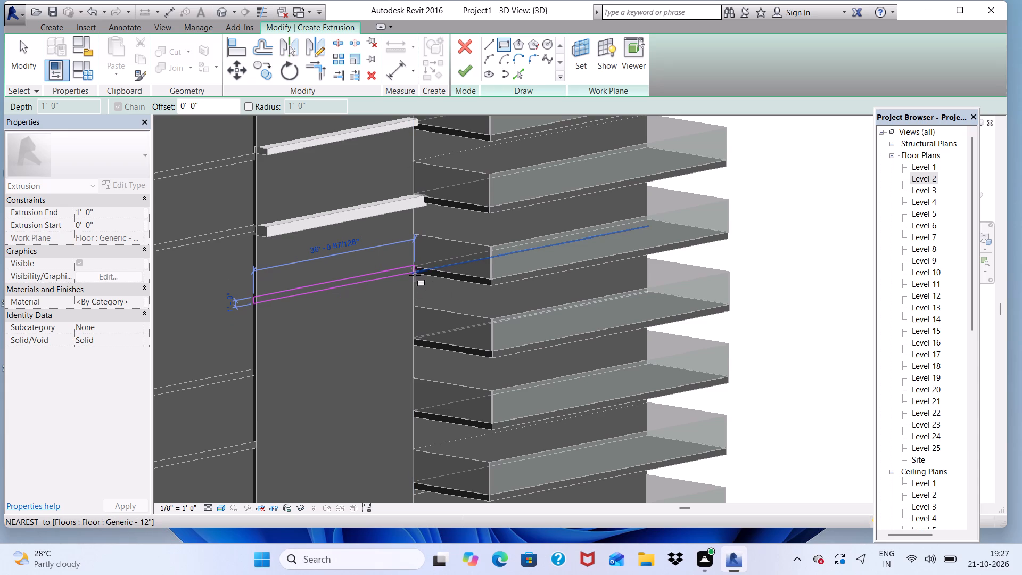
scroll(413, 281, "up", 3)
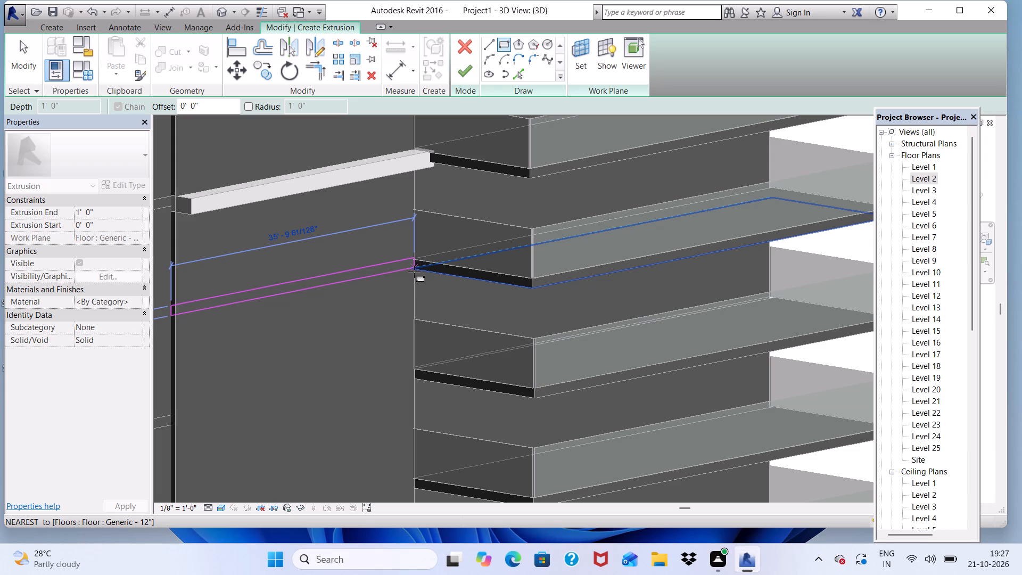
double_click(414, 272)
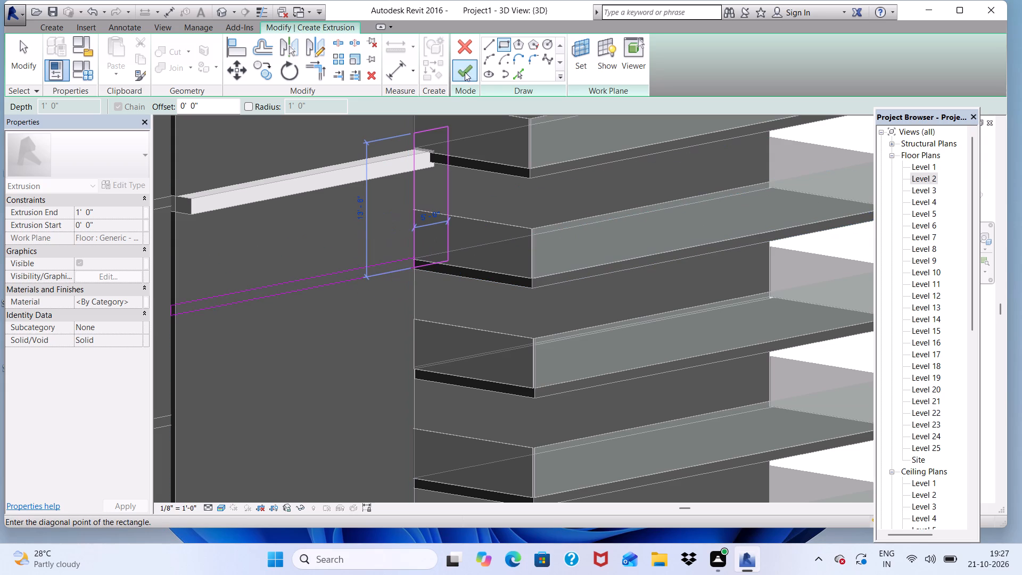
left_click(465, 67)
scroll(311, 276, "down", 2)
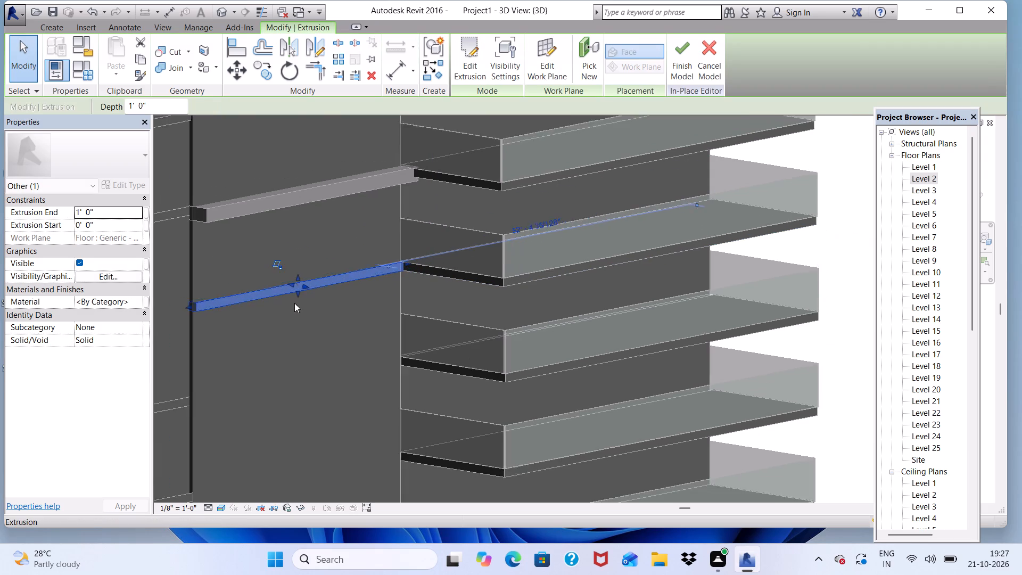
Try to nudge the new slab's end at the facade wall's far edge and finish the in-place model.
scroll(294, 303, "down", 1)
scroll(210, 313, "up", 7)
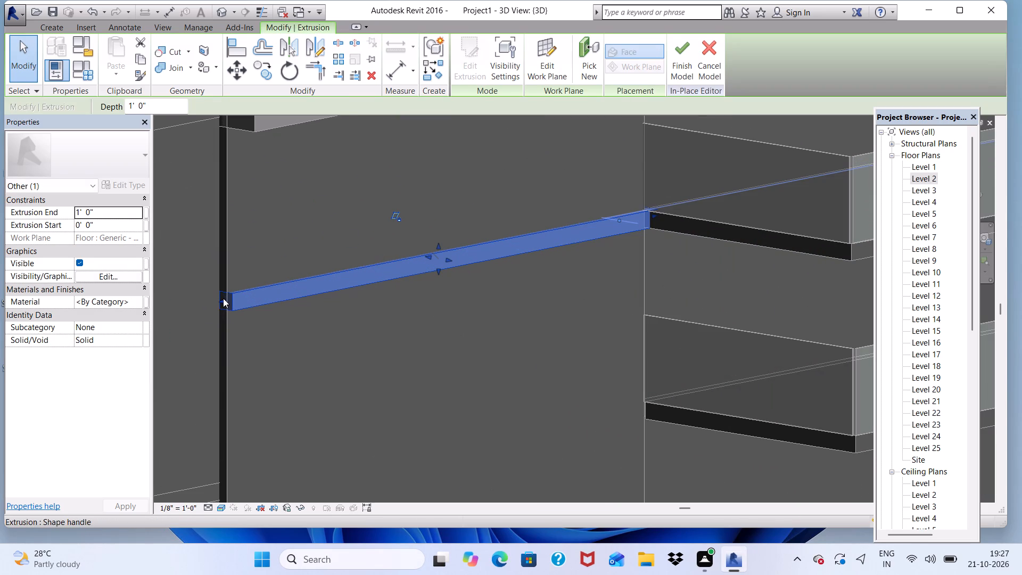
triple_click(221, 300)
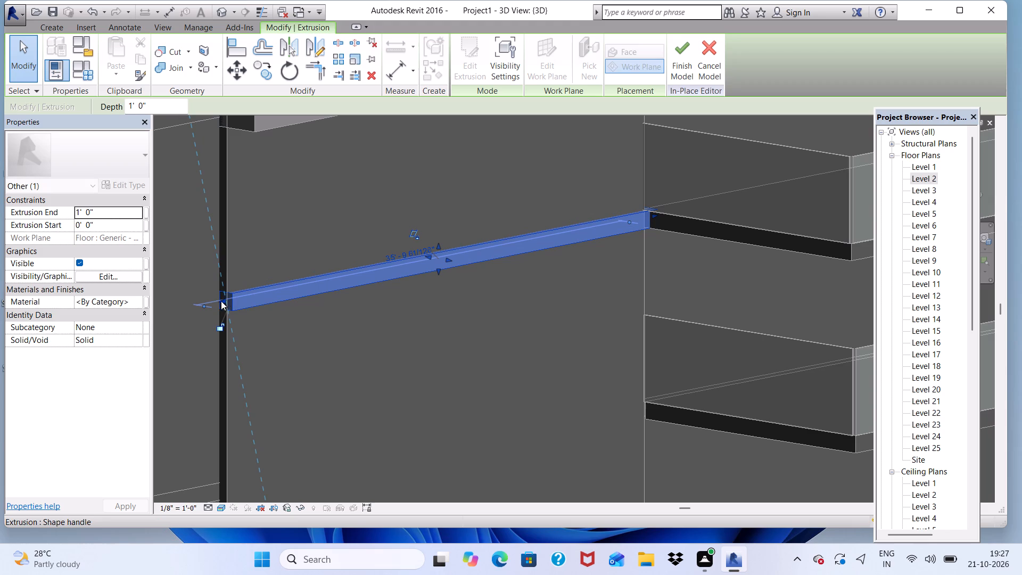
left_click_drag(221, 300, 228, 303)
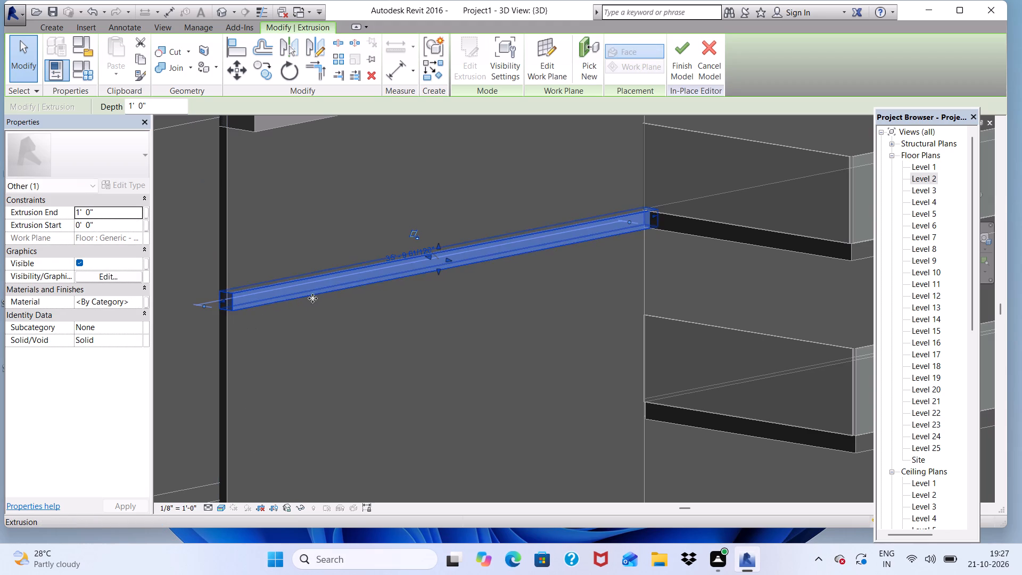
scroll(400, 274, "down", 2)
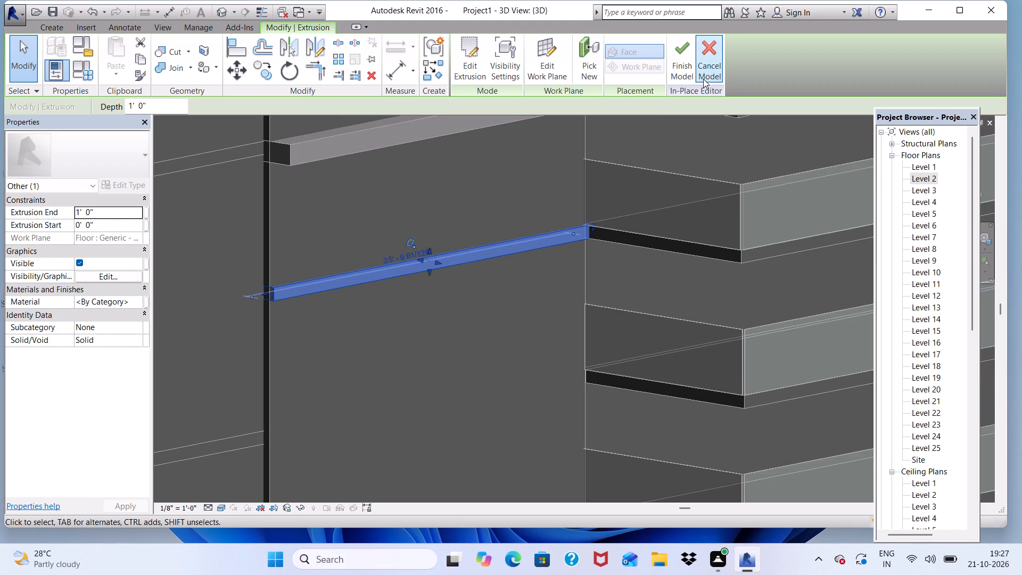
left_click(686, 50)
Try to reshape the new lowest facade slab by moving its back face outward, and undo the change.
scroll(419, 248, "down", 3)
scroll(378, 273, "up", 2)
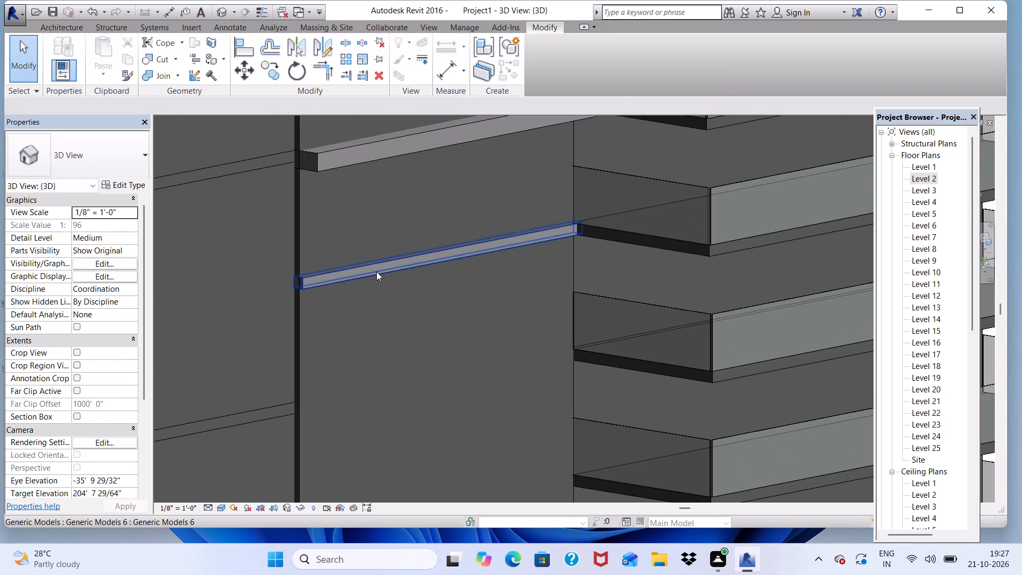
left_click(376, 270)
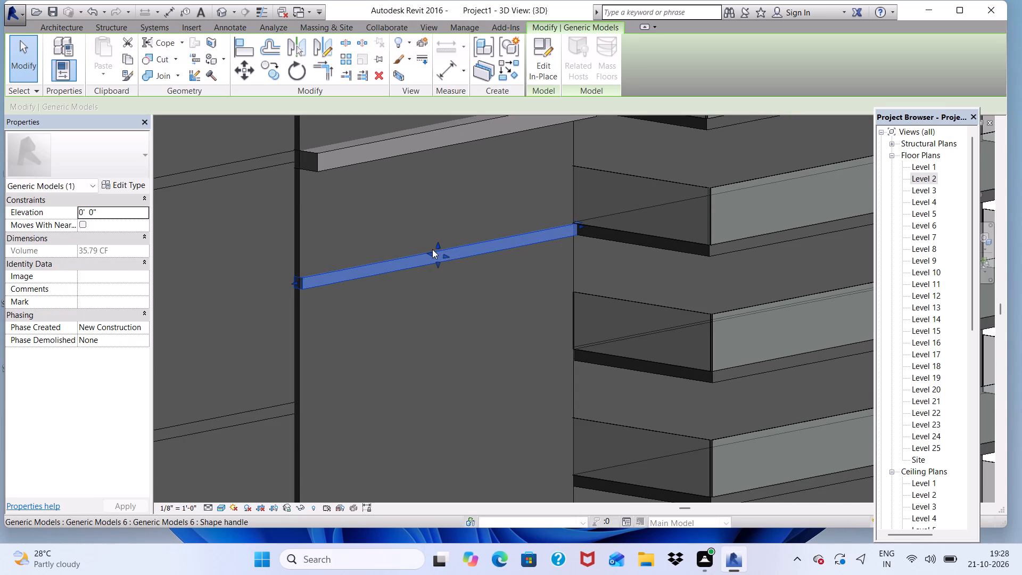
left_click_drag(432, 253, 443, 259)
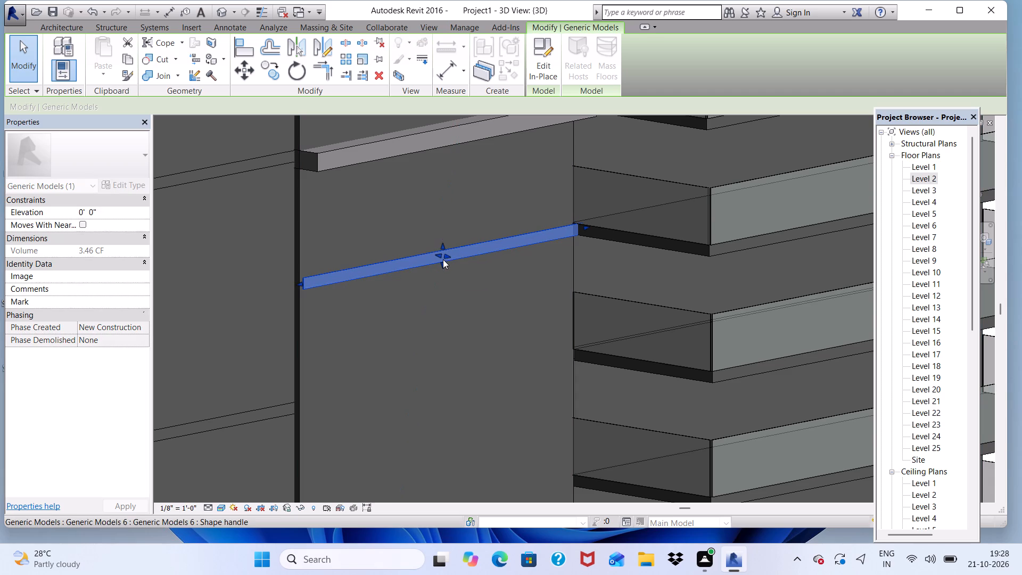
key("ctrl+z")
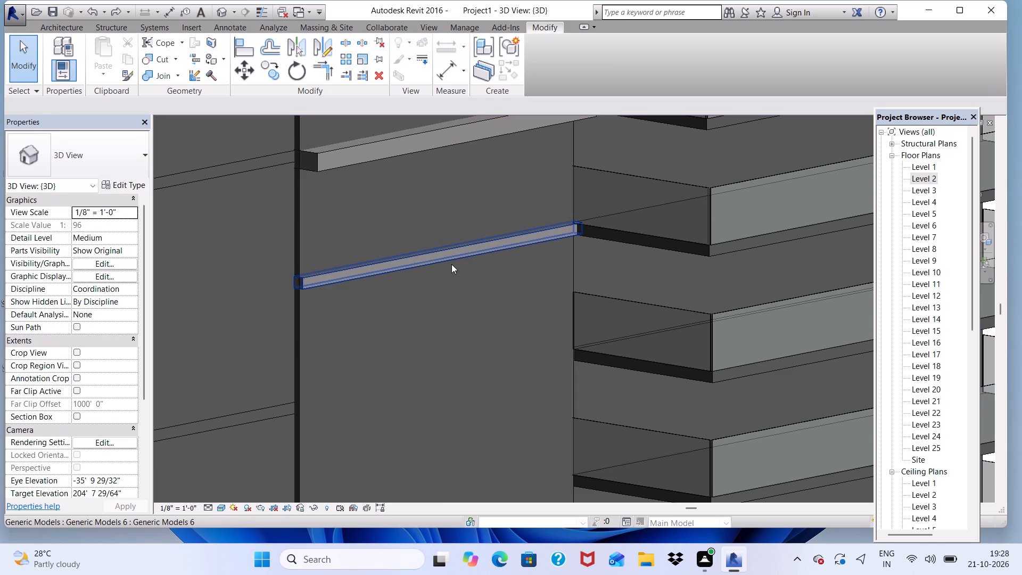
Pull the new lowest facade slab's front face outward so it projects further from the facade wall.
scroll(382, 264, "up", 1)
left_click(433, 261)
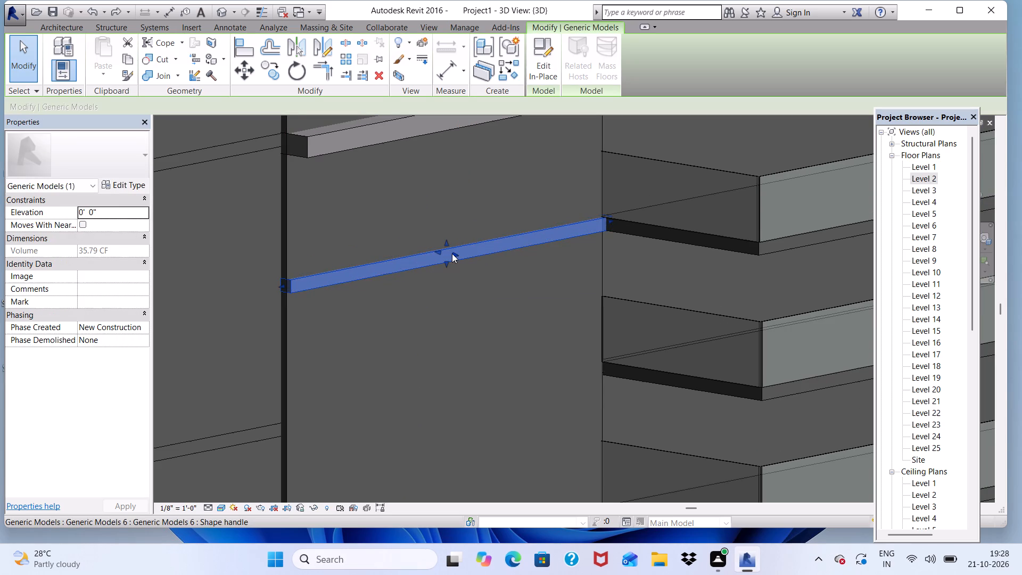
left_click_drag(452, 253, 459, 258)
scroll(380, 254, "down", 7)
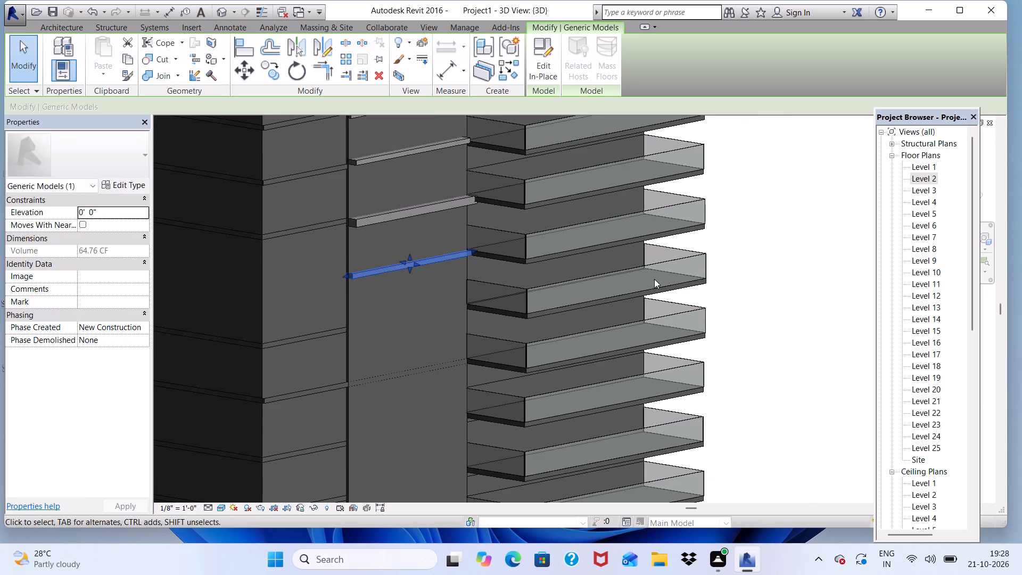
left_click(754, 264)
Pull the front face of the facade slab directly above the new one back toward the facade wall.
scroll(336, 278, "up", 6)
key("space")
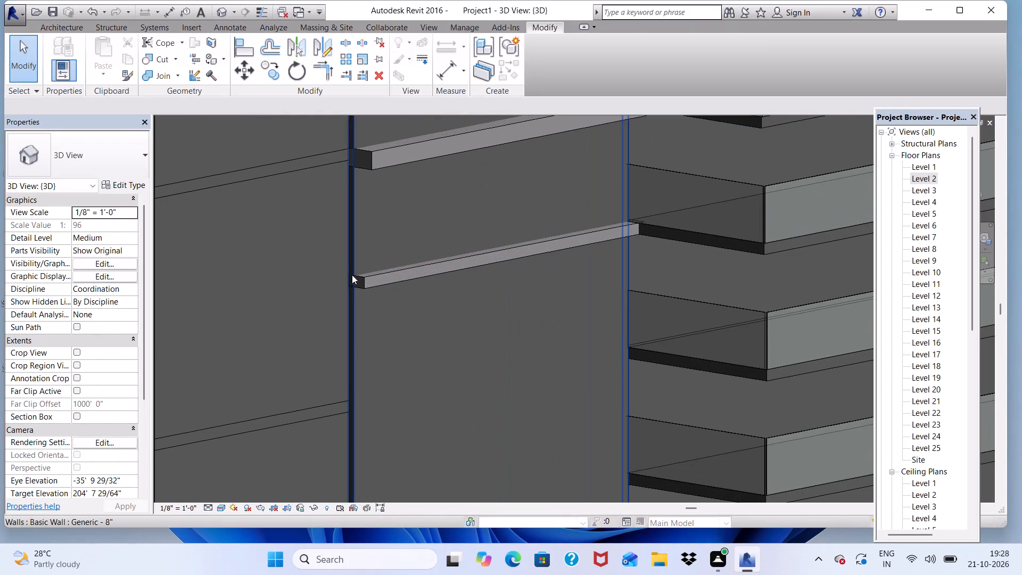
middle_click_drag(367, 289, 433, 291, "shift")
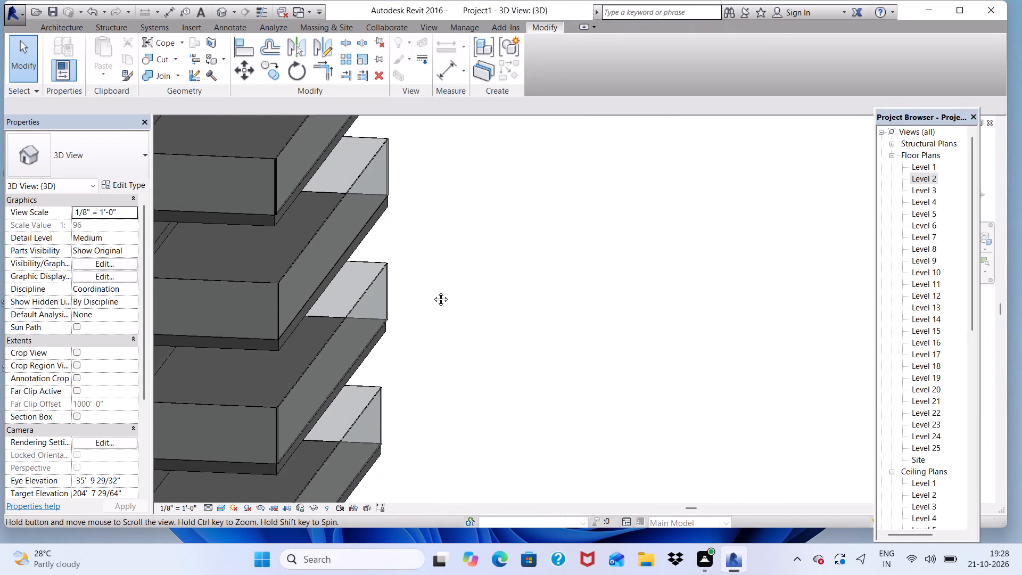
middle_click_drag(433, 291, 374, 240, "shift")
scroll(374, 241, "up", 1)
scroll(402, 254, "down", 8)
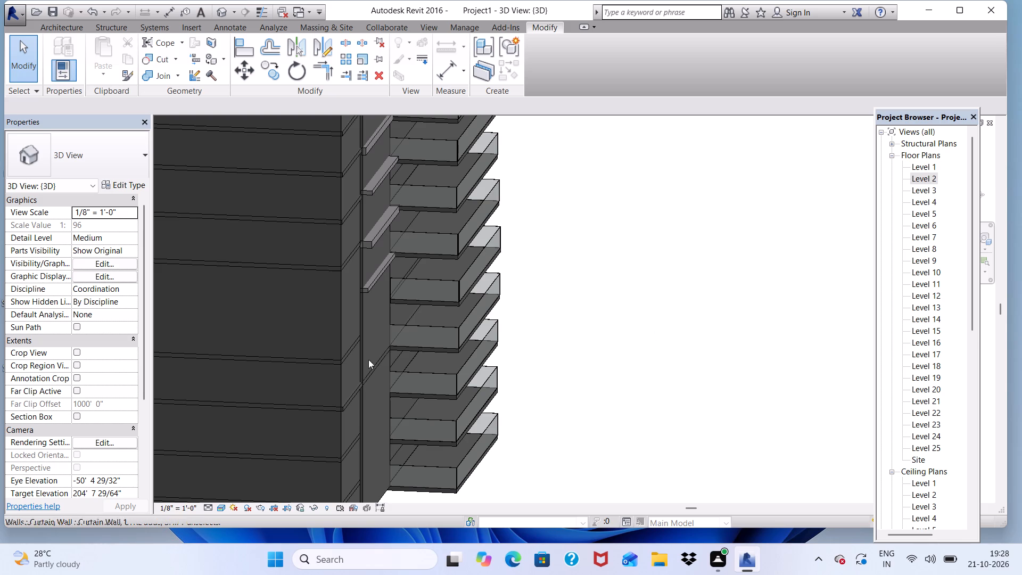
scroll(374, 206, "up", 4)
left_click(366, 272)
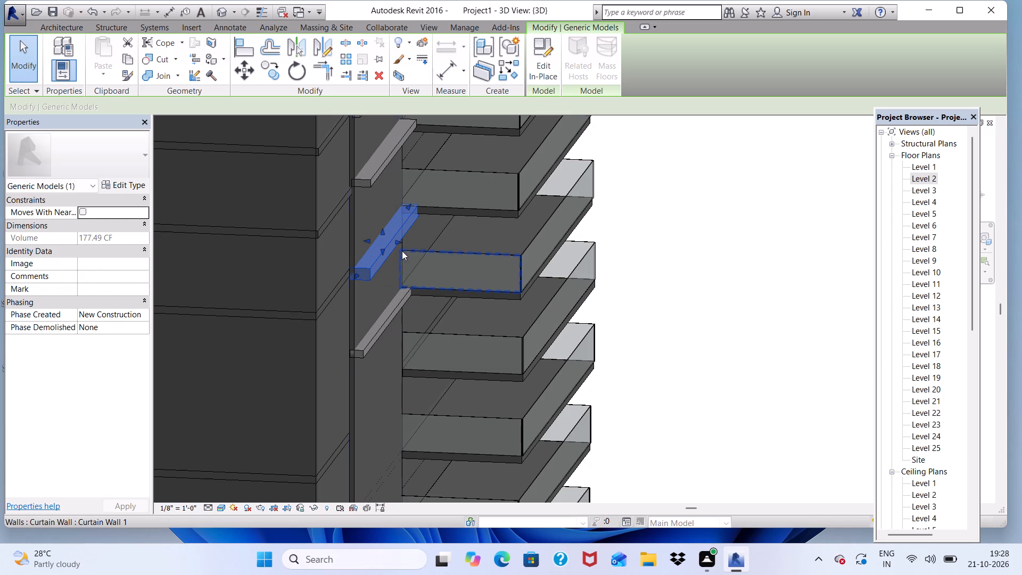
scroll(399, 244, "up", 5)
left_click_drag(392, 241, 383, 241)
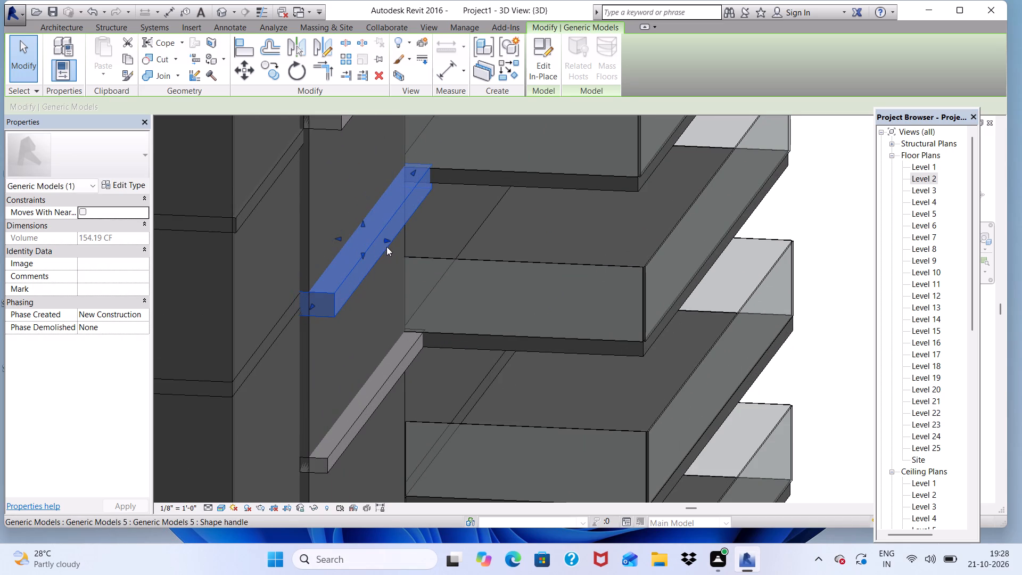
left_click_drag(387, 242, 382, 240)
left_click(780, 193)
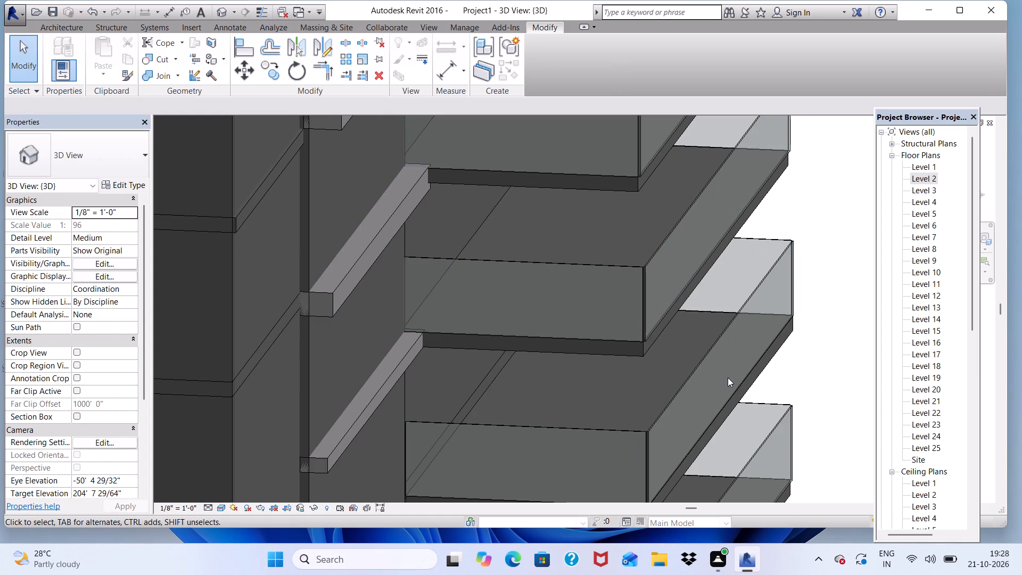
Examine how the facade slabs line up with the floor levels, the facade wall's edges and the curtain-walled slabs.
scroll(423, 296, "down", 5)
scroll(372, 266, "down", 10)
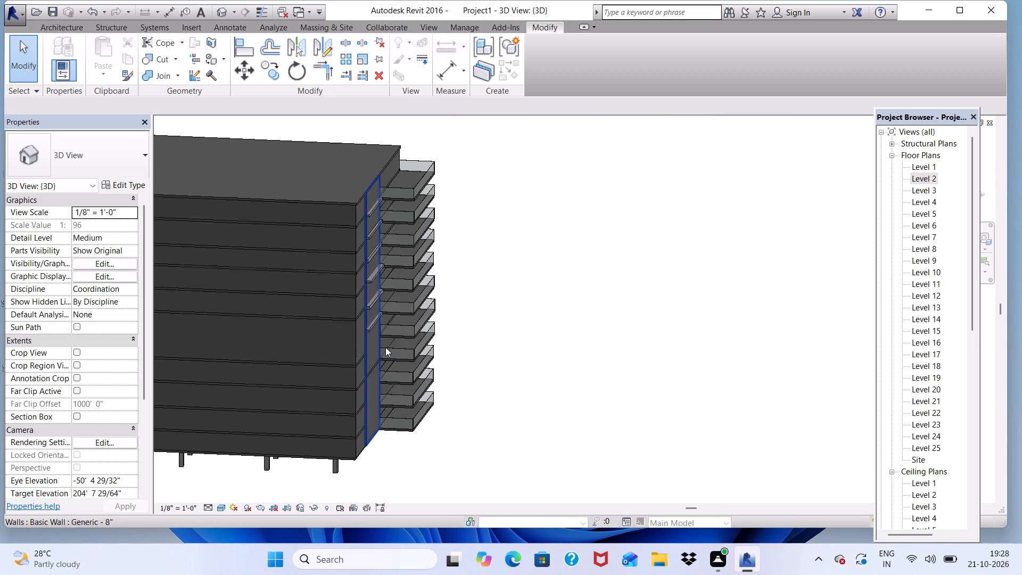
scroll(402, 389, "up", 4)
middle_click_drag(389, 389, 300, 361, "shift")
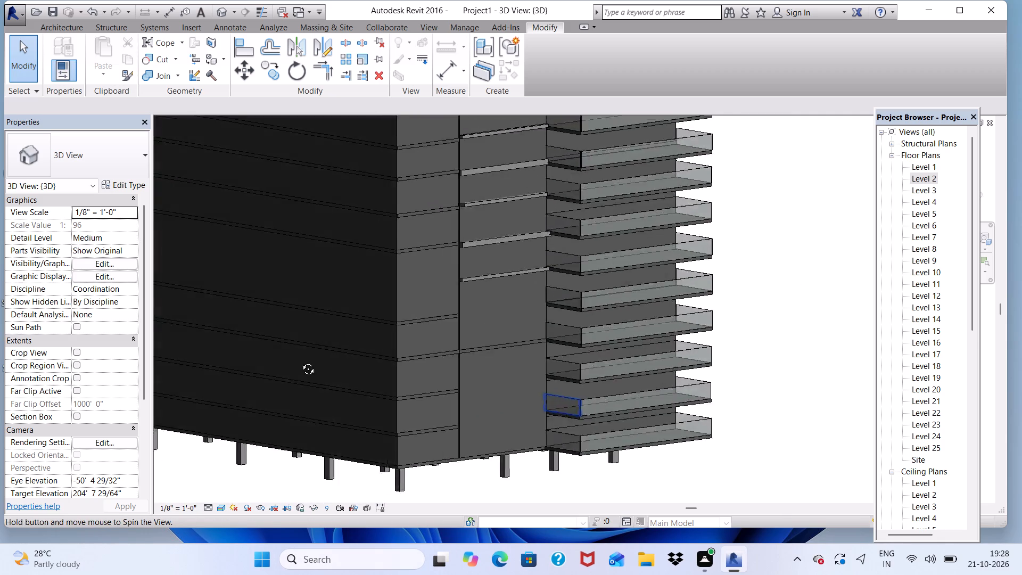
middle_click_drag(300, 361, 245, 325, "shift")
scroll(628, 351, "up", 4)
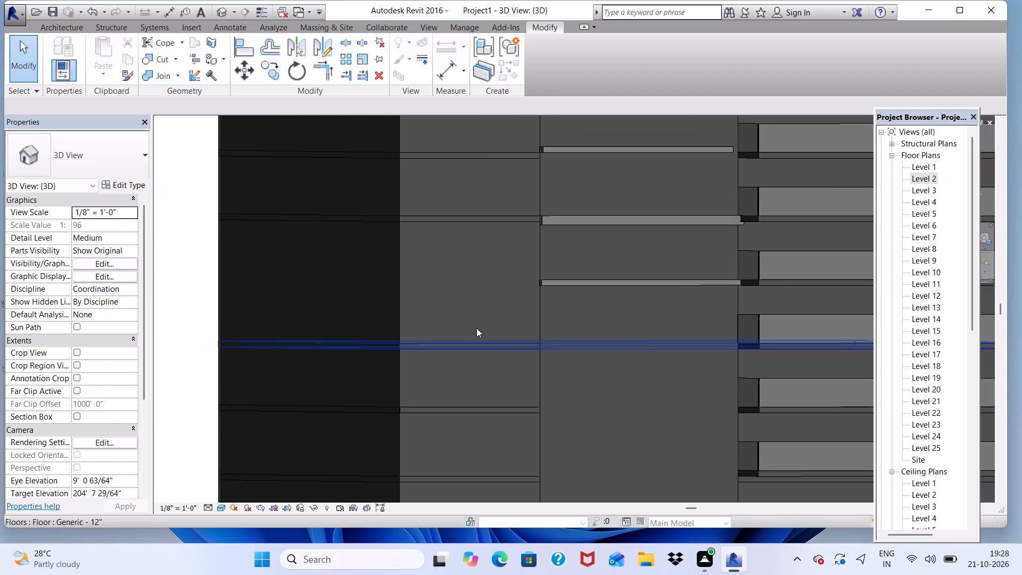
left_click(65, 31)
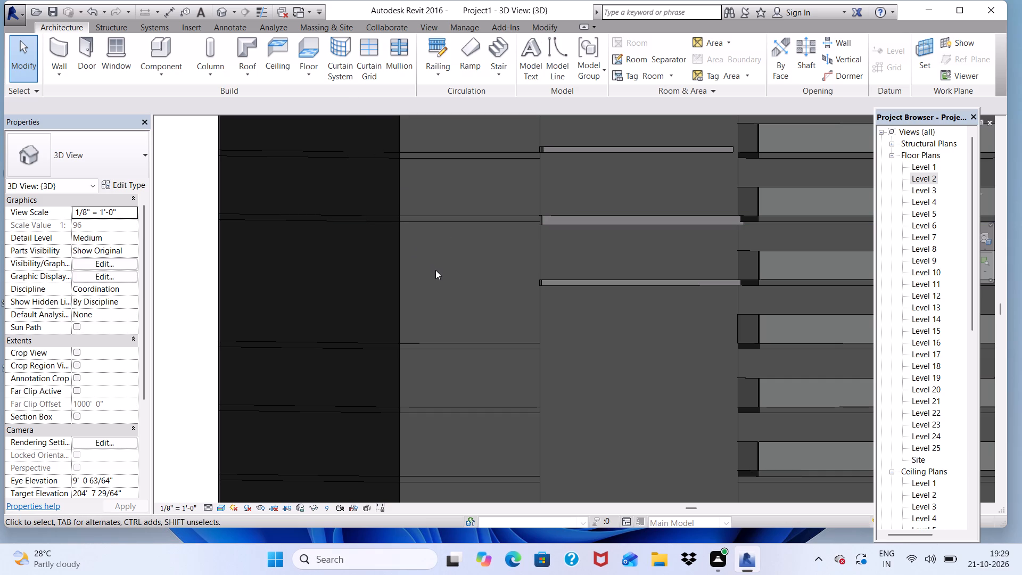
scroll(547, 282, "up", 4)
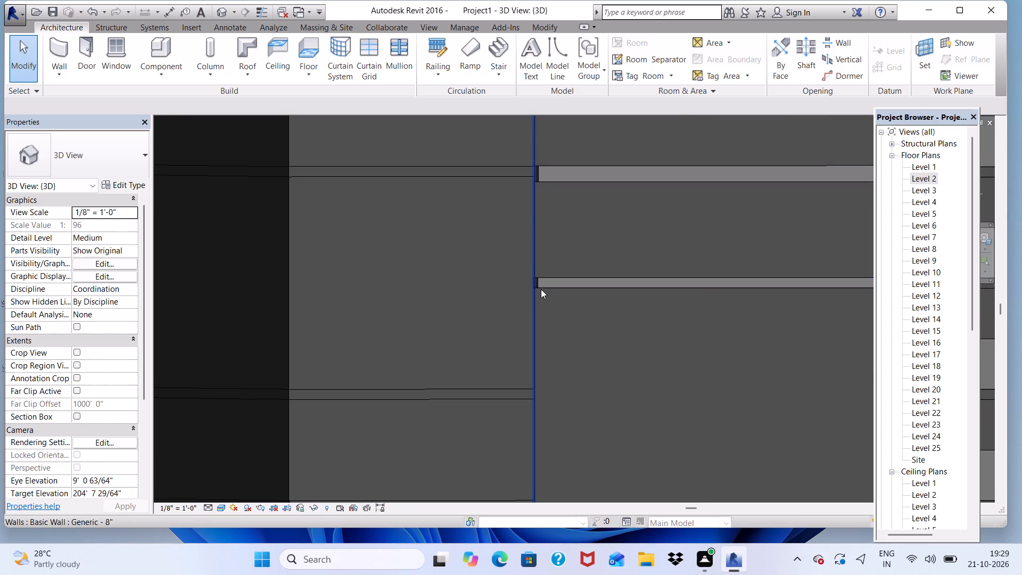
scroll(549, 287, "up", 4)
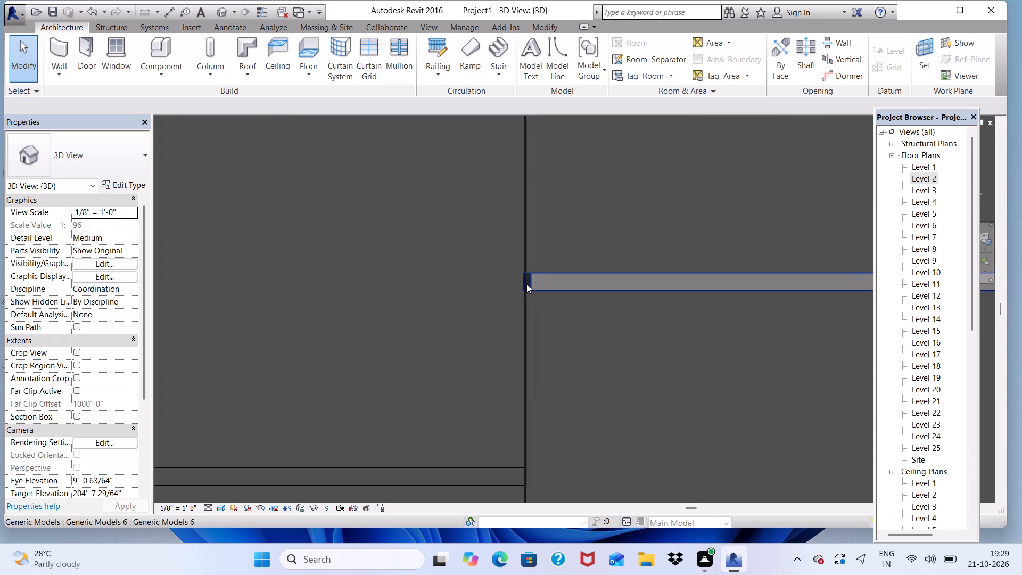
left_click(527, 284)
scroll(253, 316, "down", 3)
scroll(311, 327, "down", 5)
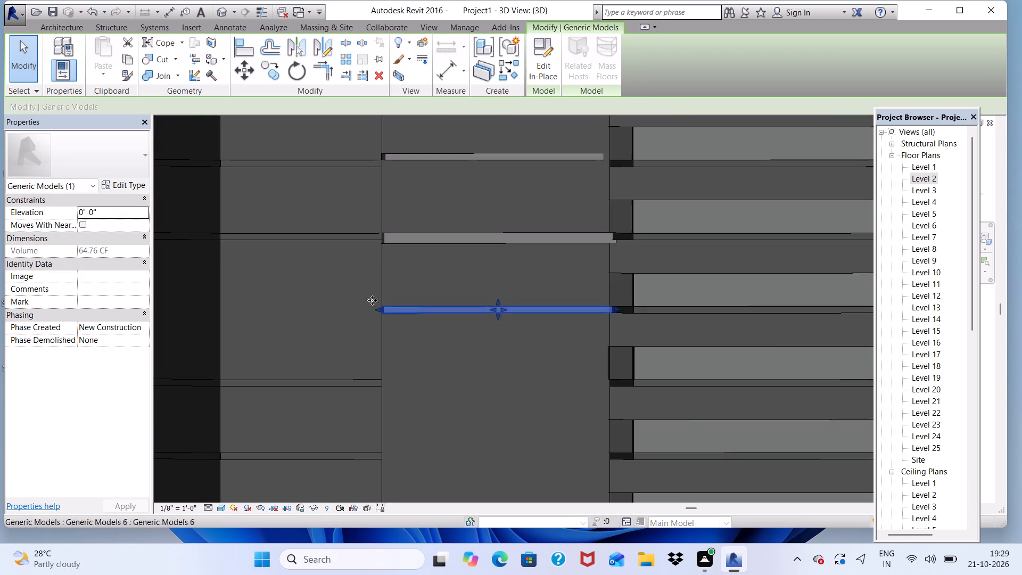
scroll(372, 300, "down", 3)
left_click(747, 287)
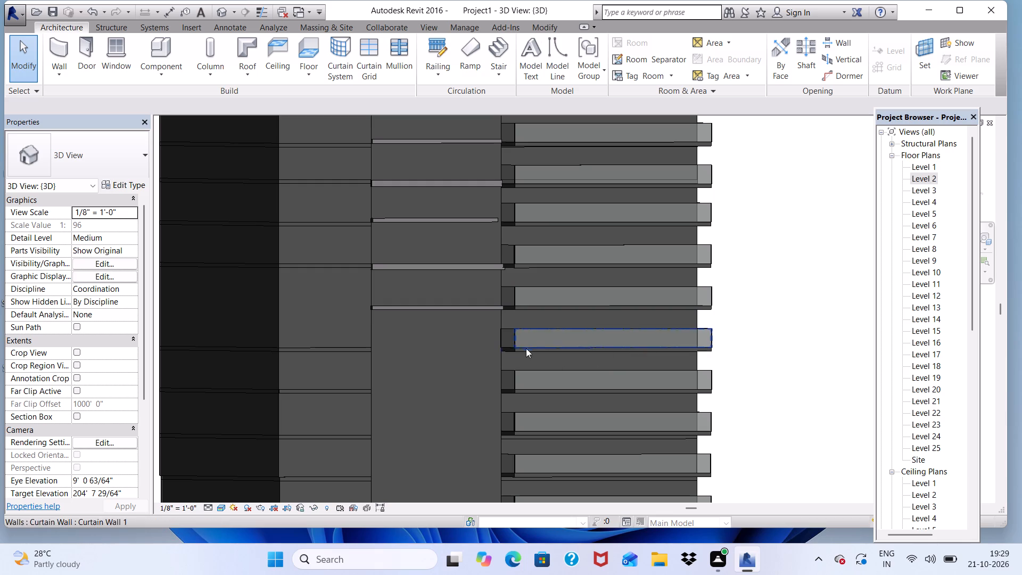
scroll(423, 307, "up", 4)
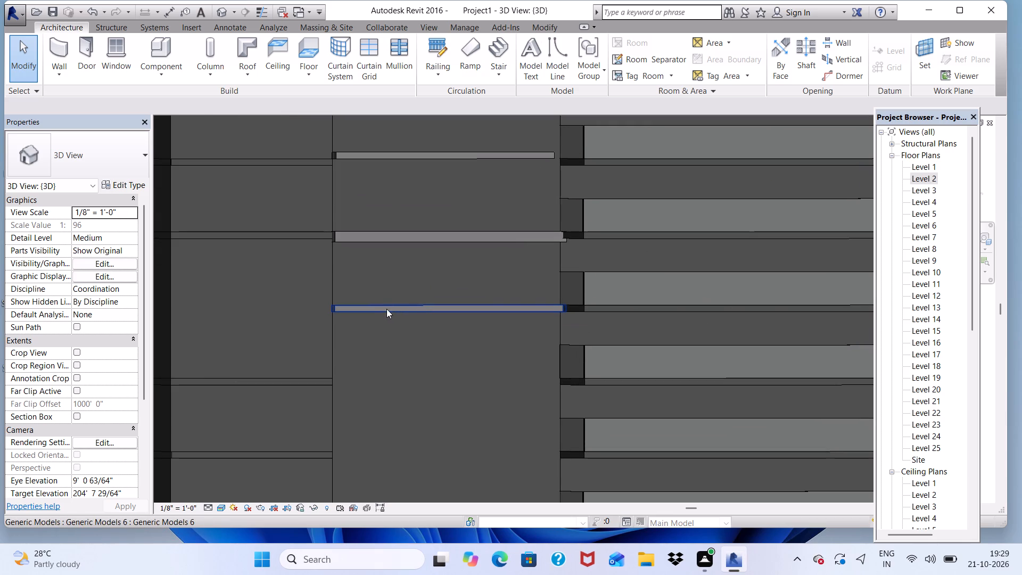
scroll(267, 287, "up", 4)
scroll(399, 337, "up", 6)
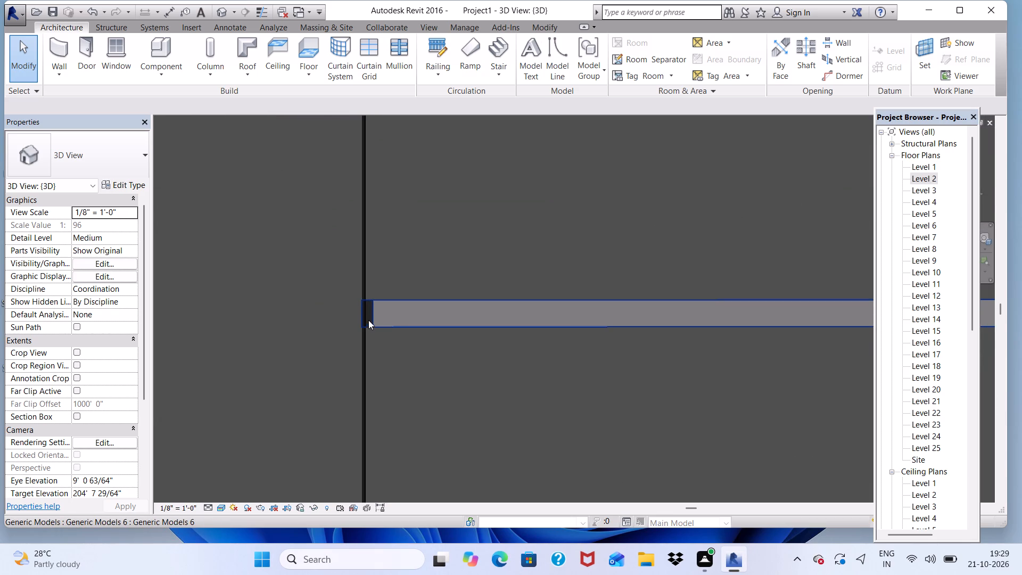
scroll(370, 314, "down", 9)
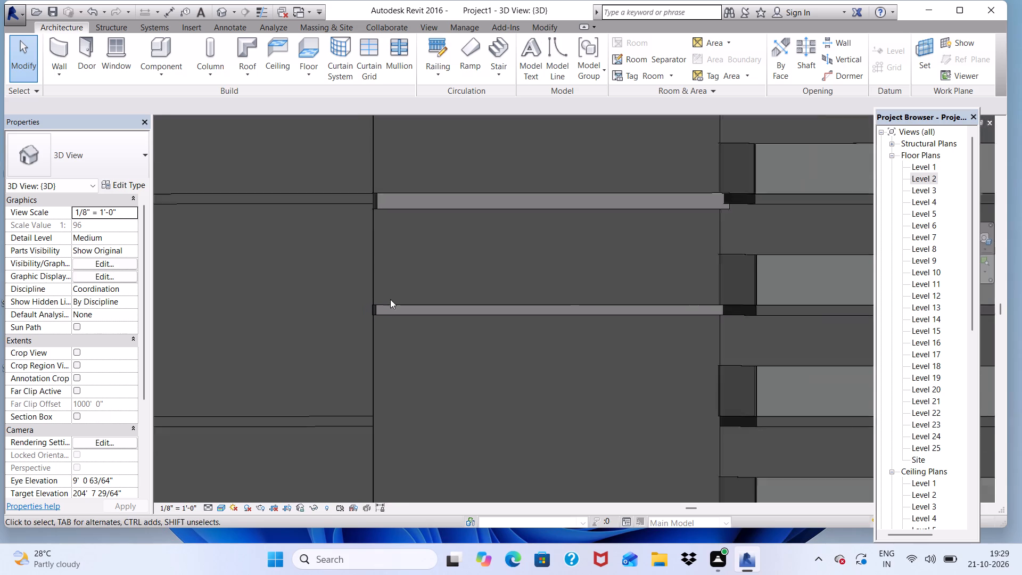
scroll(388, 284, "down", 5)
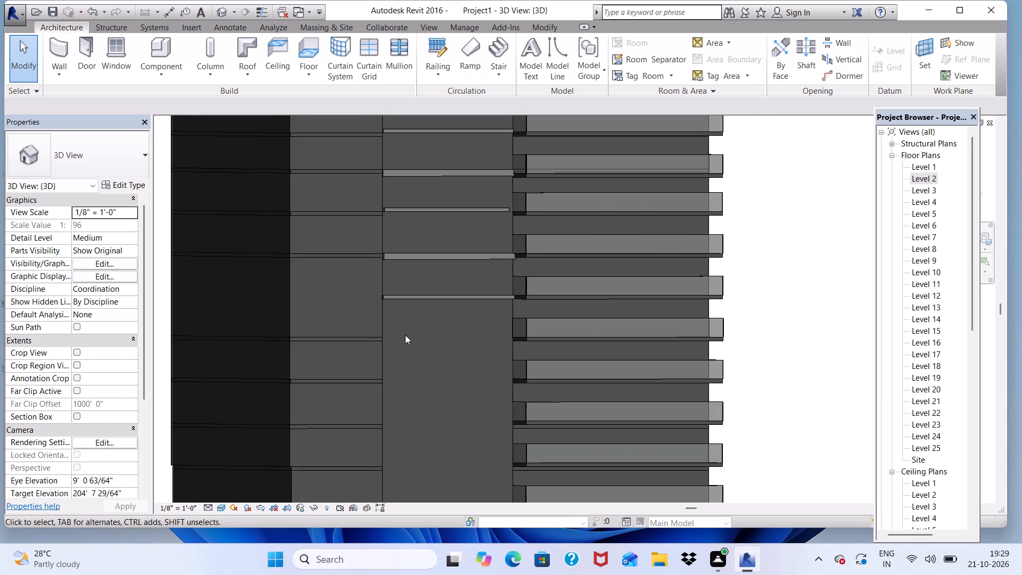
middle_click_drag(393, 321, 471, 374, "shift")
scroll(203, 260, "up", 3)
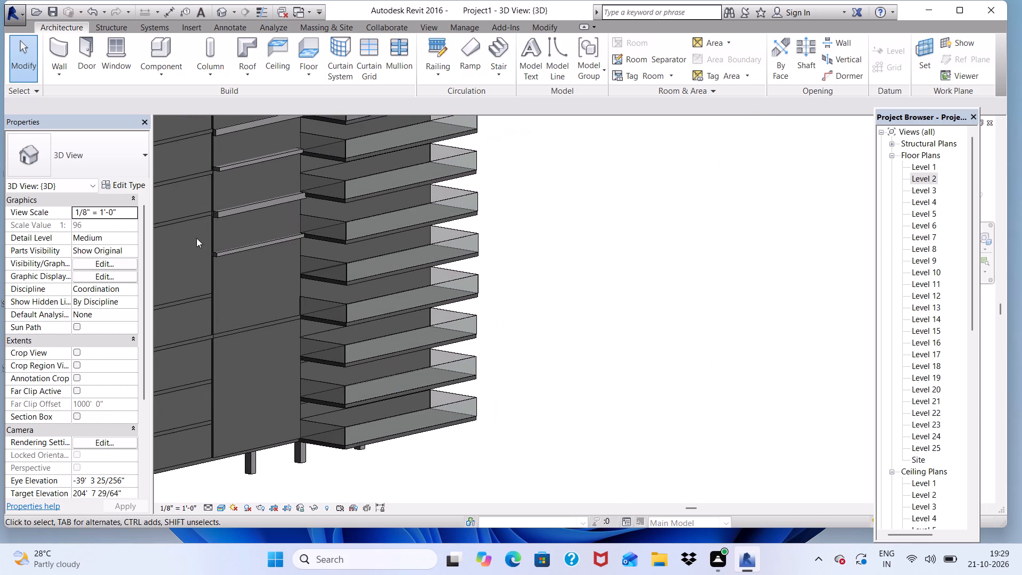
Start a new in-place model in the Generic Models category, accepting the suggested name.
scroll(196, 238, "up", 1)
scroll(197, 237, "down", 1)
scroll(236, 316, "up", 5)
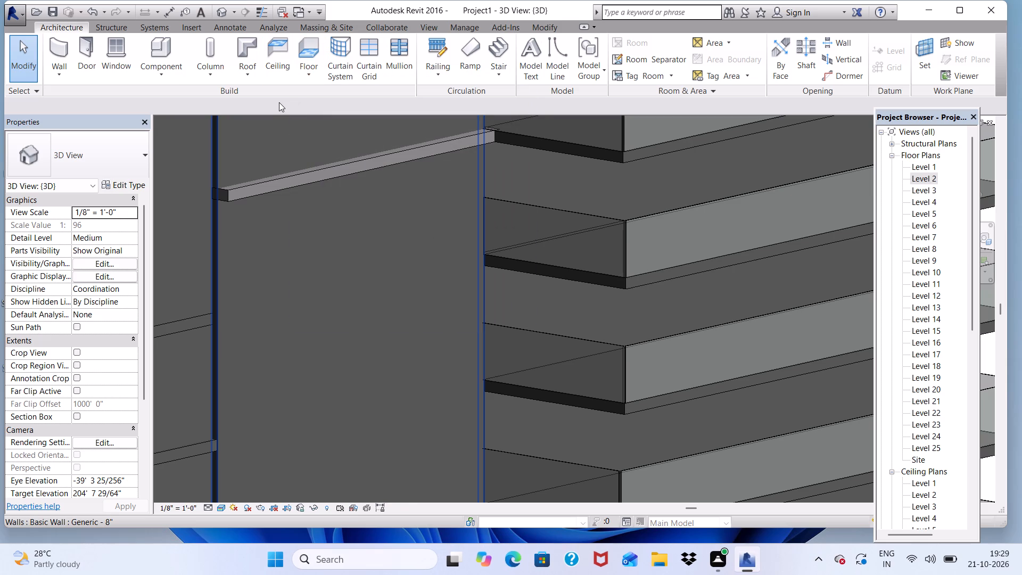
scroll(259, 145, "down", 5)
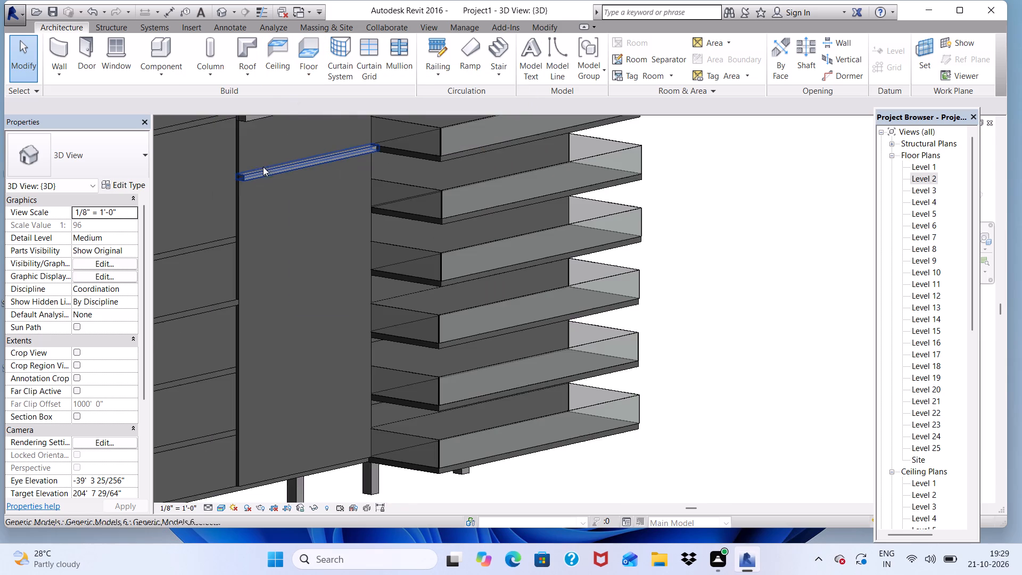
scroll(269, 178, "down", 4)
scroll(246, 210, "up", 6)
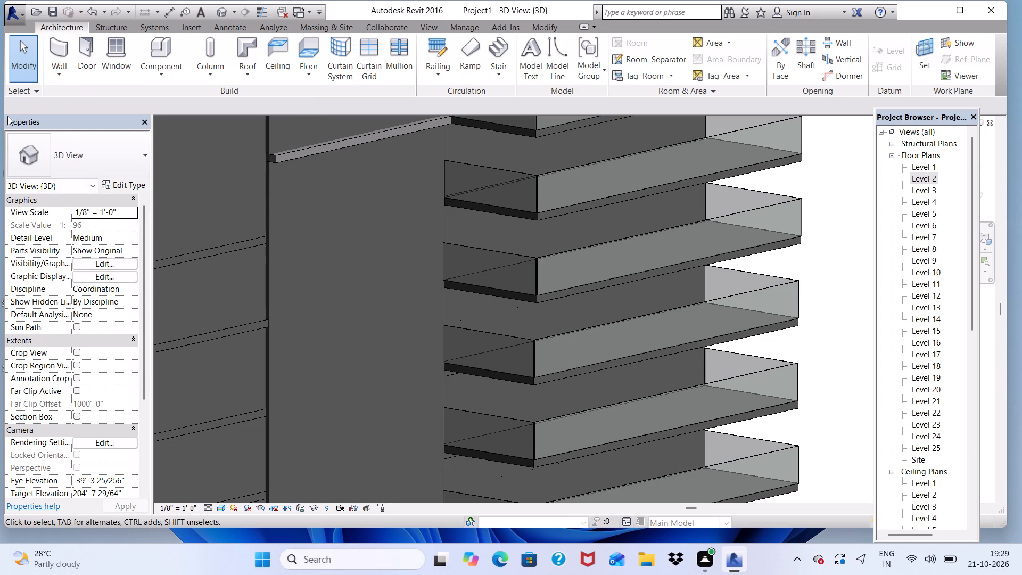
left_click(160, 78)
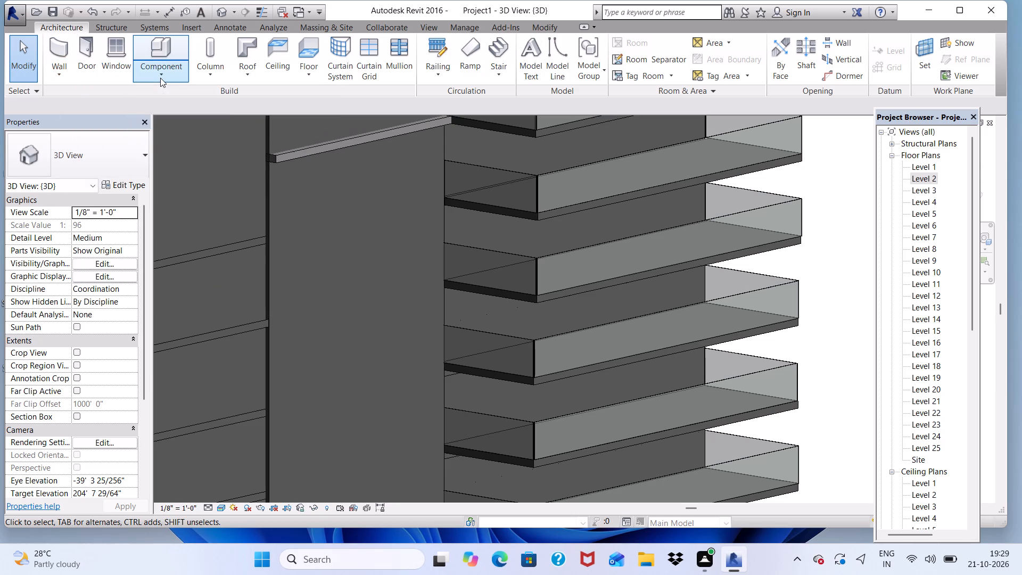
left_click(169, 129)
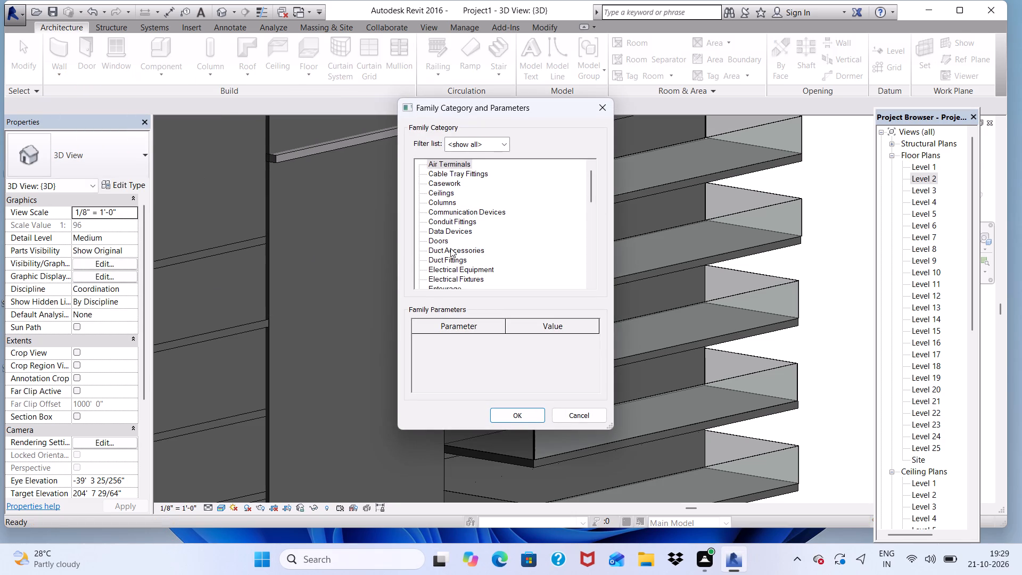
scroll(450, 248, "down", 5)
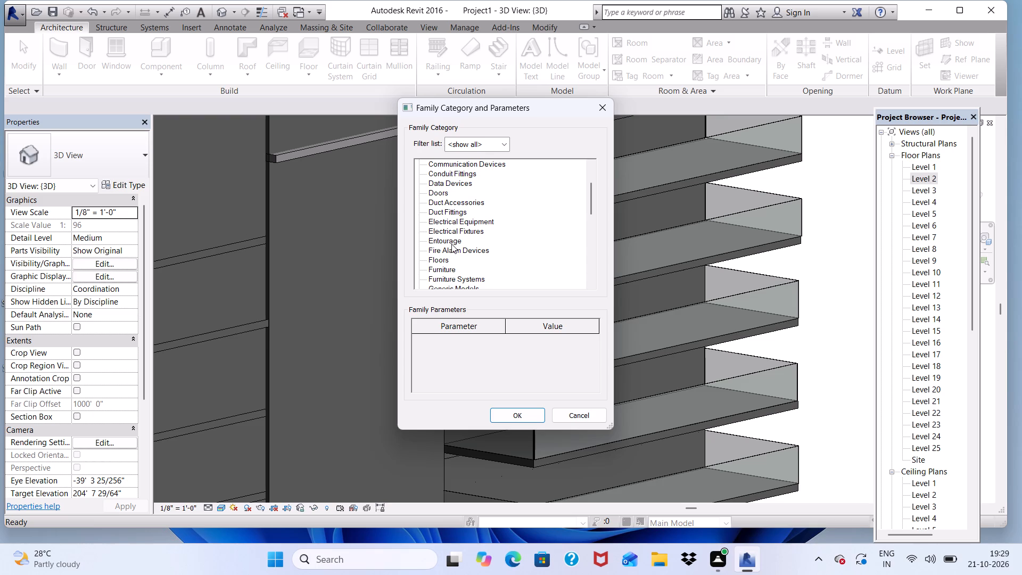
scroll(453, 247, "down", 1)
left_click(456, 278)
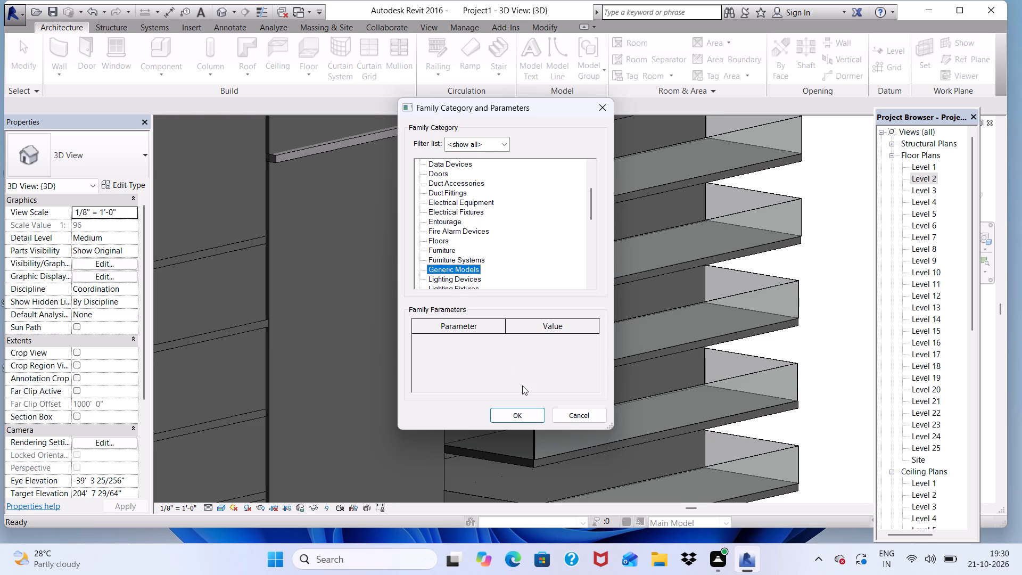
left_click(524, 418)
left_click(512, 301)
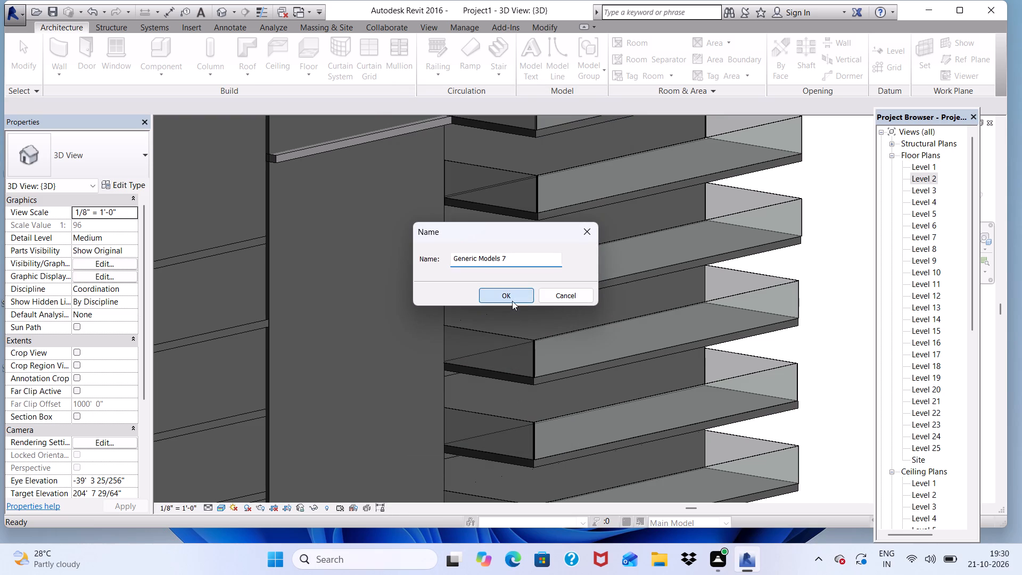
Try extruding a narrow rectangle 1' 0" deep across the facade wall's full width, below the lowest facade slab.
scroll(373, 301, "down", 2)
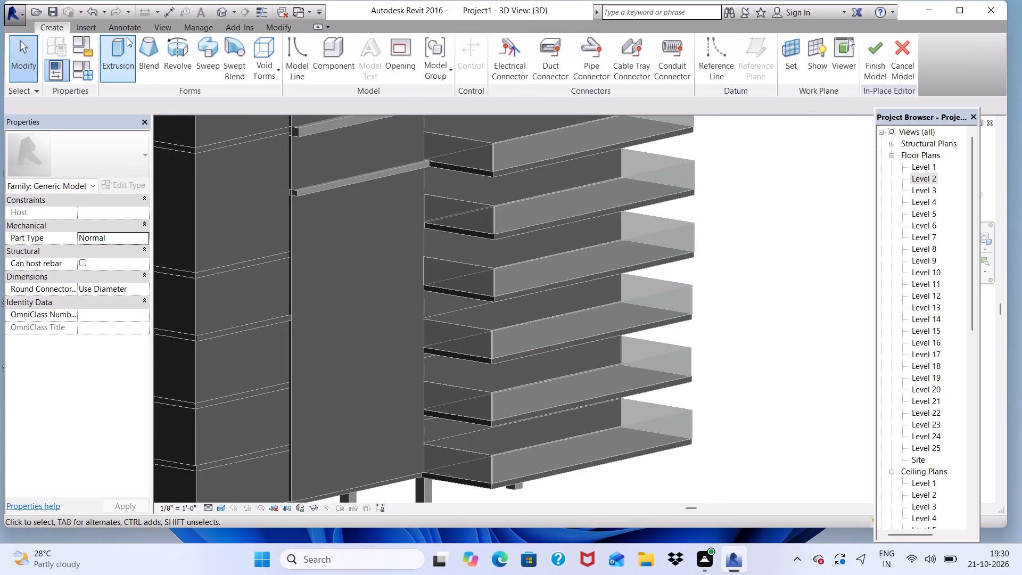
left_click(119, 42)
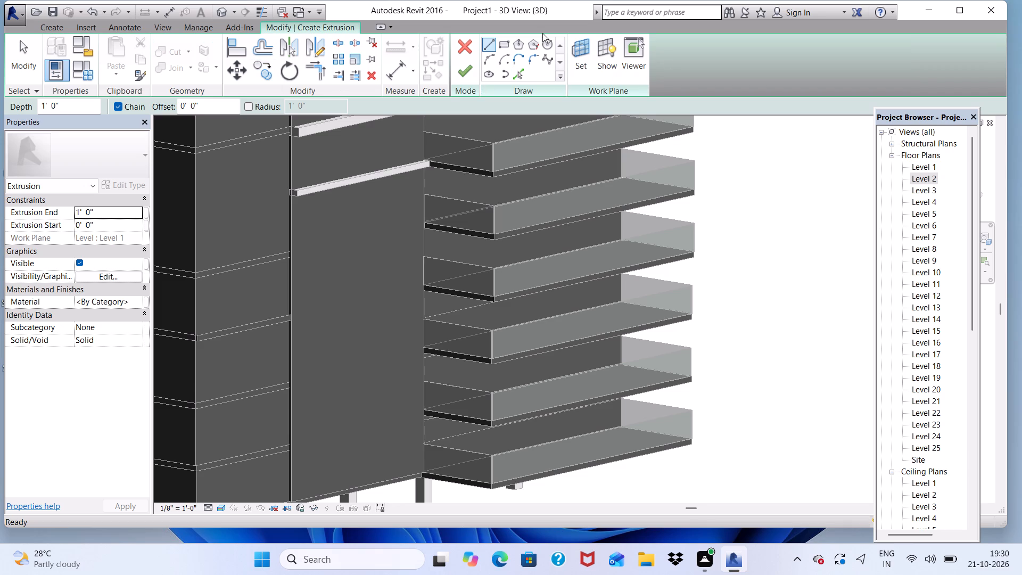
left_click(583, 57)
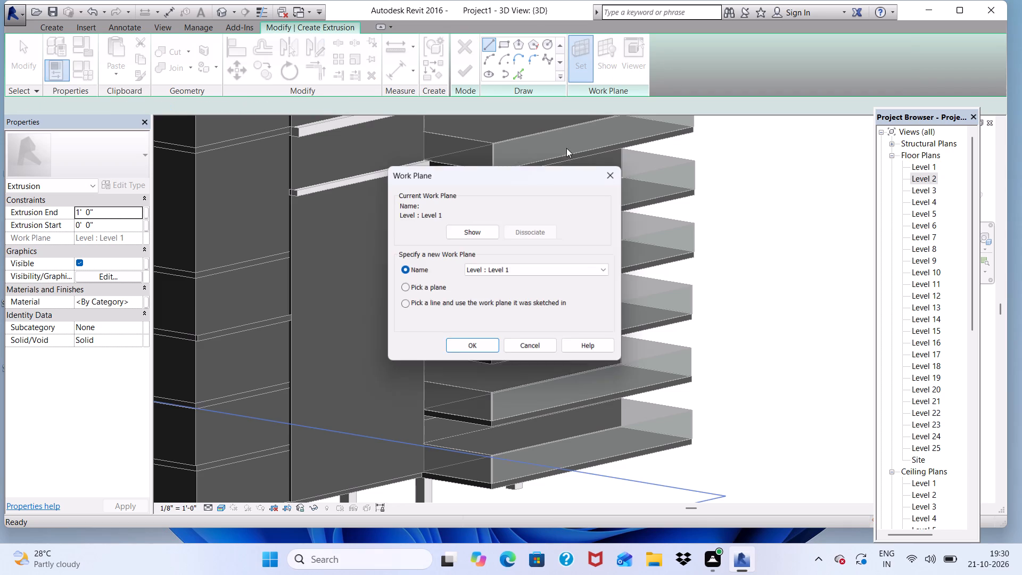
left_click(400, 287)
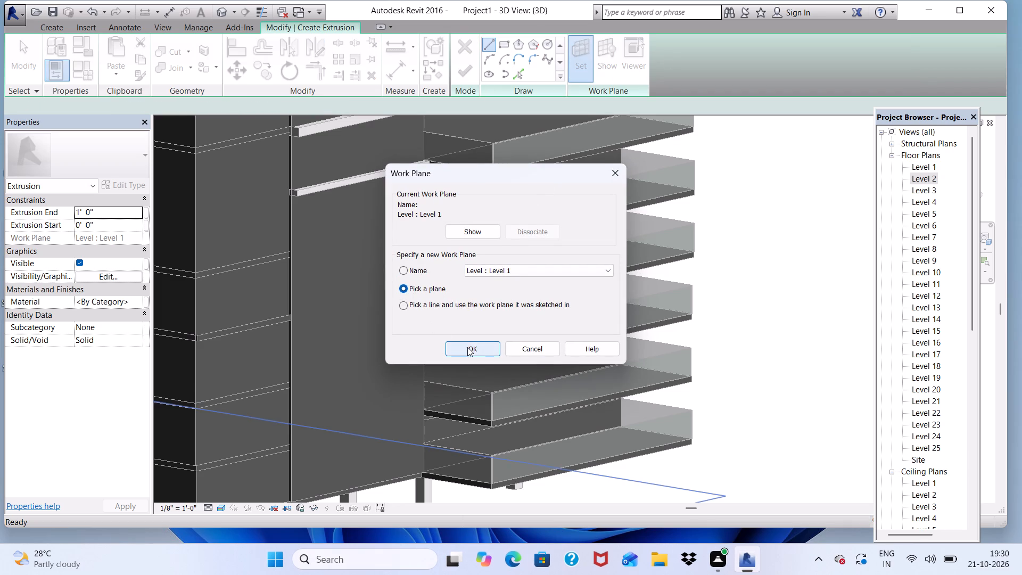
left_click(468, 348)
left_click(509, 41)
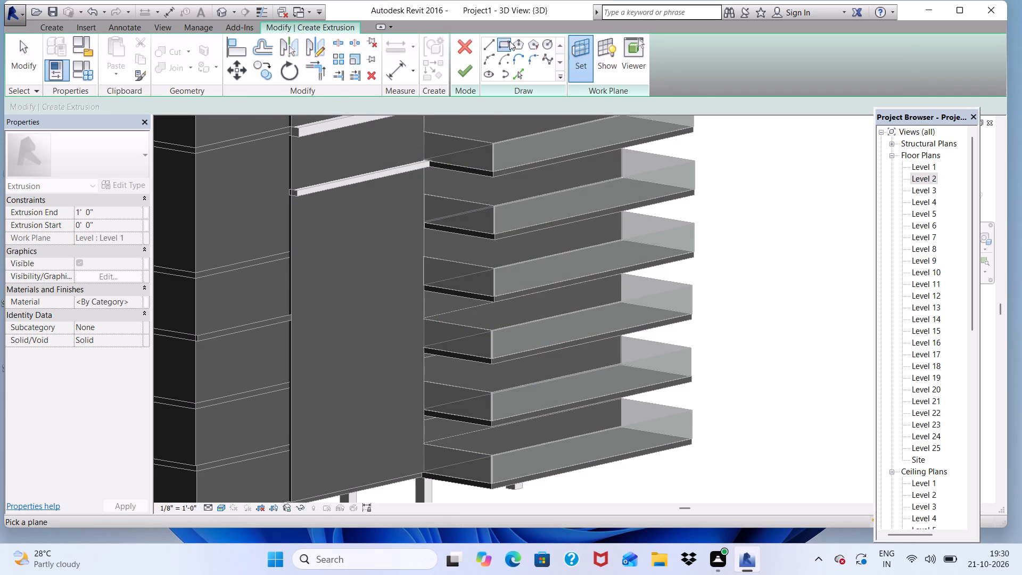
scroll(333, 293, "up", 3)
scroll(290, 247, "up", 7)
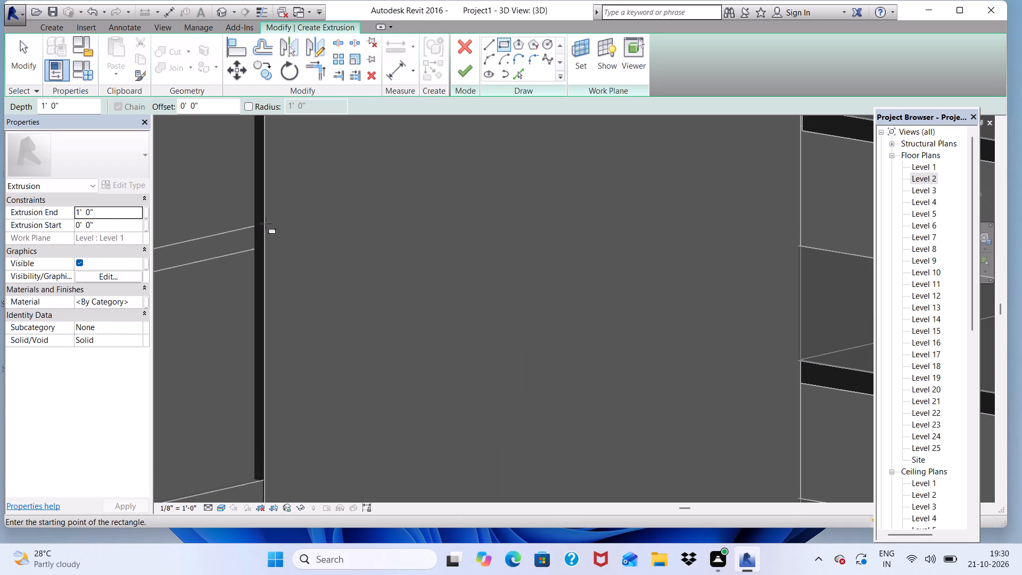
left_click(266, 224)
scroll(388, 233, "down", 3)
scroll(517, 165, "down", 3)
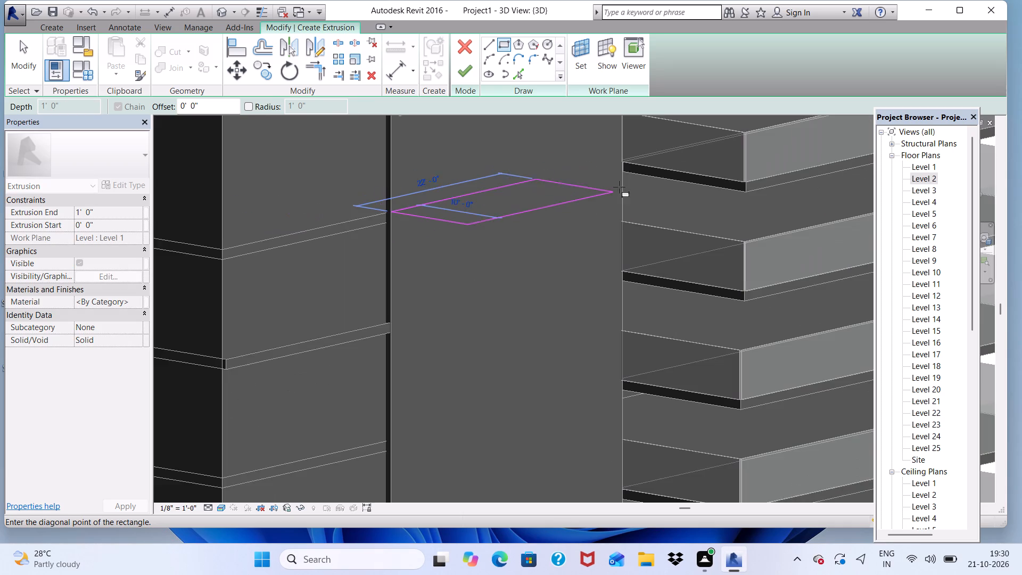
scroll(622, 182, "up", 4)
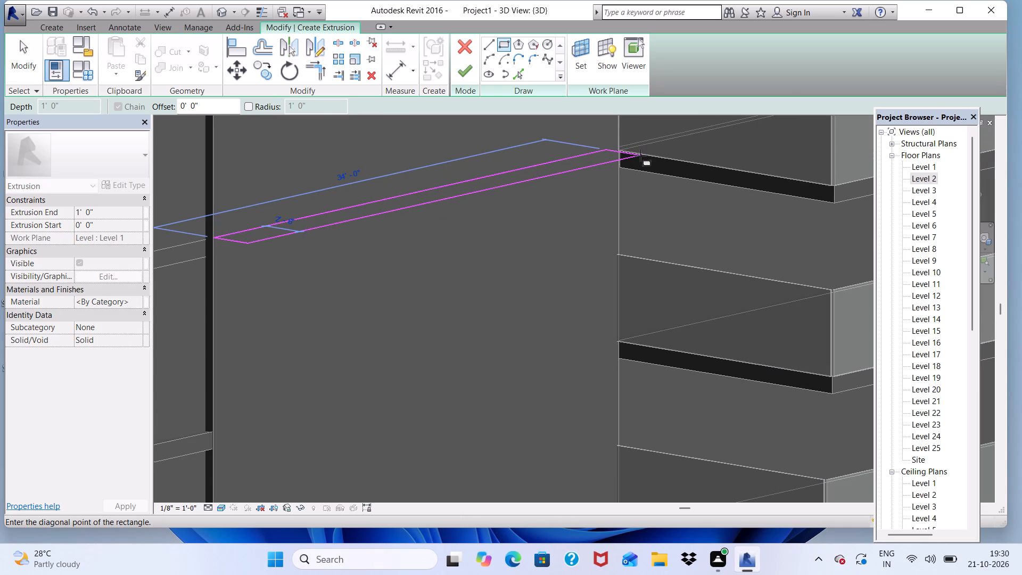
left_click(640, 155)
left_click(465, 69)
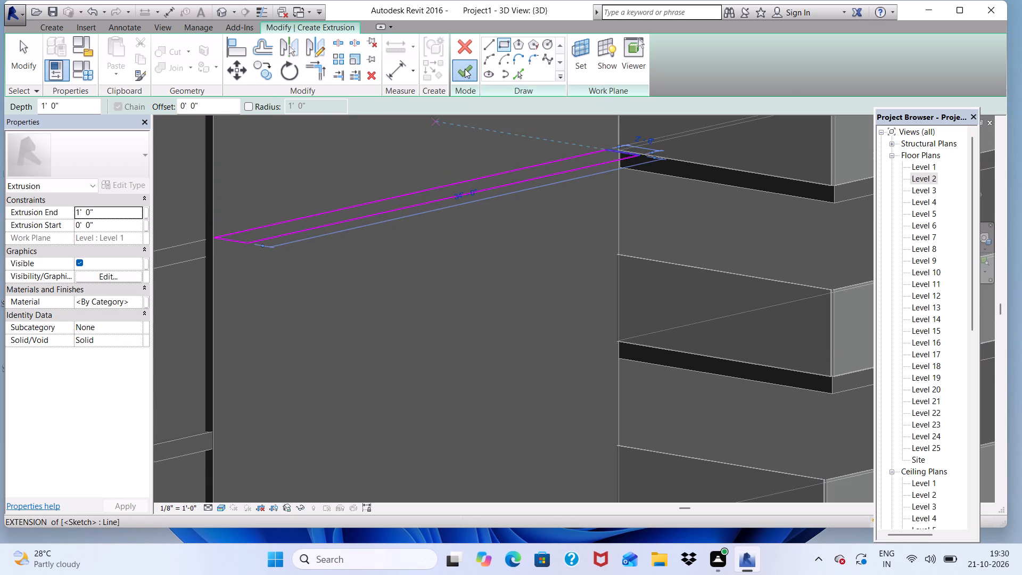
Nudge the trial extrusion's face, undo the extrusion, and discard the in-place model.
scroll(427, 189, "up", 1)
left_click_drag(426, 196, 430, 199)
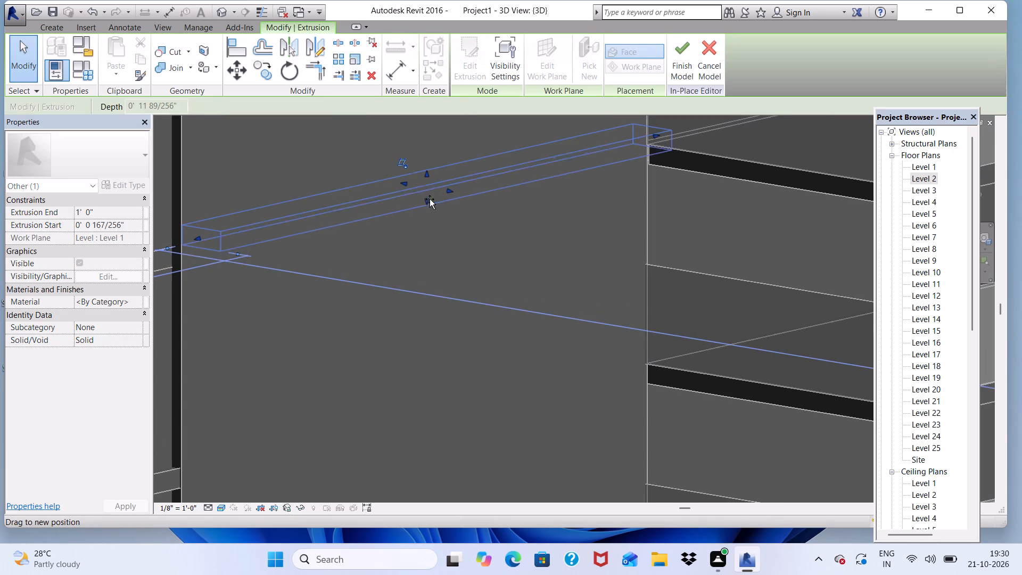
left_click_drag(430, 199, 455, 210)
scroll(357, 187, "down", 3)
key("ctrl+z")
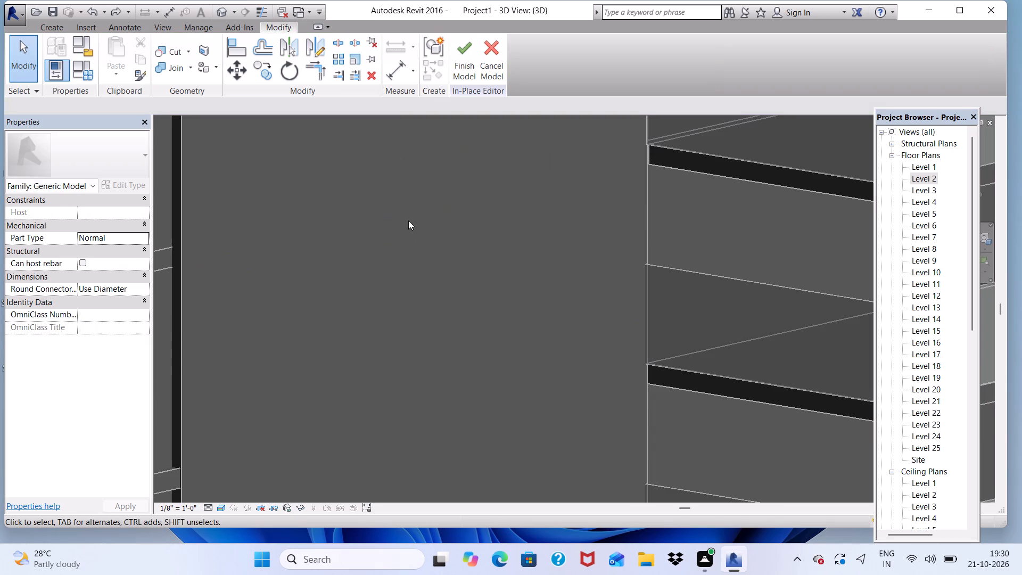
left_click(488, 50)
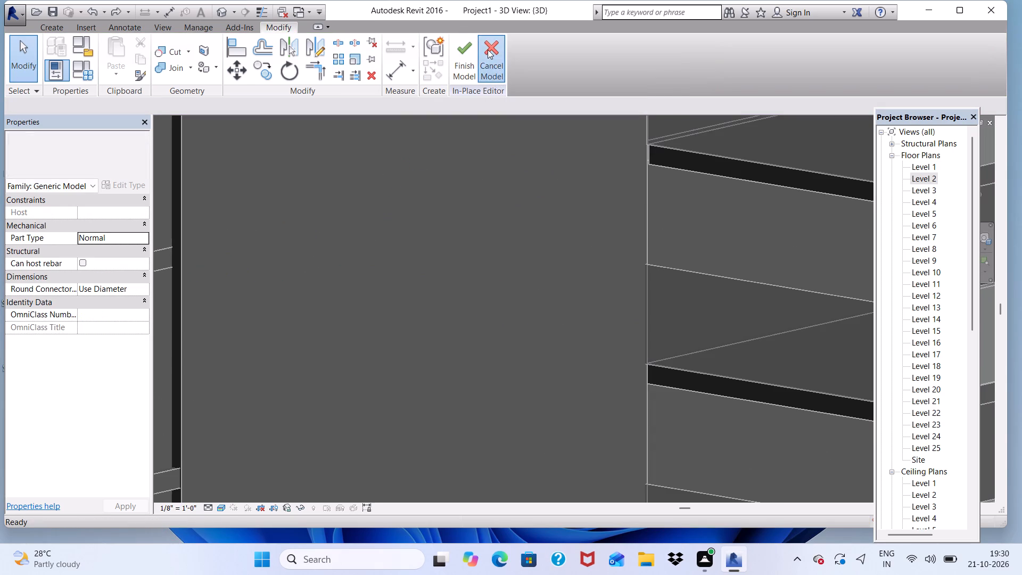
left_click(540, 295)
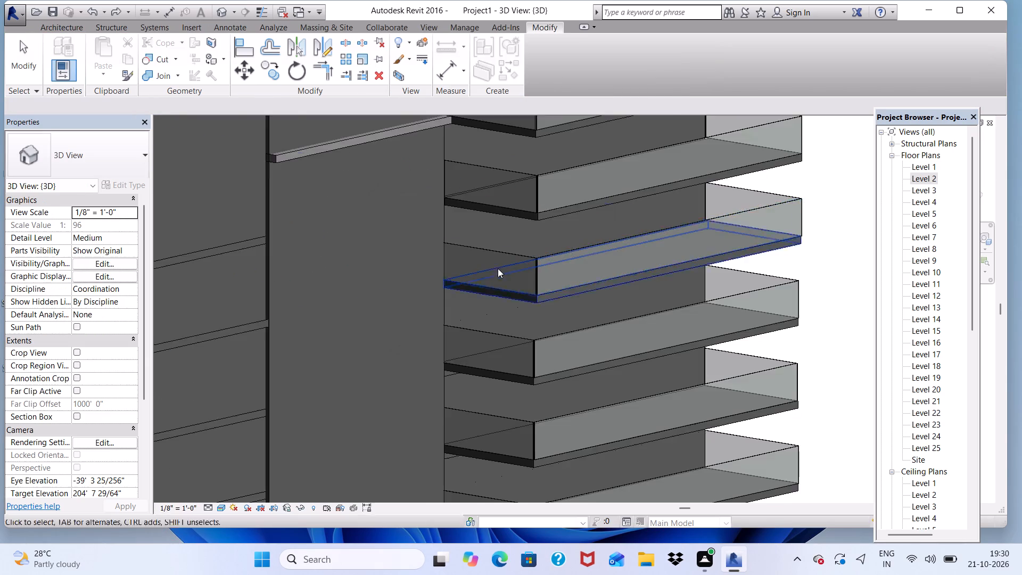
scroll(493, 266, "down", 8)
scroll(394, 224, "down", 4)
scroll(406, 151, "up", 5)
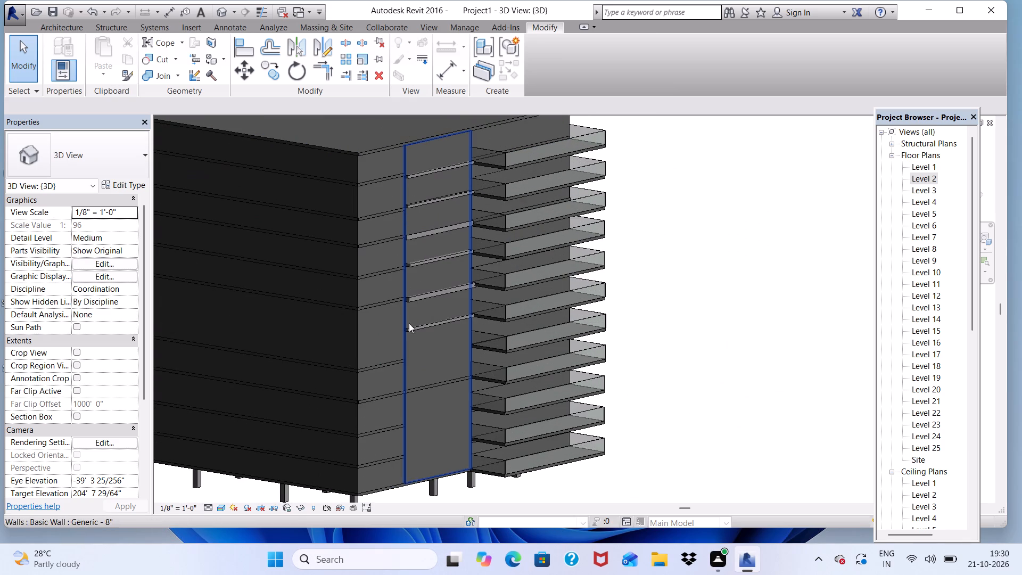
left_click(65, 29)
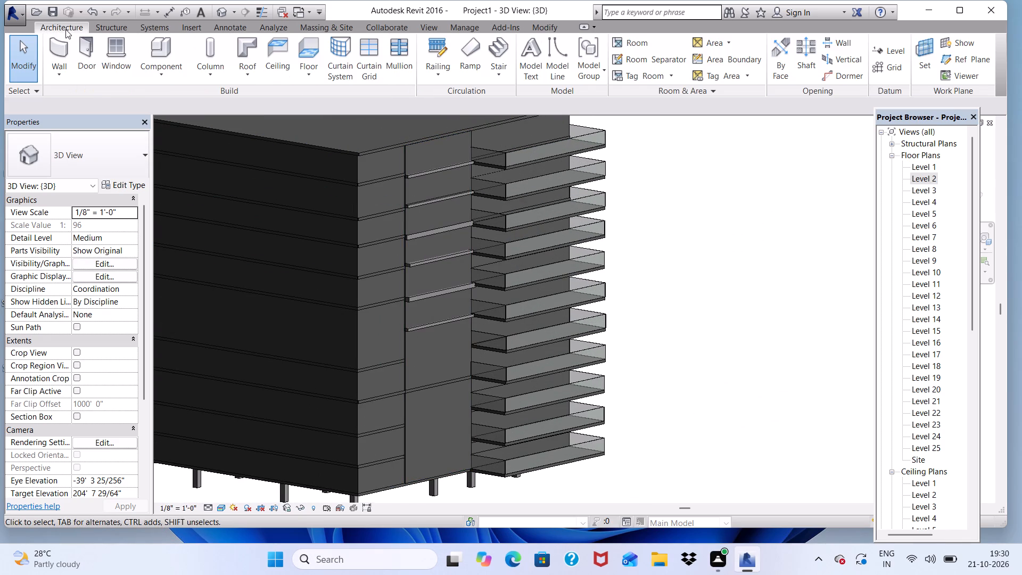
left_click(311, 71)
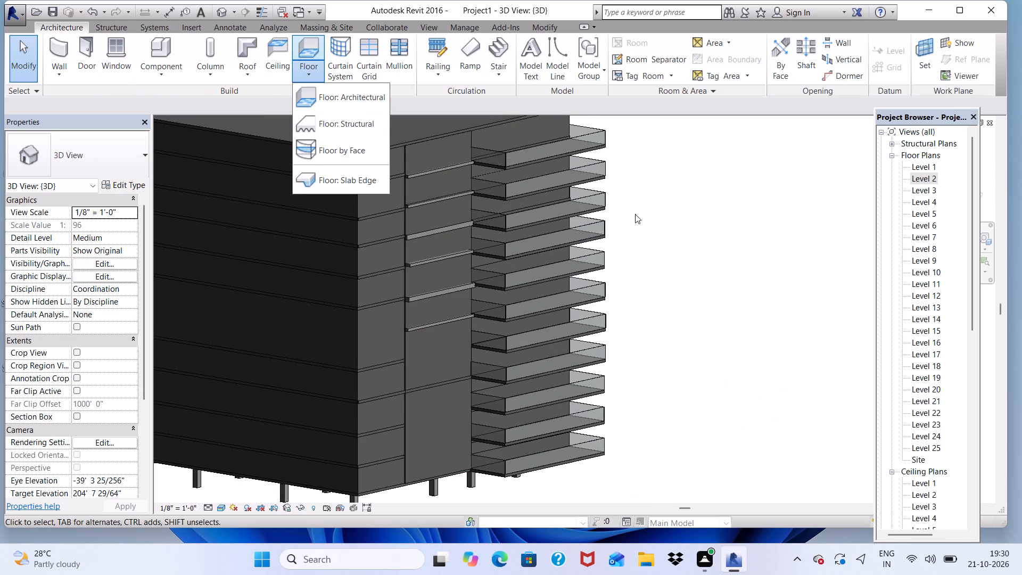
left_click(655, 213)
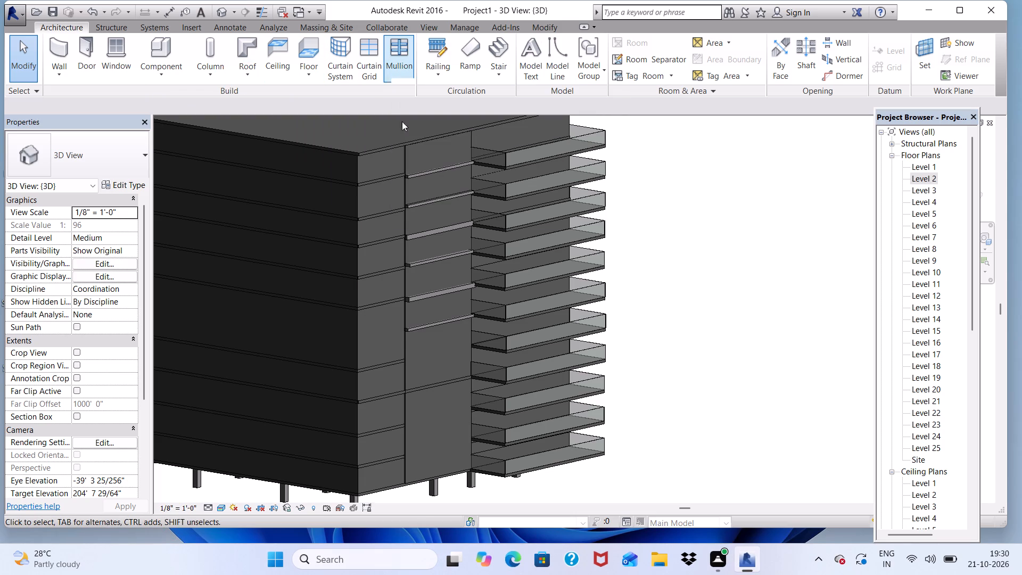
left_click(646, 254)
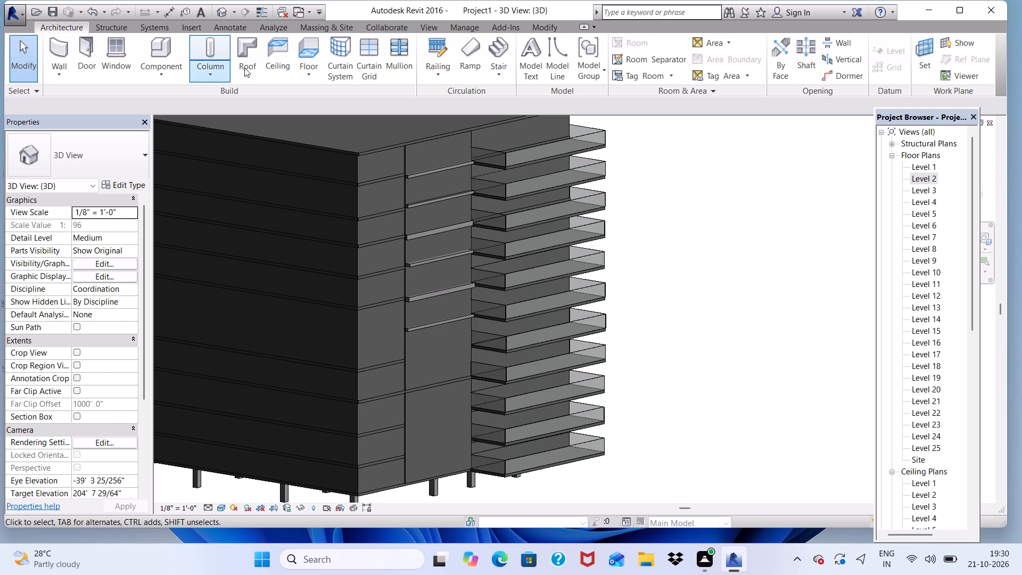
Start a new in-place component in the Generic Models category, accepting the suggested name.
left_click(159, 71)
left_click(168, 124)
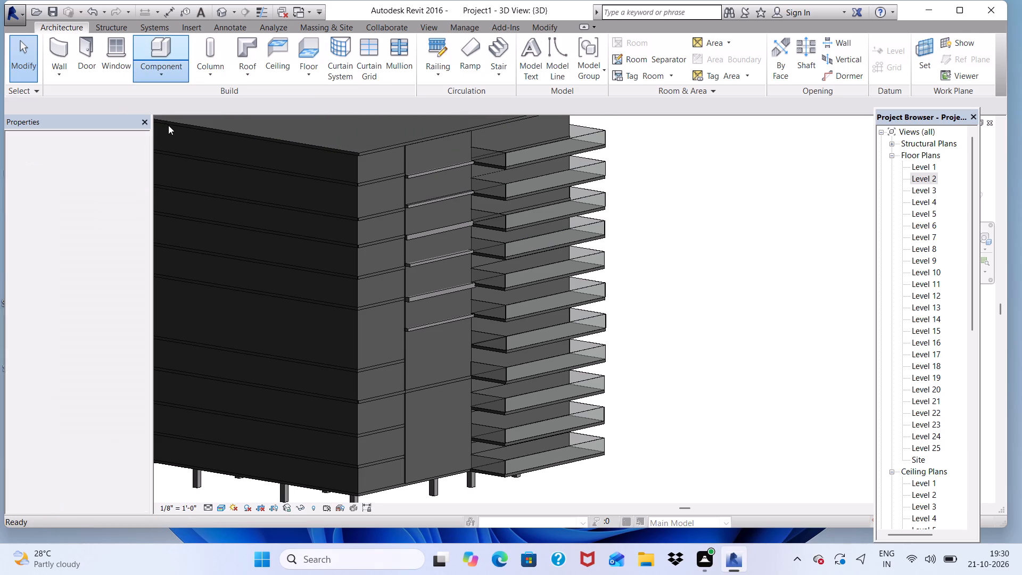
scroll(454, 203, "down", 7)
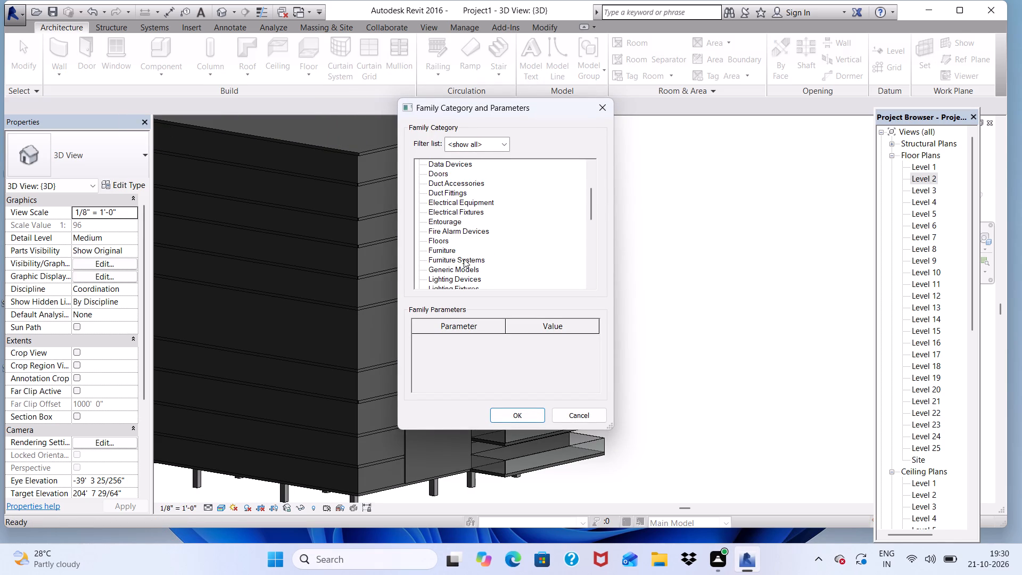
left_click(465, 266)
left_click(521, 421)
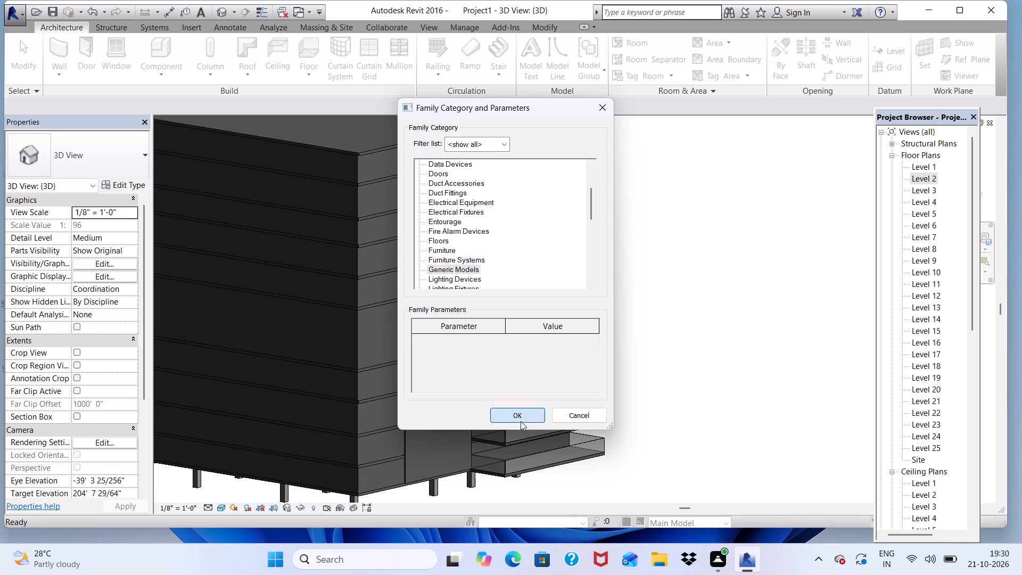
left_click(496, 298)
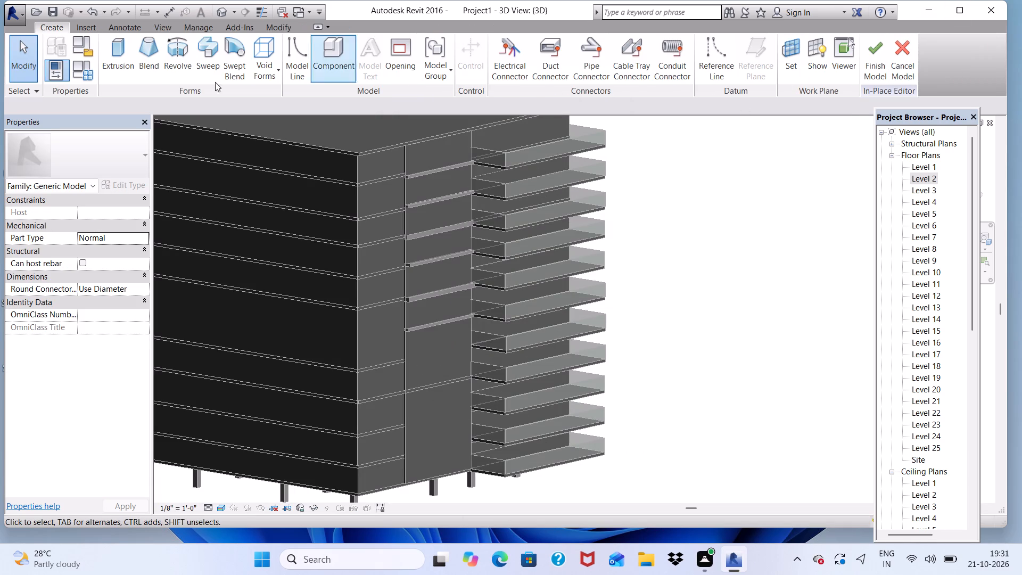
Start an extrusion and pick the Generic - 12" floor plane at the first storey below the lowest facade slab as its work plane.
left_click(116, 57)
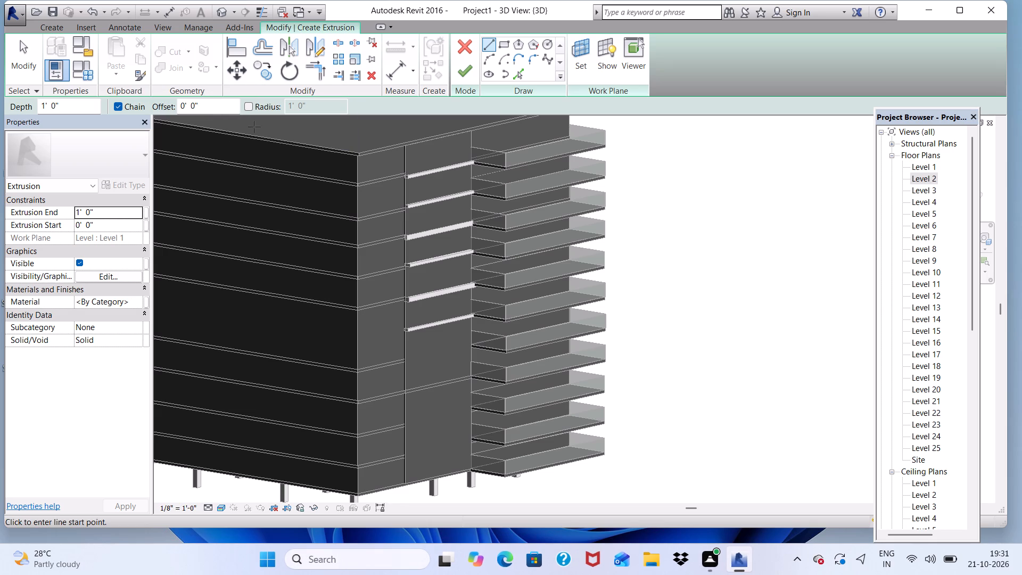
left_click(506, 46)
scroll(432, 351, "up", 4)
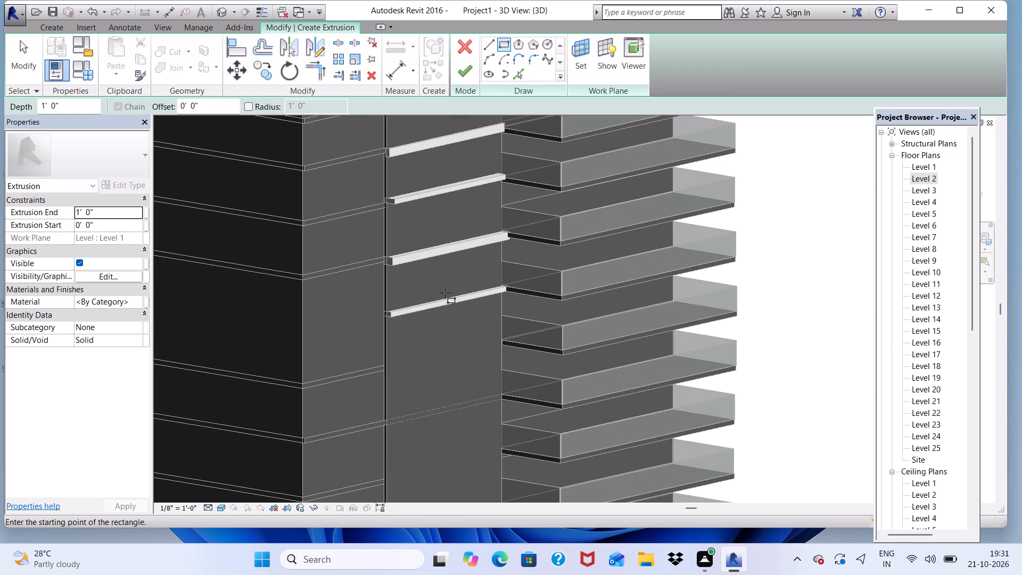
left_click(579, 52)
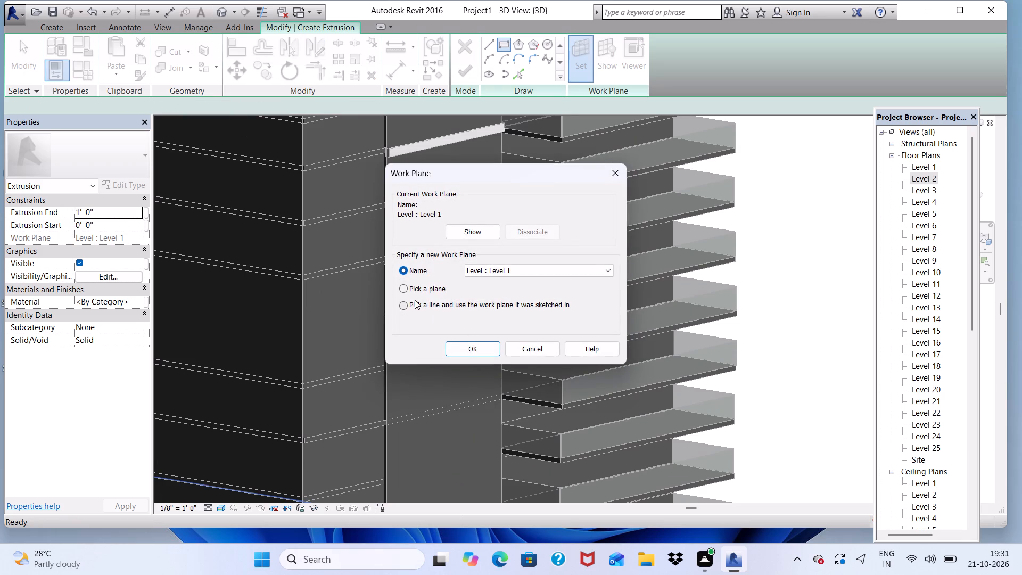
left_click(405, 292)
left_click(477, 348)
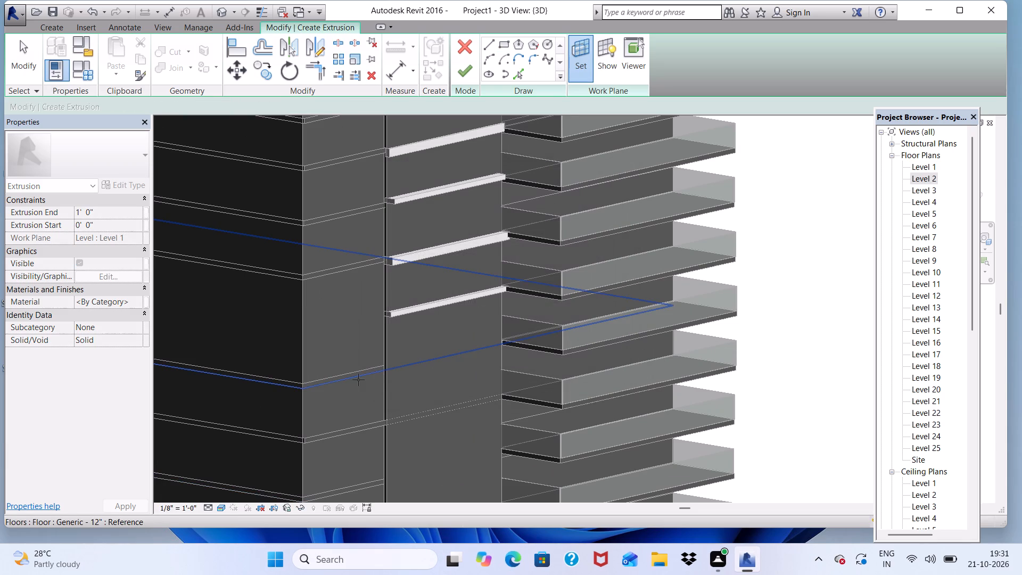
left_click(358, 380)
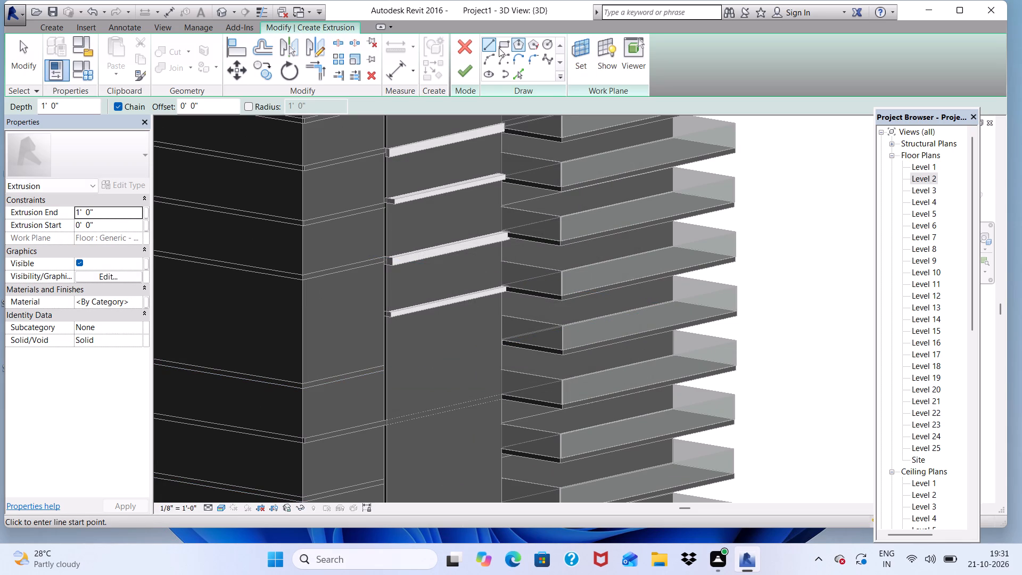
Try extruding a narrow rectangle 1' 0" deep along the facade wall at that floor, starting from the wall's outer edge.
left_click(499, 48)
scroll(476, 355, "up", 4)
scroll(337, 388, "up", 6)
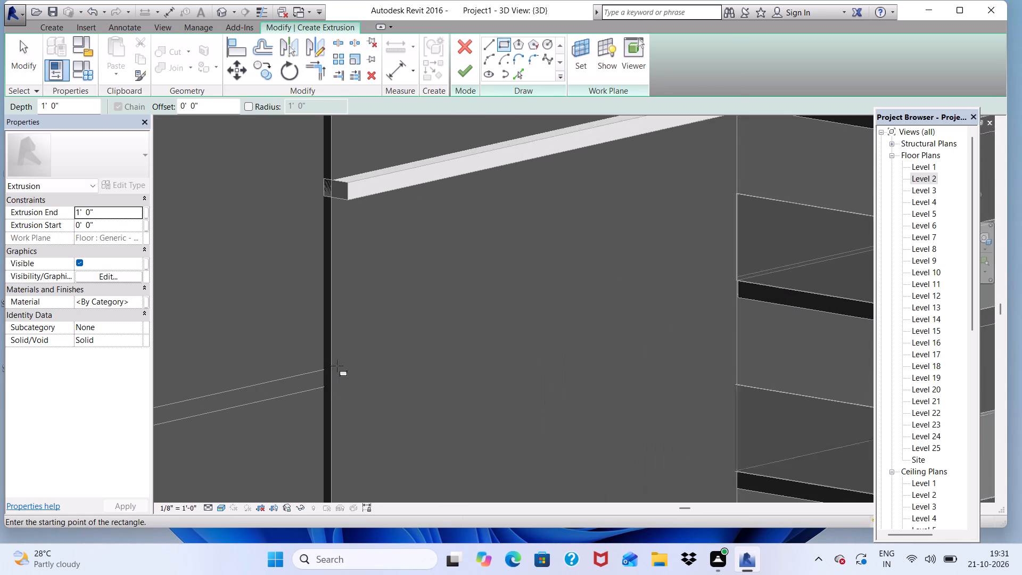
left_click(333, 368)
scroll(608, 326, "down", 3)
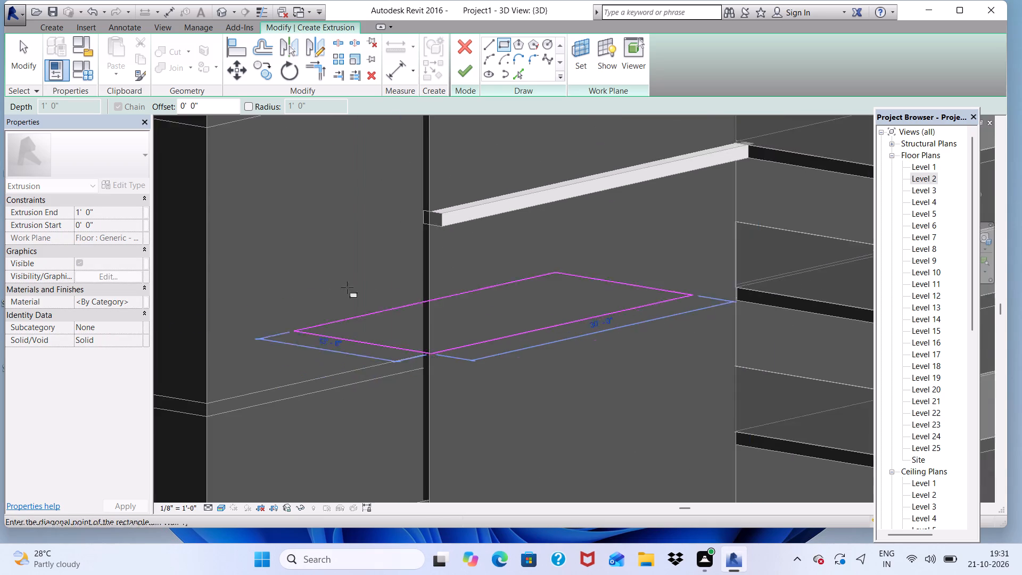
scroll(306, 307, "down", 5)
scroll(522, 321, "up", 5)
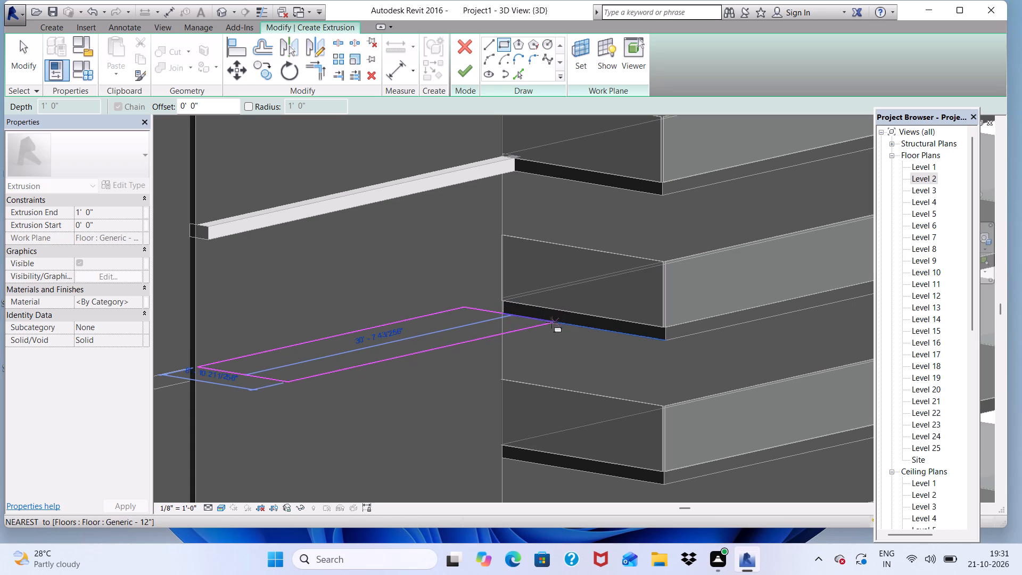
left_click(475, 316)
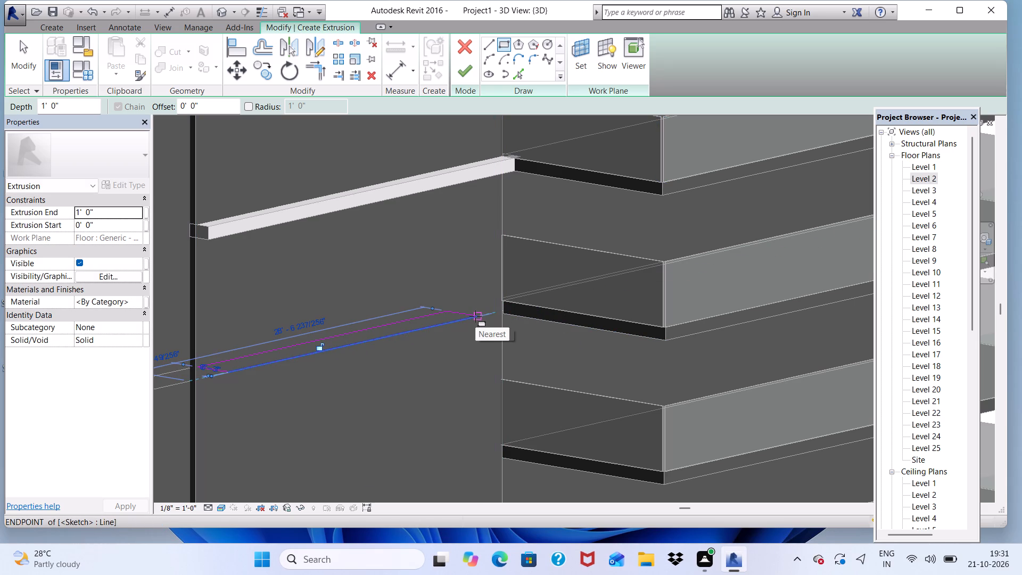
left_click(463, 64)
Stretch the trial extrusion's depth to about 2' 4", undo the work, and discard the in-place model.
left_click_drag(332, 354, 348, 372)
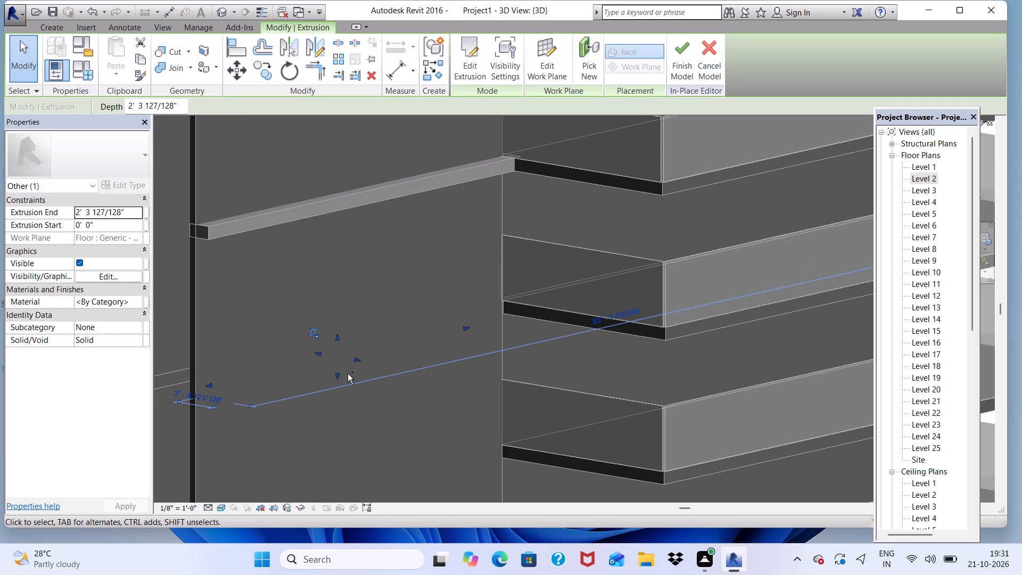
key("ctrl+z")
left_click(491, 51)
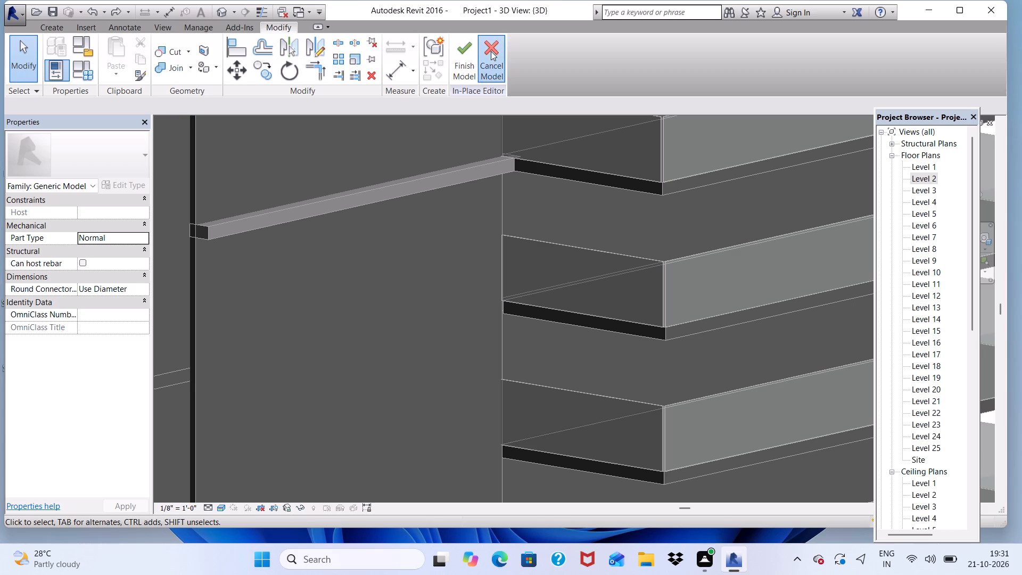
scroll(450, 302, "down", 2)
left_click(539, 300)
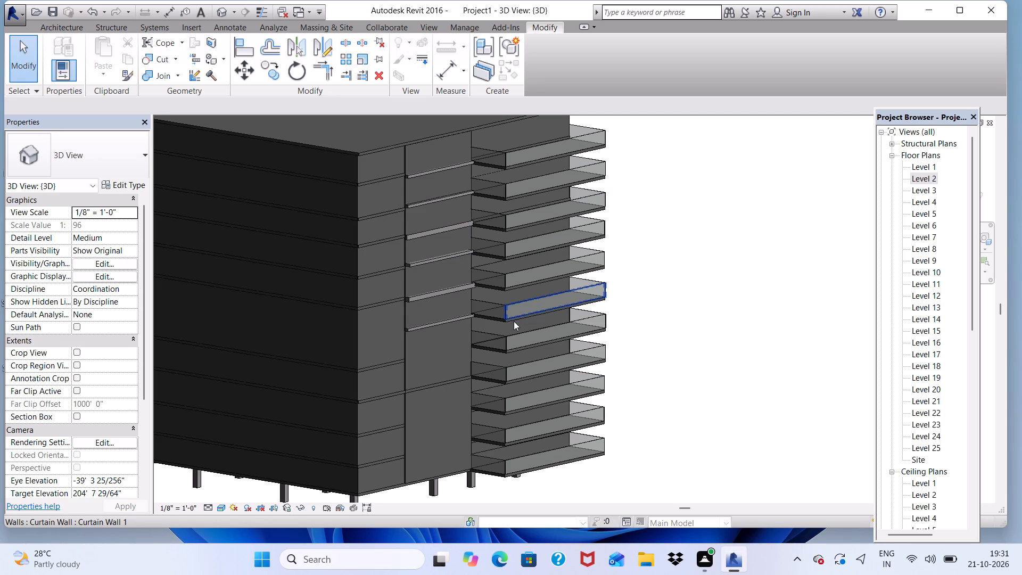
Examine the facade slabs and the bare wall area below the lowest slab from several angles.
scroll(541, 349, "up", 3)
scroll(483, 319, "down", 5)
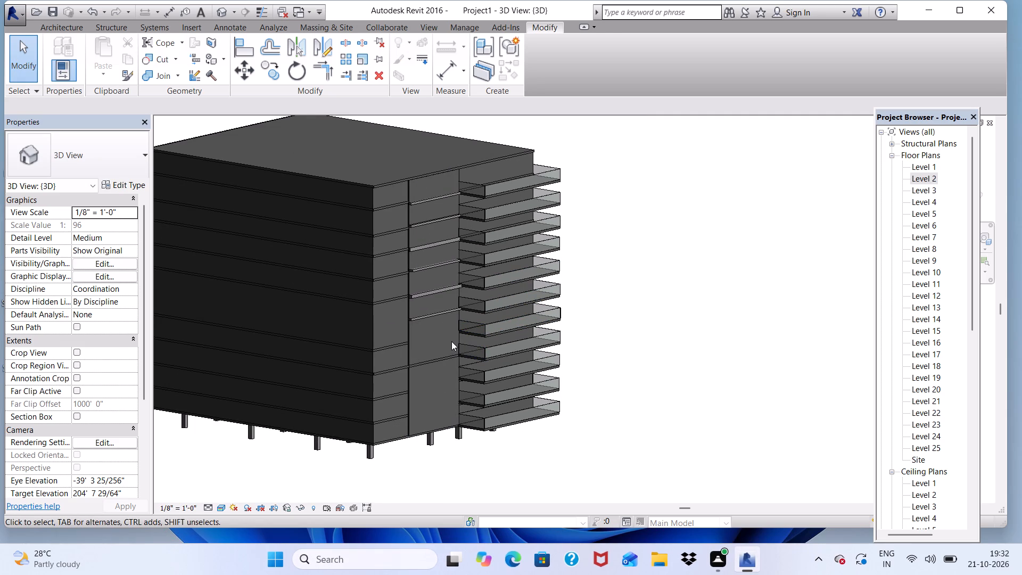
scroll(441, 351, "up", 5)
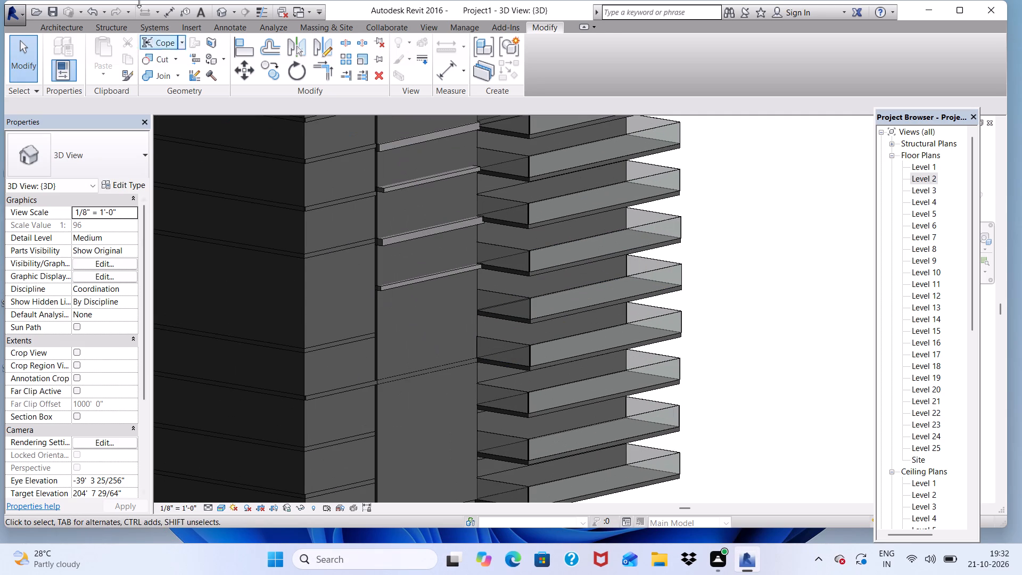
left_click(55, 24)
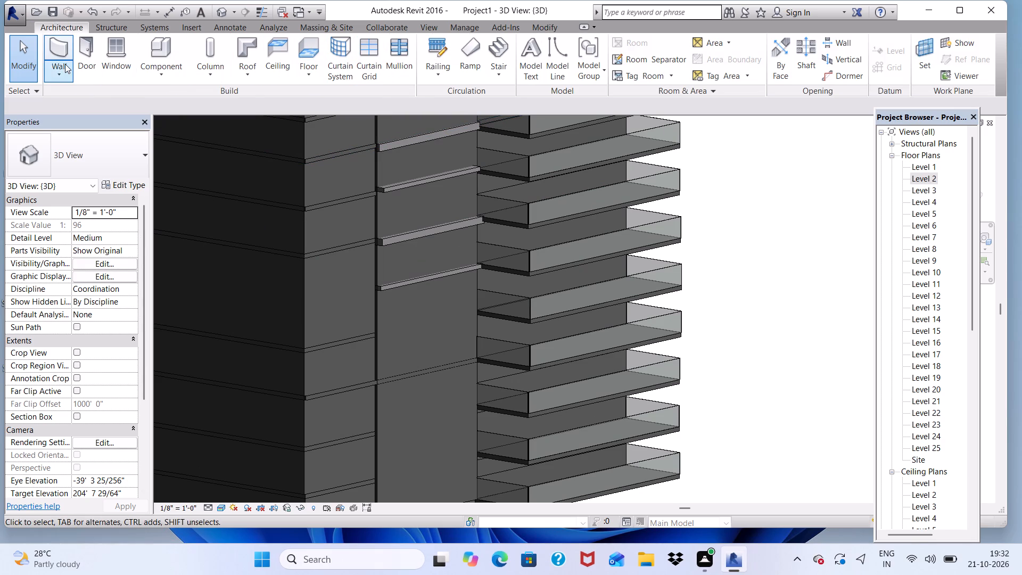
scroll(440, 297, "down", 5)
middle_click_drag(477, 357, 397, 362, "shift")
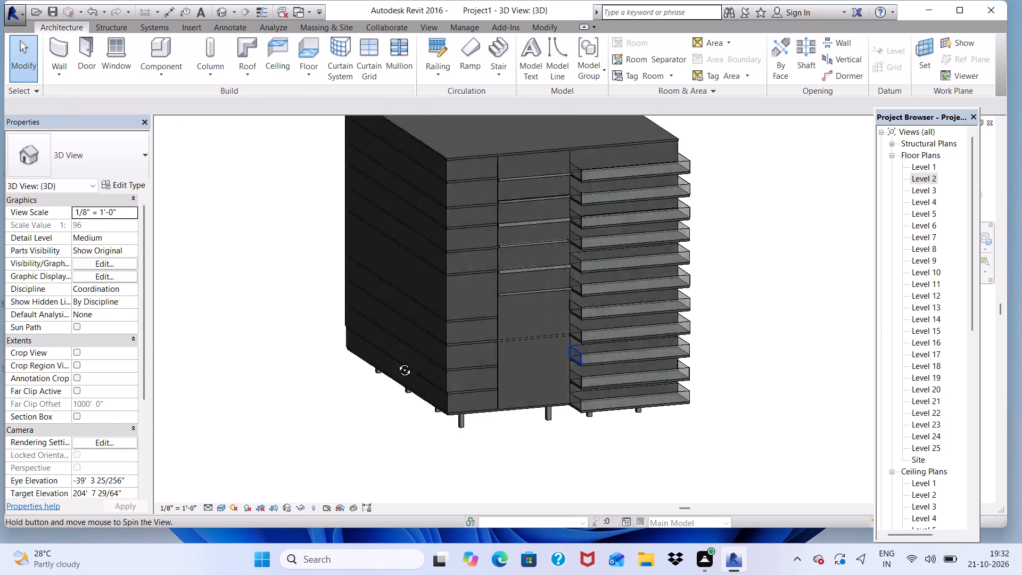
middle_click_drag(397, 362, 388, 297, "shift")
scroll(515, 346, "up", 14)
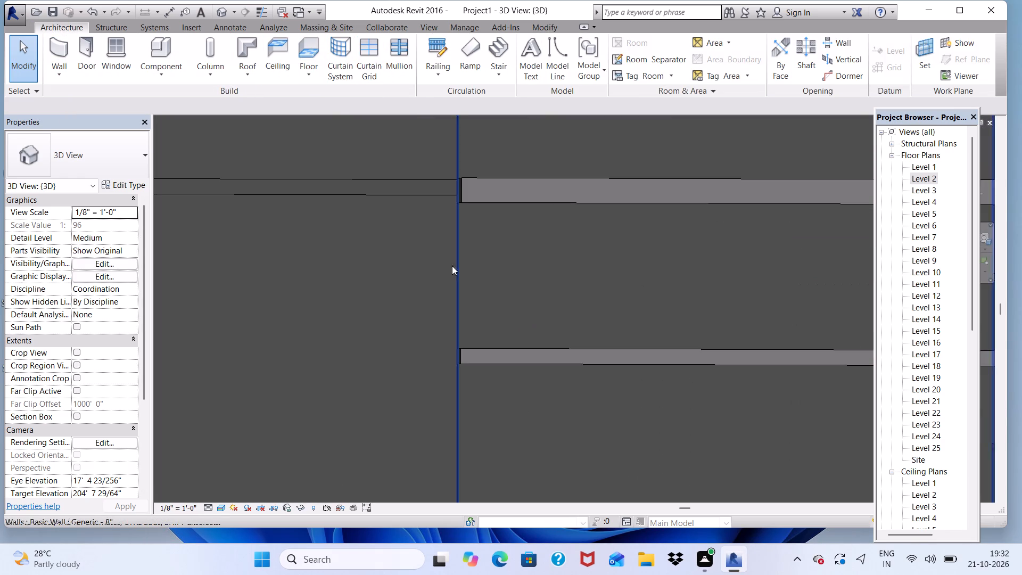
scroll(444, 270, "down", 8)
middle_click_drag(449, 328, 504, 403, "shift")
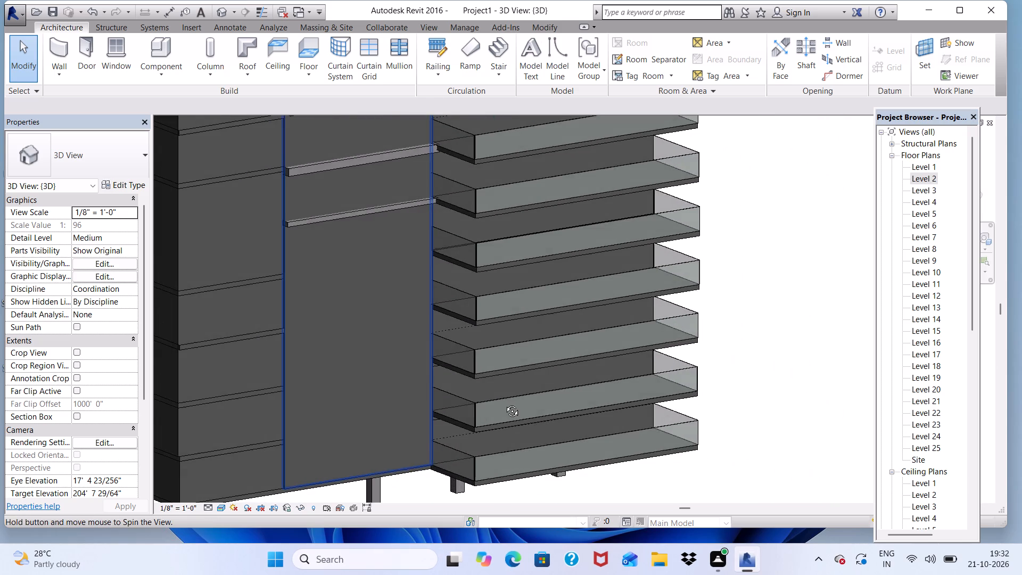
middle_click_drag(504, 403, 422, 351, "shift")
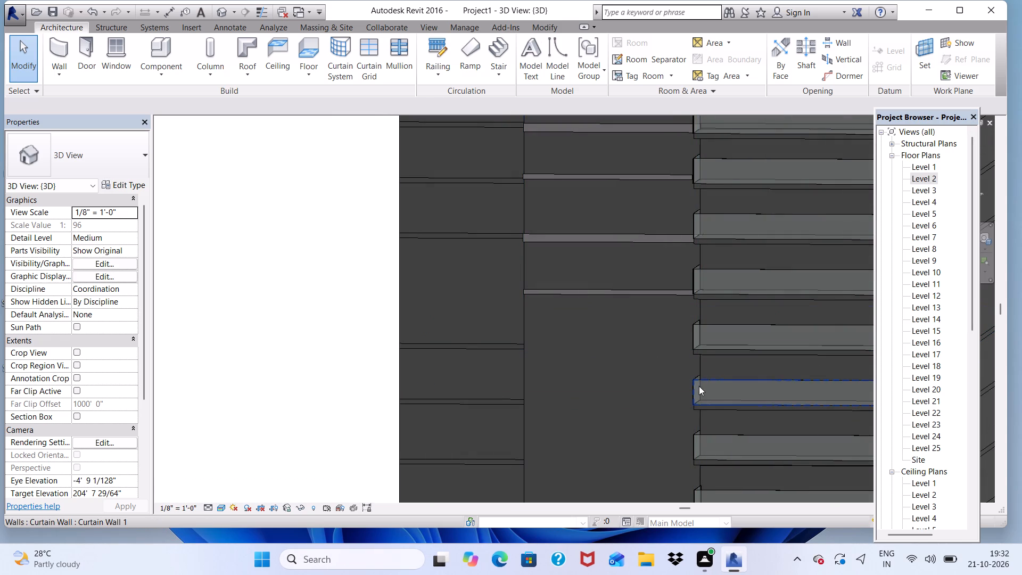
scroll(559, 318, "up", 3)
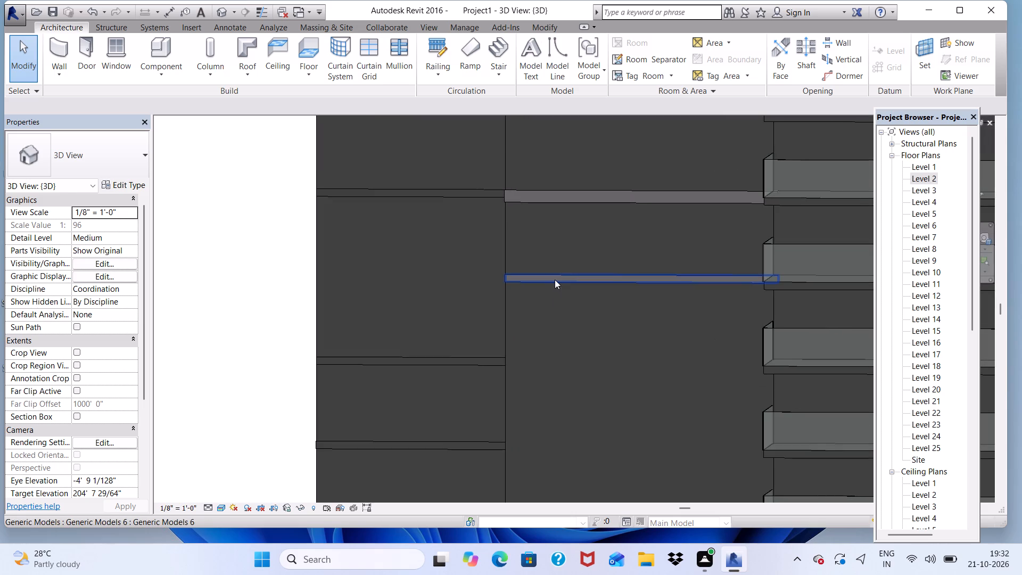
Slightly adjust the size of the lowest in-place facade slab using its face shape handle.
left_click(555, 280)
middle_click_drag(529, 320, 595, 469, "shift")
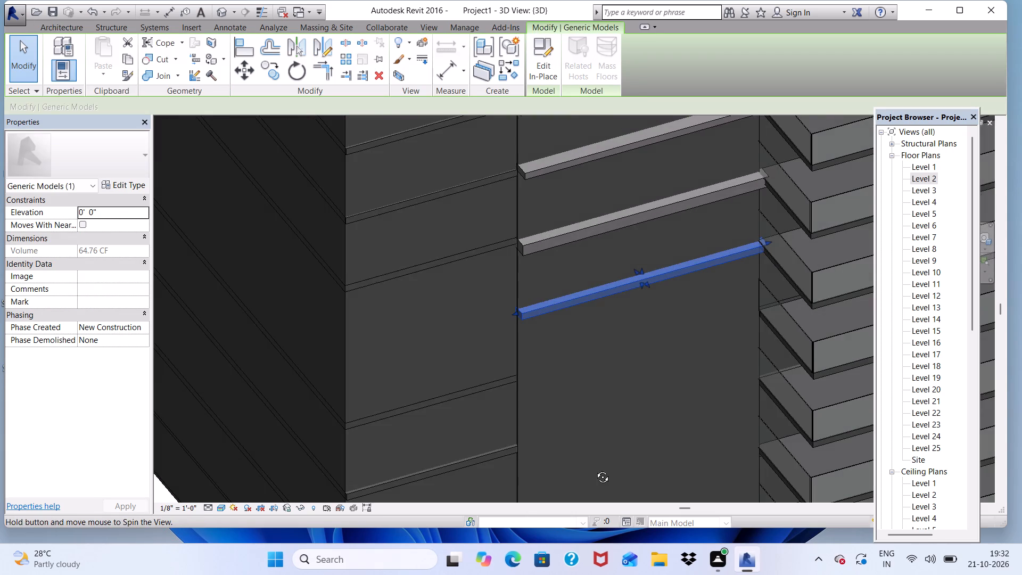
middle_click_drag(595, 469, 594, 441, "shift")
scroll(641, 284, "up", 3)
left_click(641, 284)
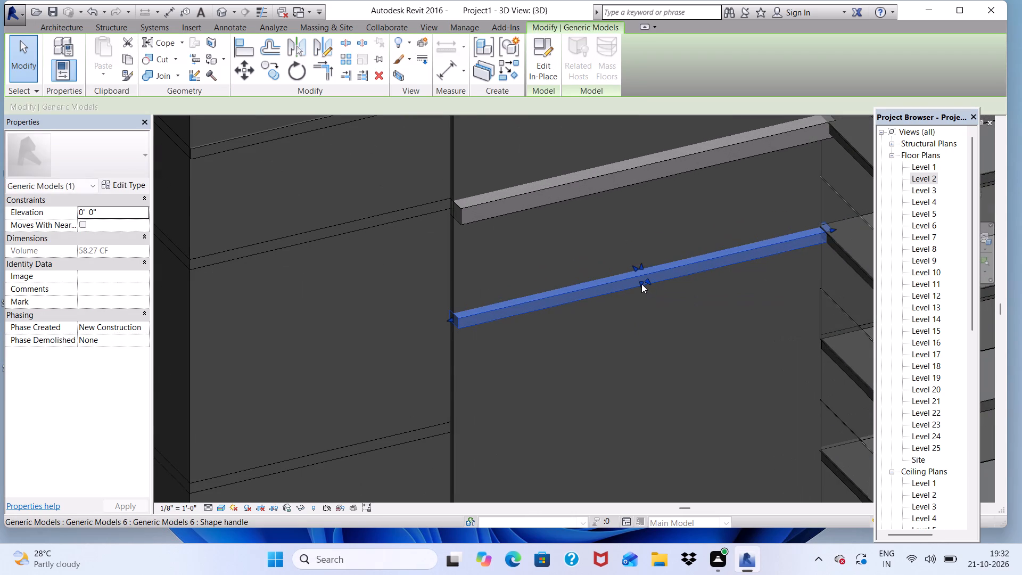
left_click(641, 284)
scroll(625, 291, "down", 10)
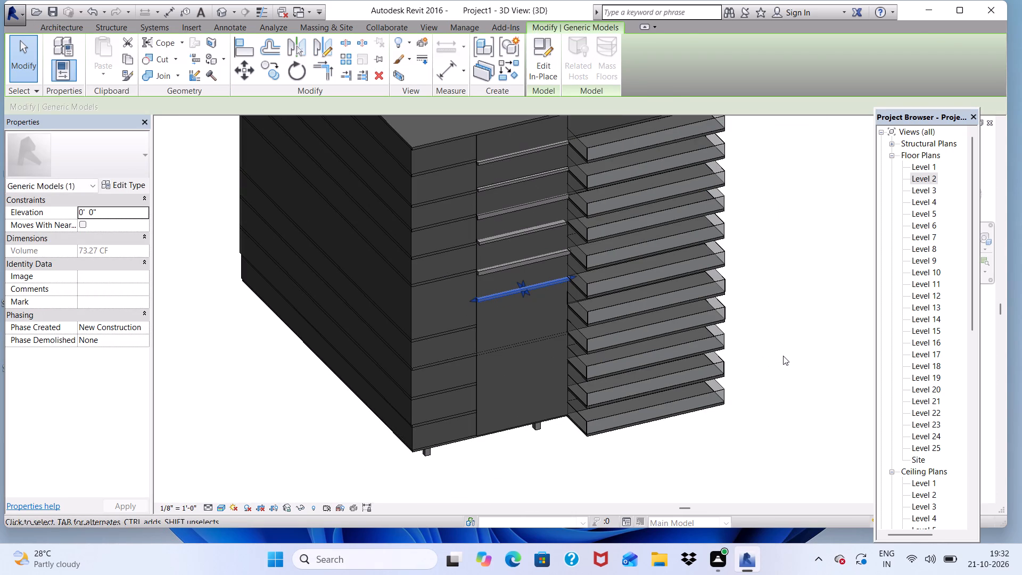
left_click(780, 343)
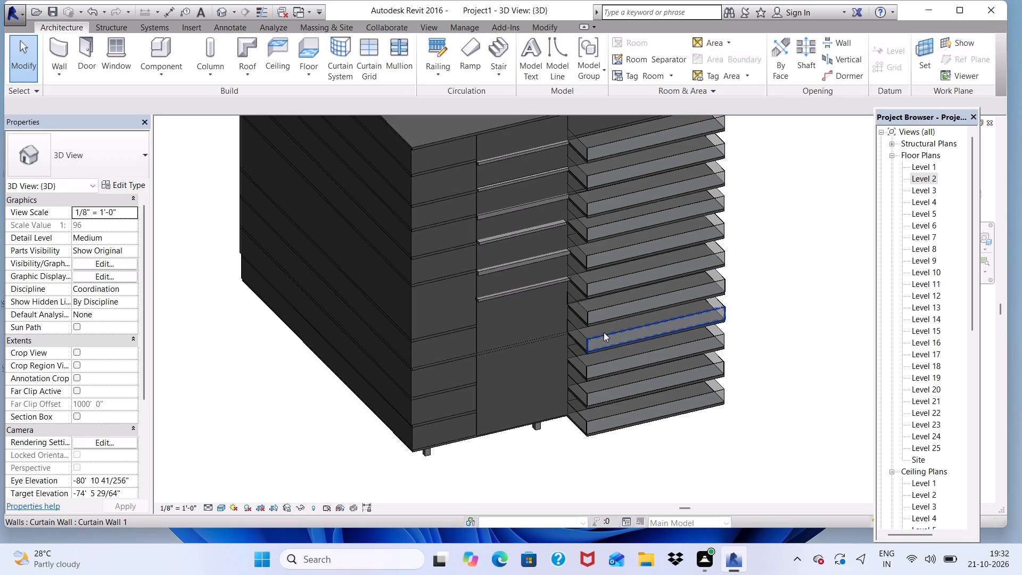
Start a new in-place model in the Generic Models category, accepting the suggested name.
scroll(528, 349, "up", 2)
middle_click_drag(477, 357, 417, 231)
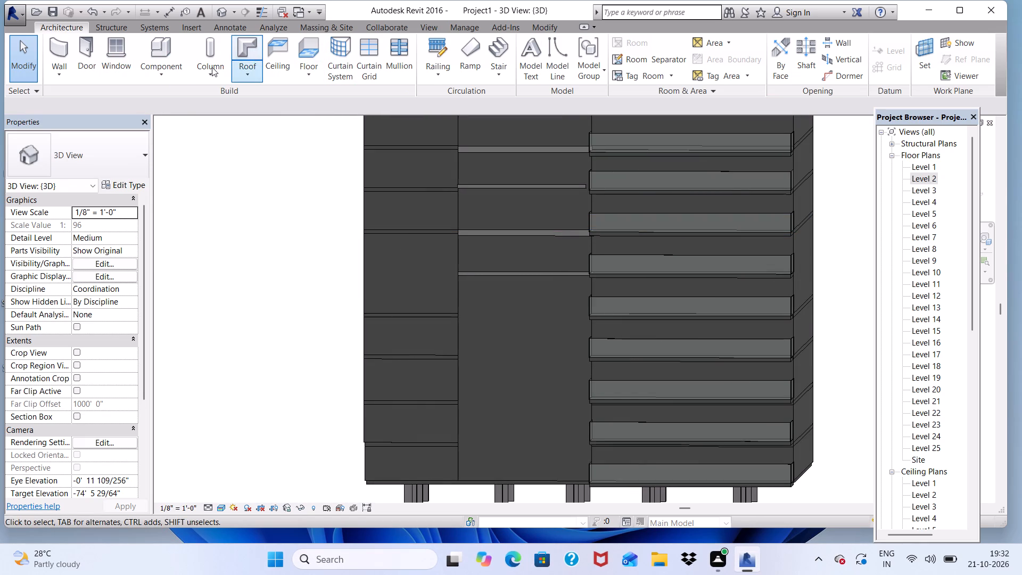
left_click(160, 70)
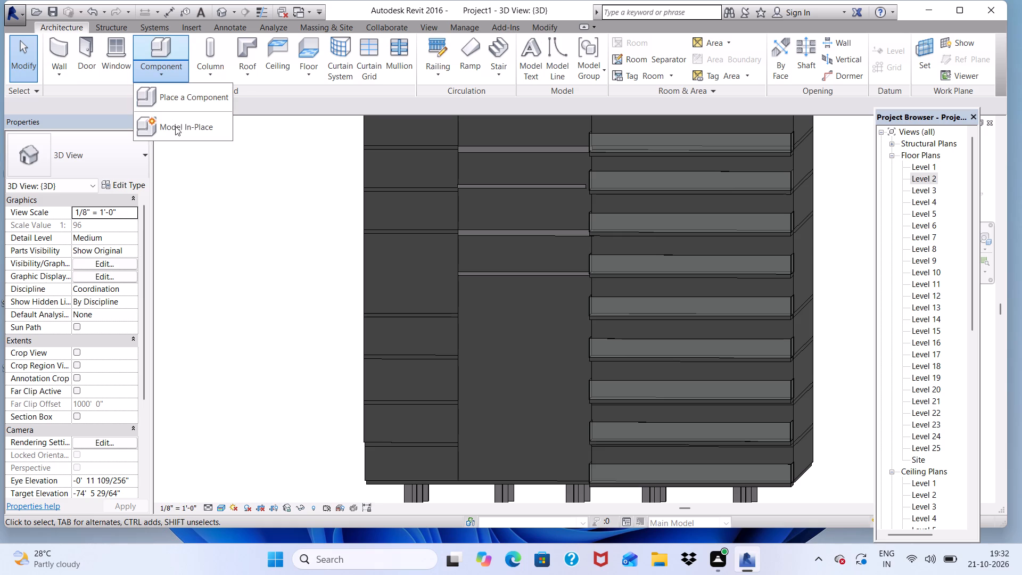
left_click(175, 126)
scroll(460, 219, "down", 6)
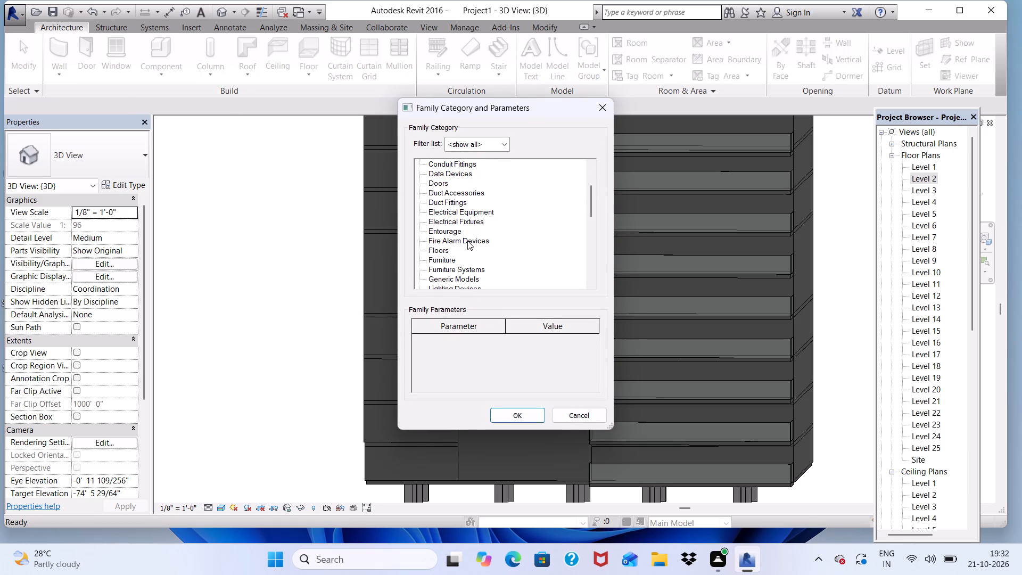
left_click(447, 278)
left_click(510, 418)
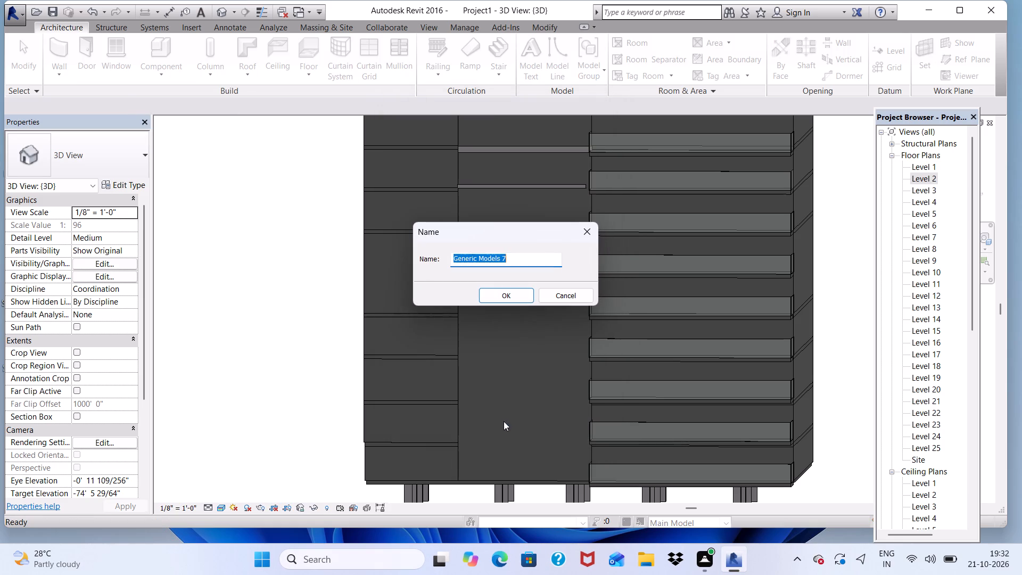
left_click(505, 292)
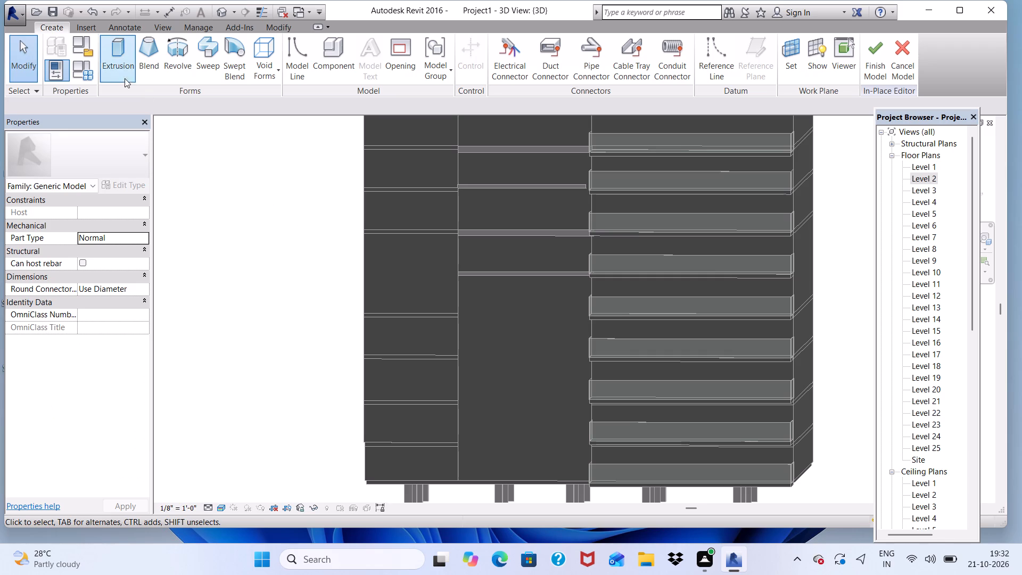
Start an extrusion and pick the floor plane at the storey below the lowest facade slab as its work plane.
left_click(117, 61)
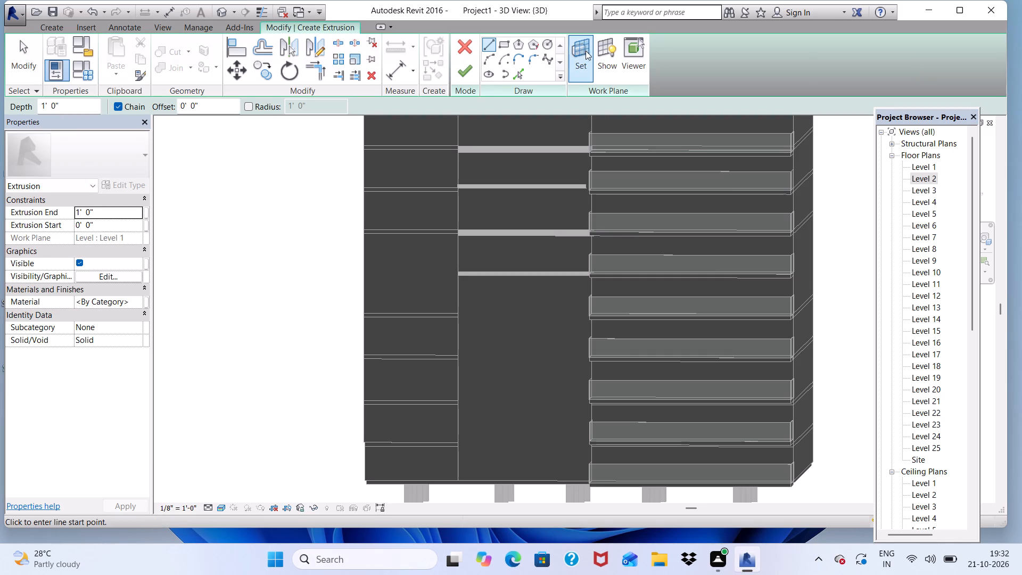
left_click(584, 50)
left_click(399, 286)
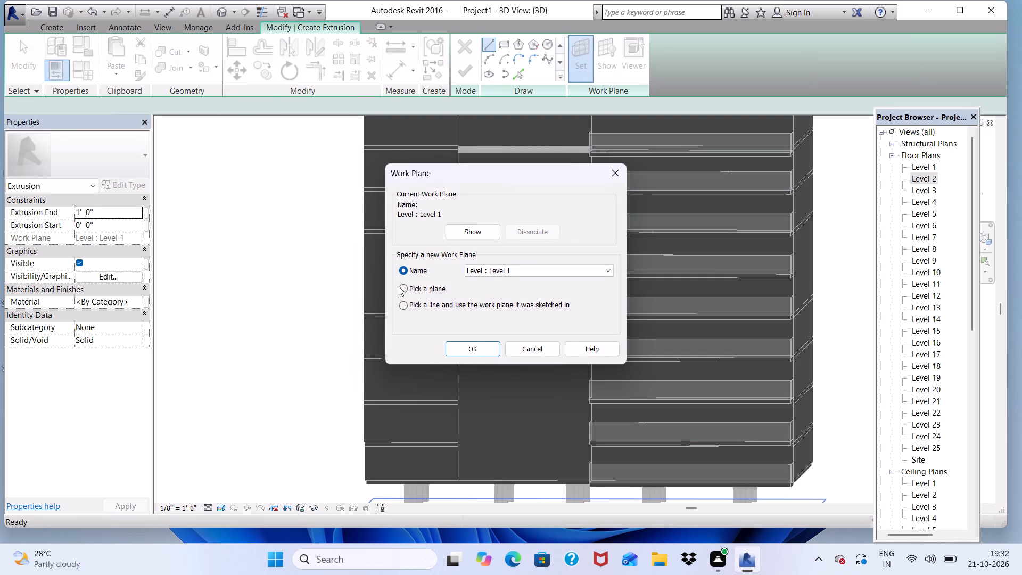
left_click(407, 292)
left_click(482, 350)
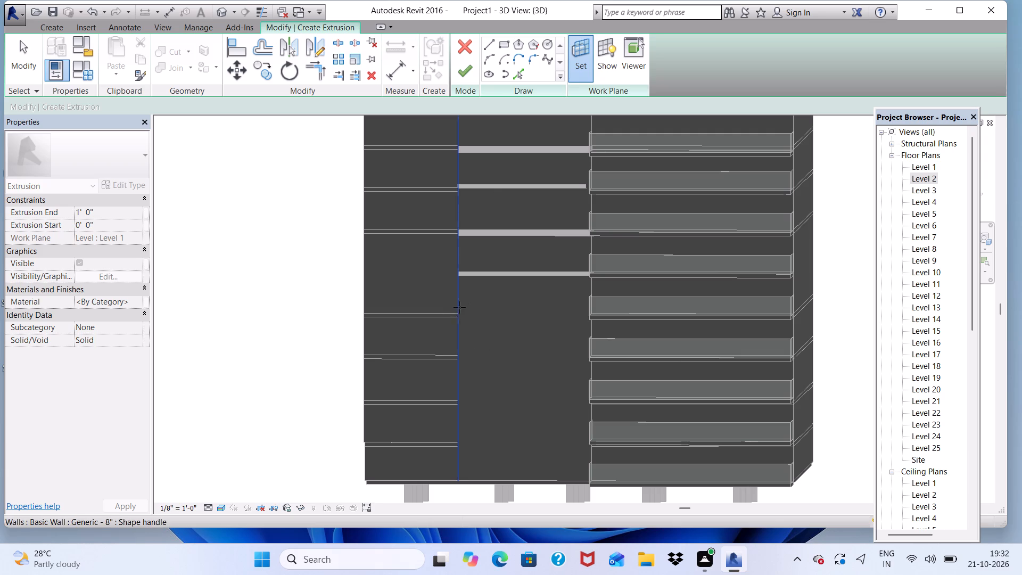
left_click(425, 318)
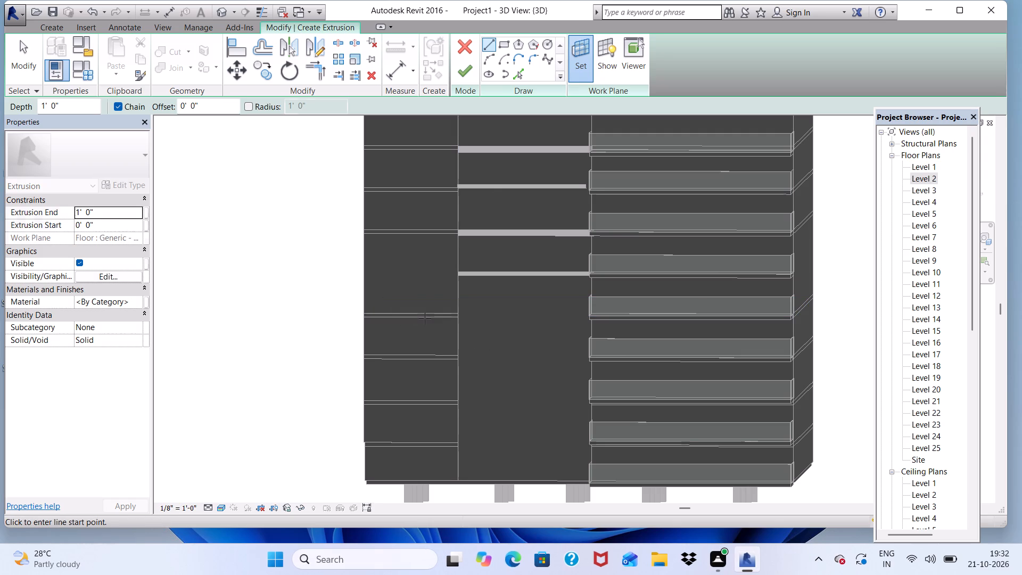
Sketch a rectangle across the bare facade strip to the projecting slab's corner and finish the extrusion with a 1' depth.
left_click(497, 43)
scroll(463, 347, "up", 3)
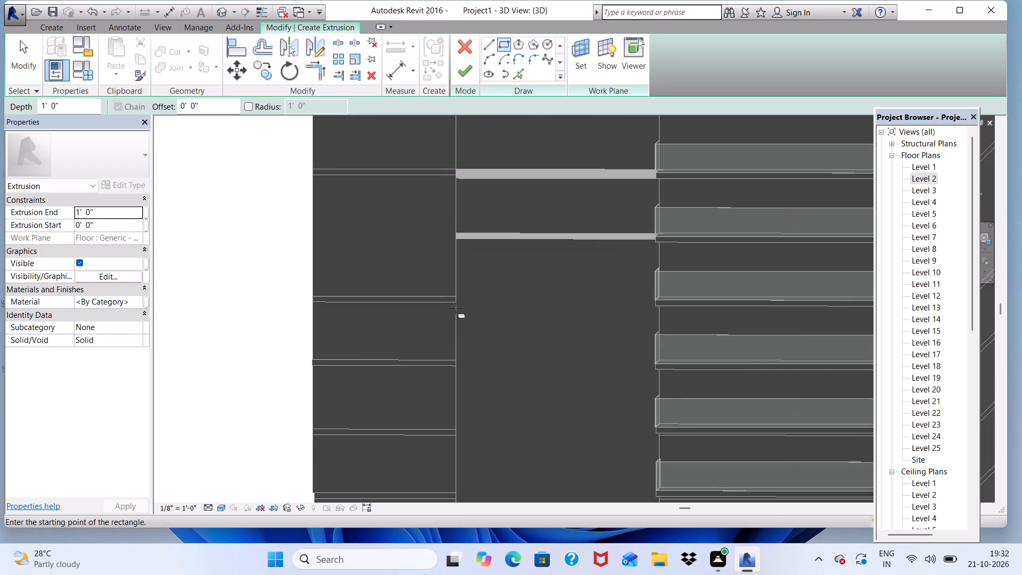
scroll(455, 297, "up", 3)
left_click(457, 295)
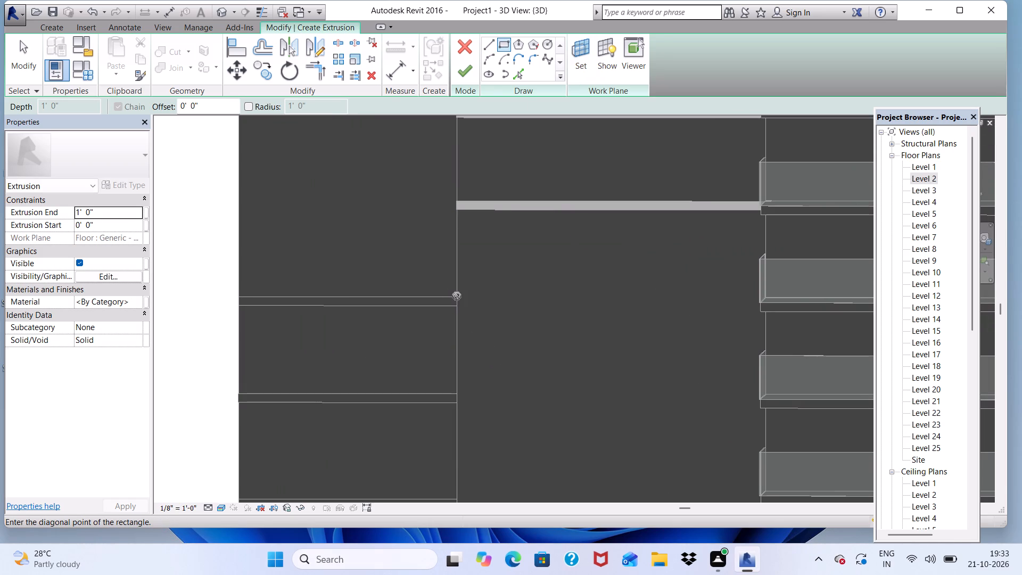
scroll(735, 298, "down", 4)
scroll(746, 305, "up", 5)
middle_click_drag(745, 305, 761, 307)
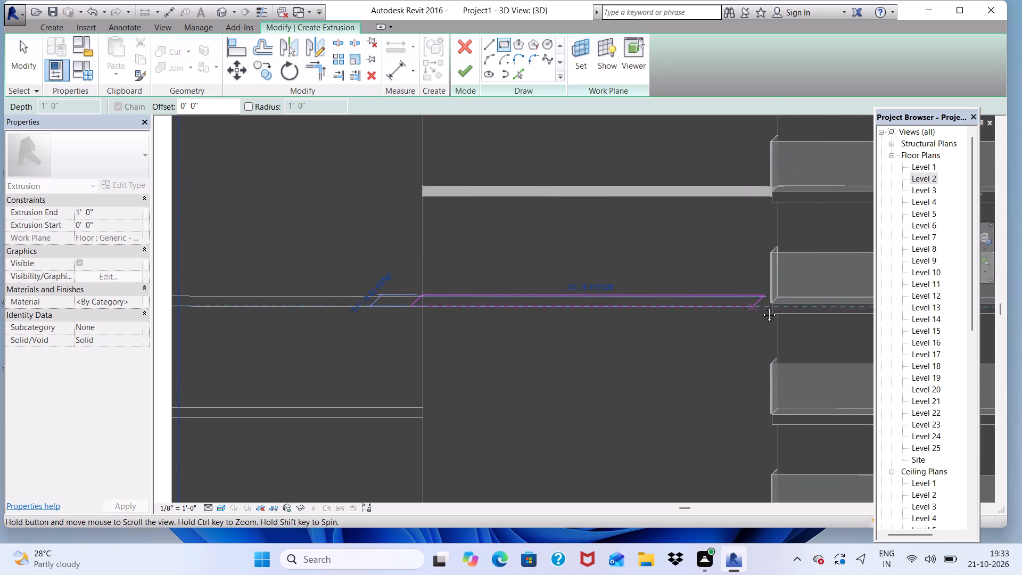
middle_click_drag(761, 307, 820, 306)
scroll(747, 294, "up", 4)
scroll(554, 298, "down", 5)
scroll(715, 324, "up", 4)
scroll(680, 335, "down", 1)
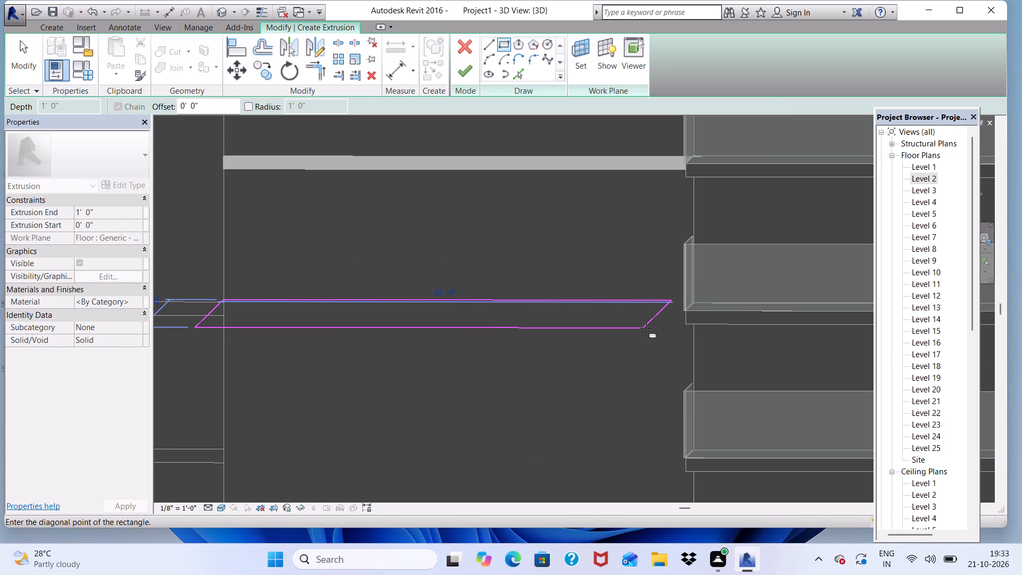
middle_click_drag(606, 323, 691, 293, "shift")
scroll(660, 313, "up", 3)
scroll(660, 313, "down", 4)
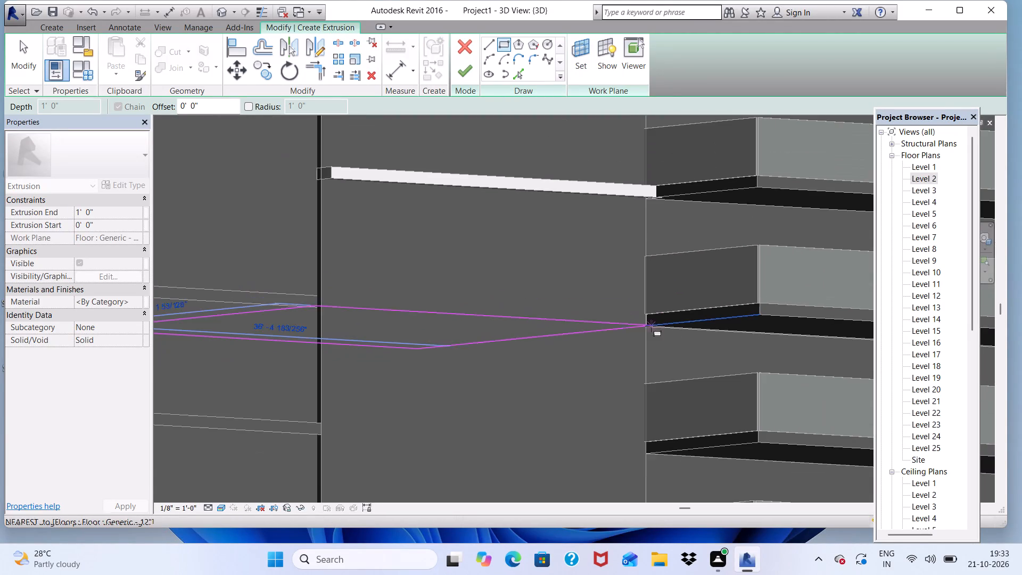
scroll(592, 320, "down", 2)
middle_click_drag(634, 321, 608, 368)
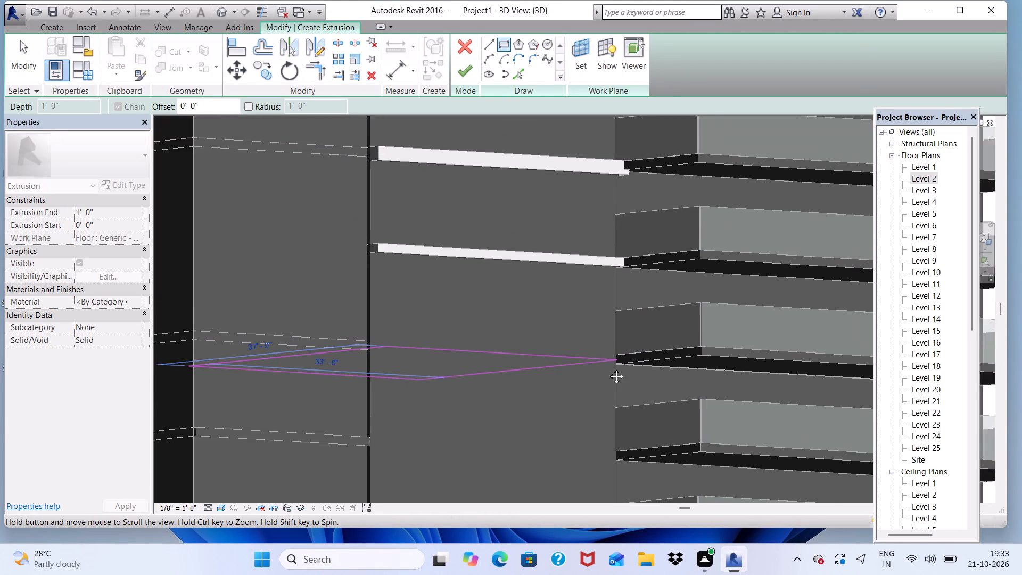
middle_click_drag(608, 368, 547, 401)
scroll(546, 387, "up", 3)
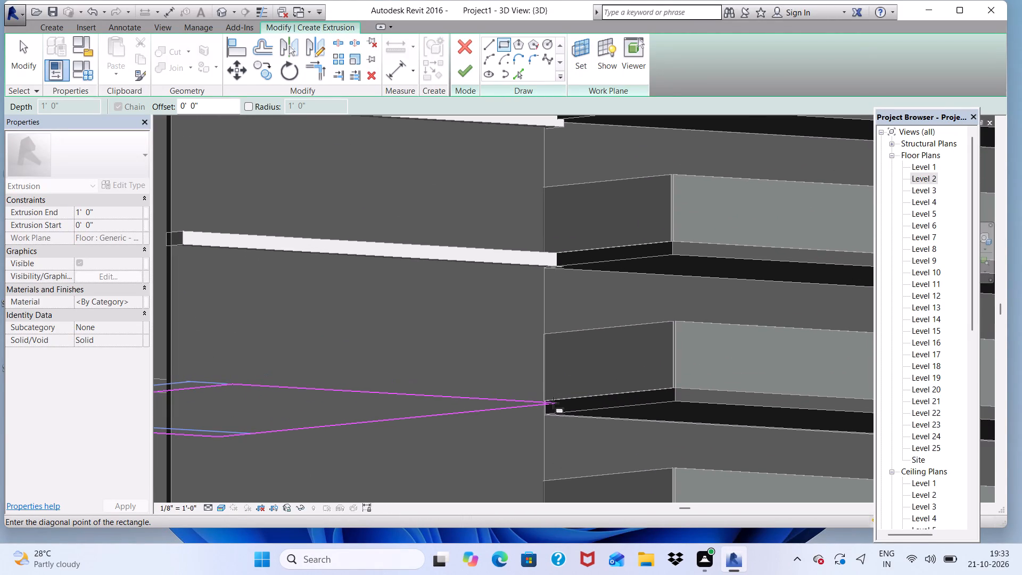
left_click(553, 403)
scroll(467, 350, "down", 5)
scroll(511, 354, "down", 4)
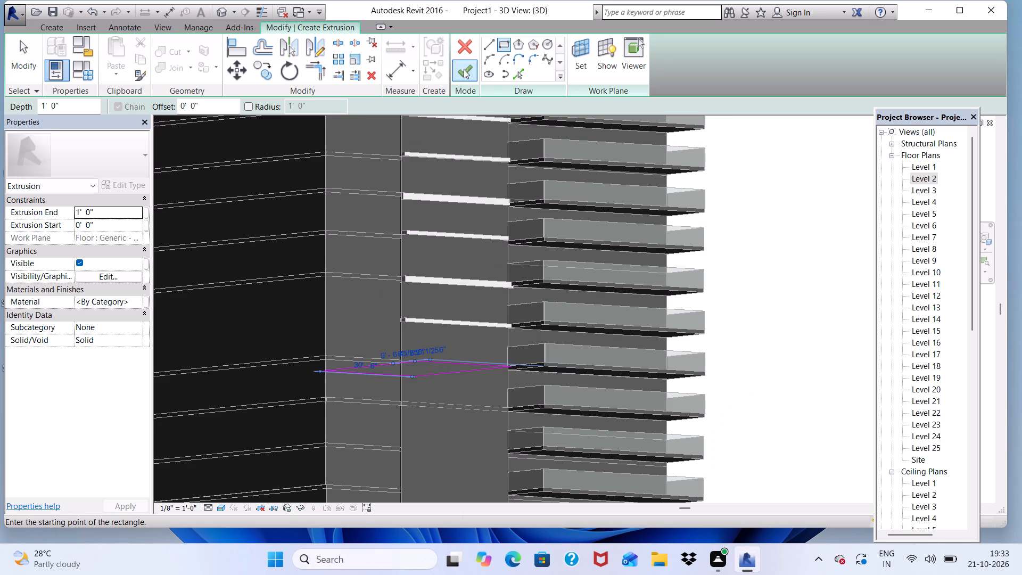
left_click(464, 69)
Pull the extrusion's outer face in to shorten its projection beyond the facade, and finish the in-place model.
scroll(473, 315, "down", 4)
middle_click_drag(470, 380, 472, 447)
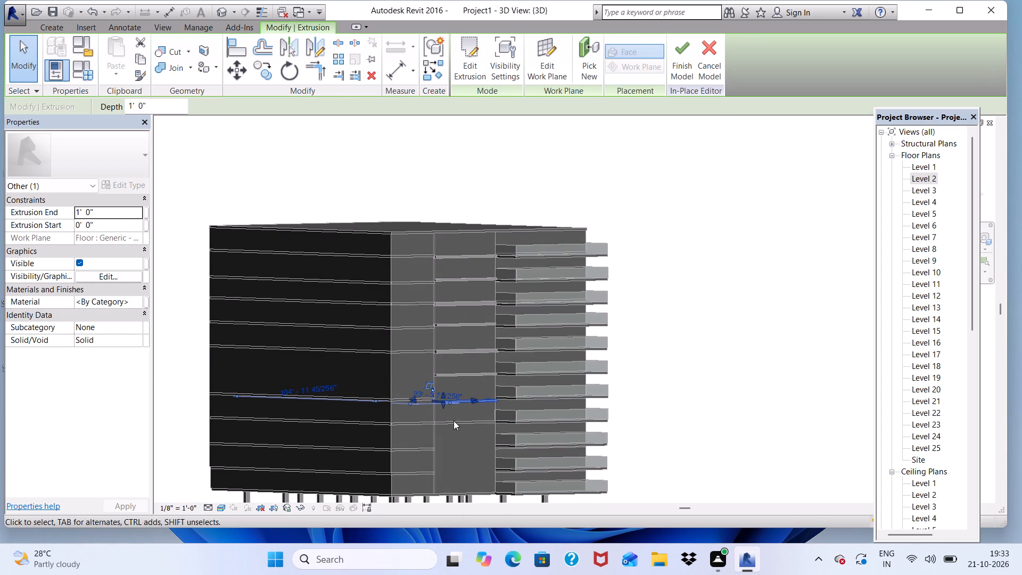
scroll(447, 409, "up", 4)
scroll(411, 376, "down", 3)
middle_click_drag(406, 376, 490, 459)
scroll(482, 423, "up", 5)
scroll(474, 377, "up", 6)
left_click_drag(502, 358, 484, 359)
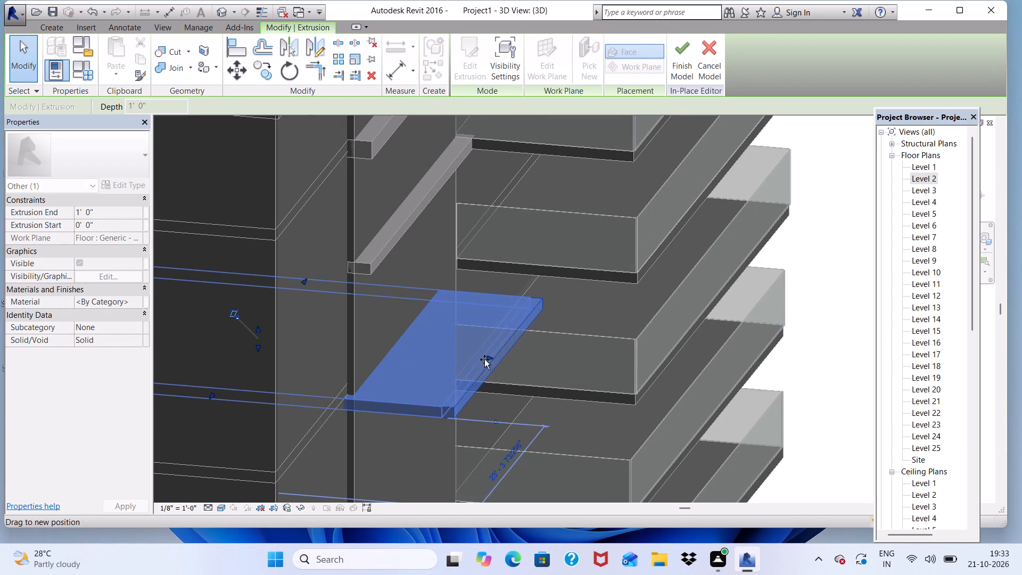
left_click_drag(484, 359, 462, 358)
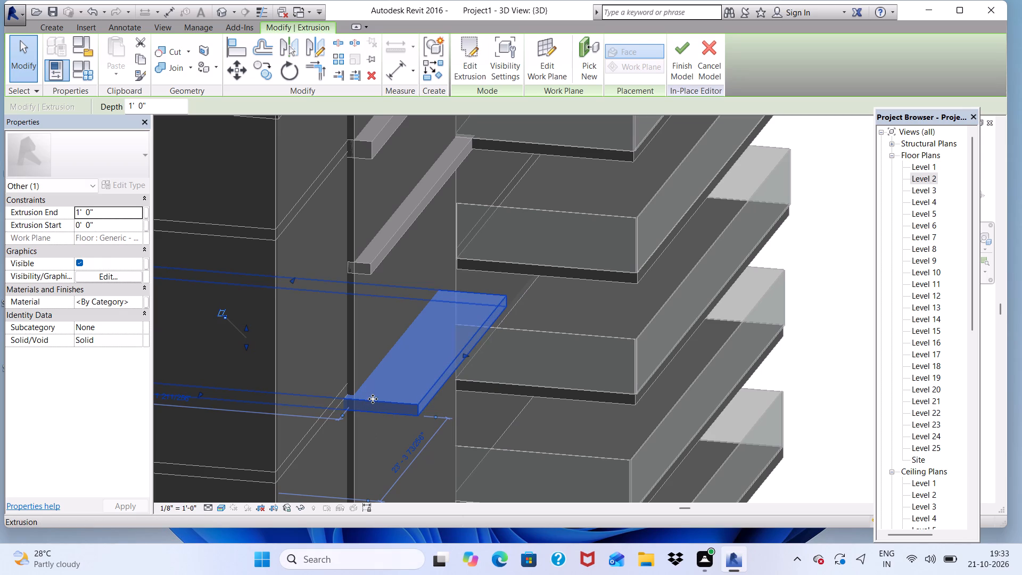
left_click(373, 399)
left_click(374, 412)
left_click(392, 405)
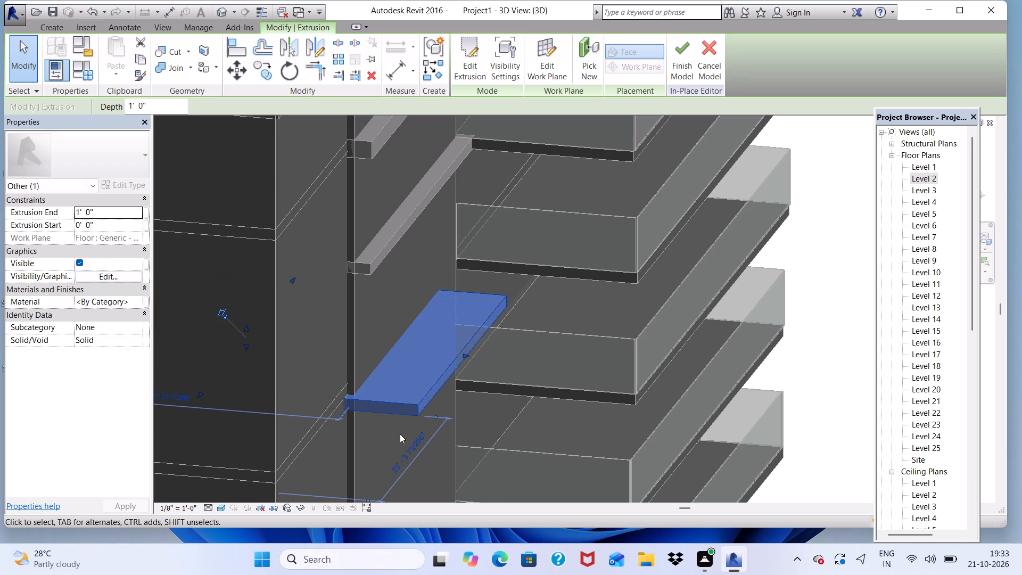
key("space")
left_click(679, 52)
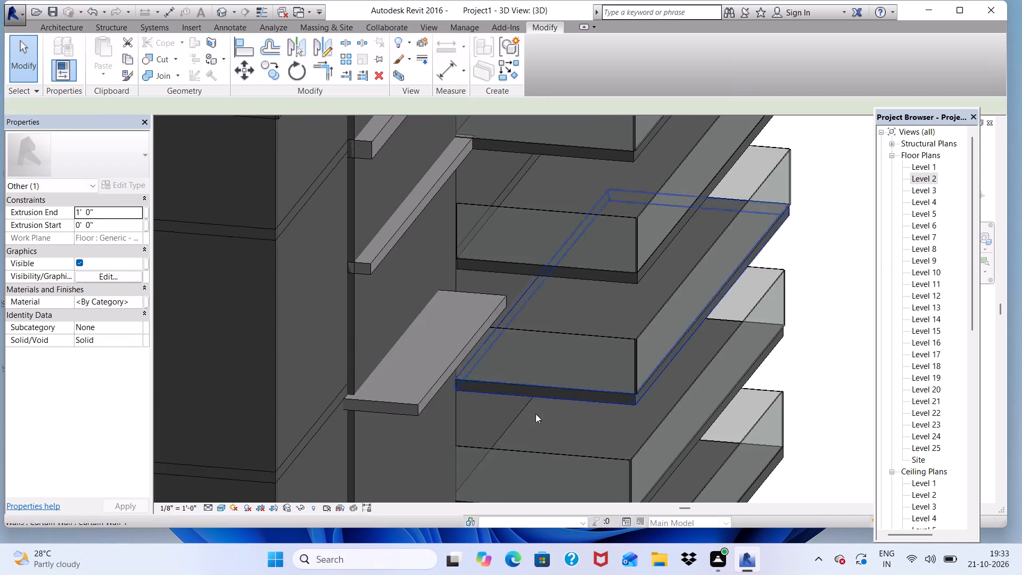
Shift the new lowest in-place slab slightly along the facade wall.
scroll(476, 454, "down", 1)
left_click(394, 410)
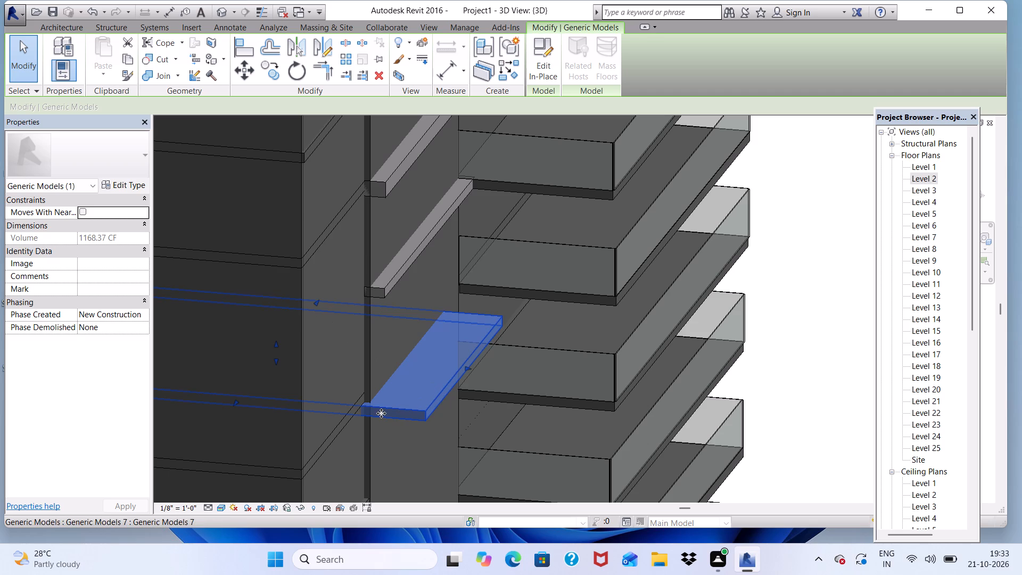
left_click_drag(380, 413, 425, 395)
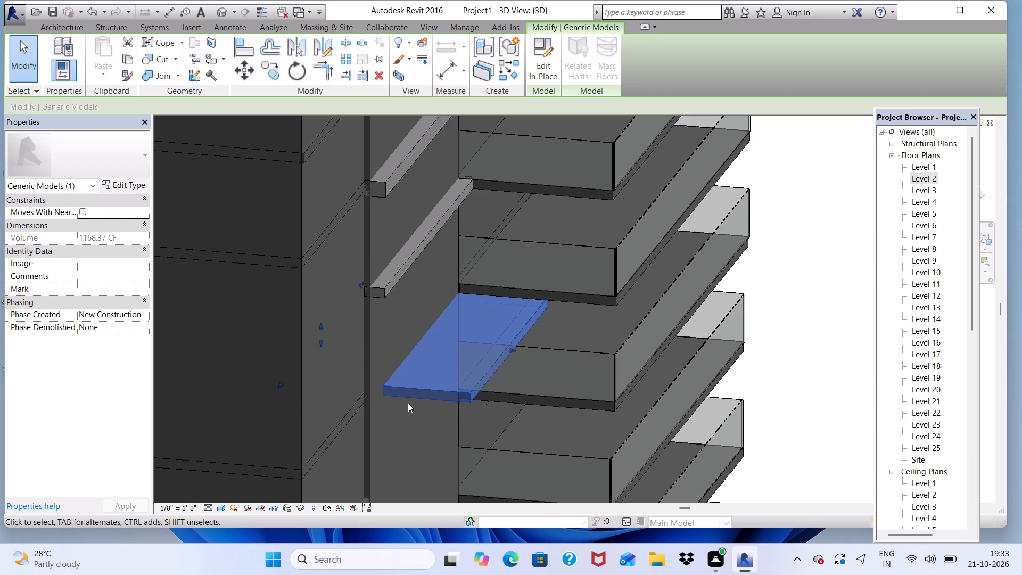
left_click_drag(402, 389, 384, 397)
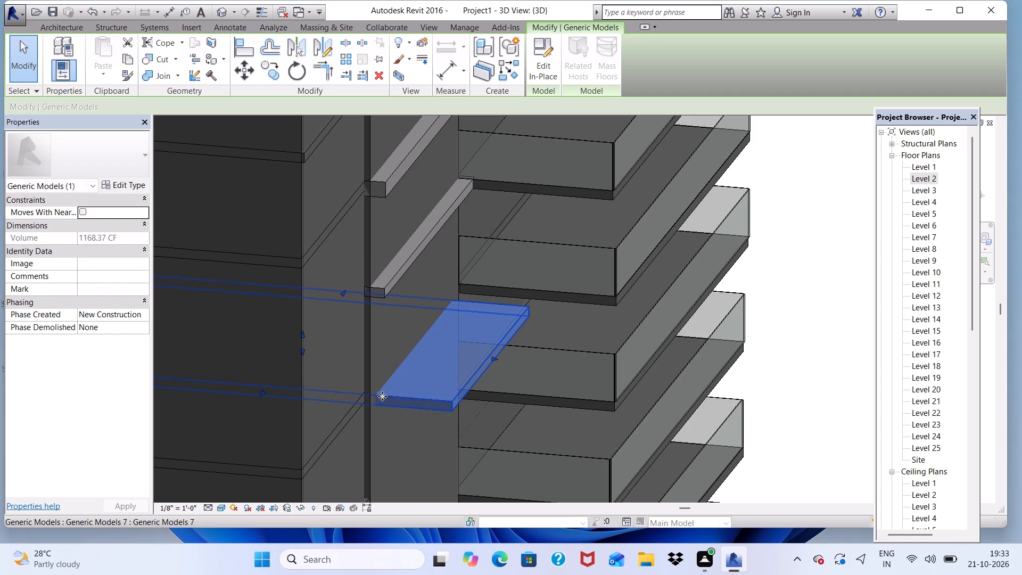
left_click_drag(378, 401, 372, 395)
left_click_drag(372, 395, 369, 391)
left_click_drag(381, 399, 373, 396)
scroll(487, 363, "up", 1)
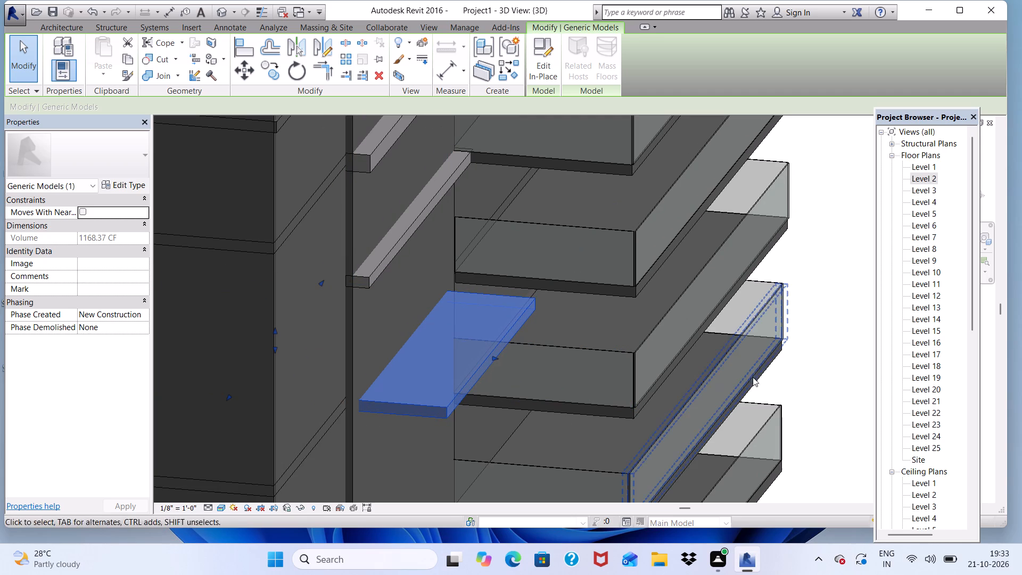
left_click(785, 375)
Pull the new slab's front face back so its projection matches the thin facade slabs above.
scroll(556, 378, "down", 5)
scroll(454, 413, "down", 1)
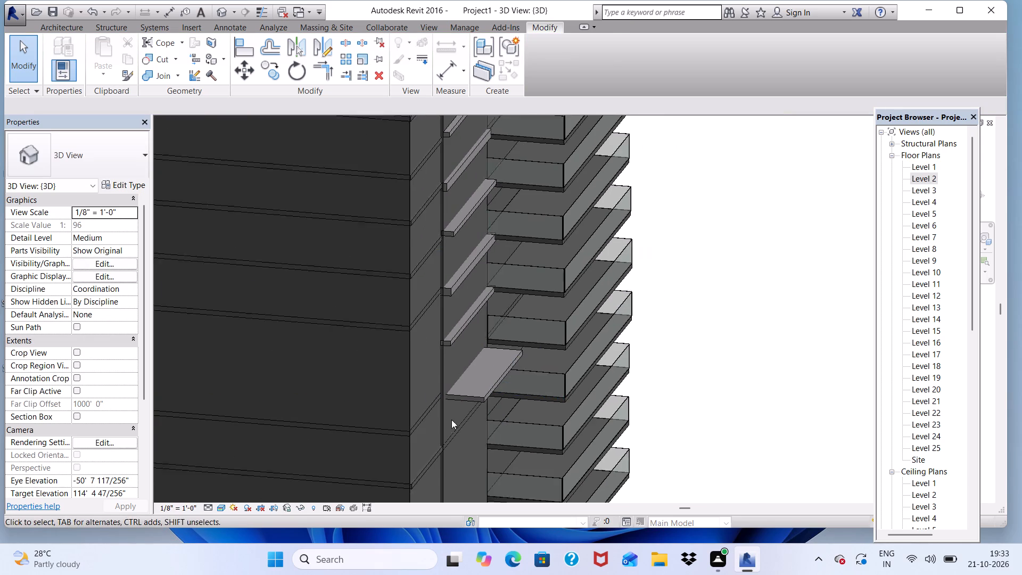
scroll(451, 420, "down", 1)
middle_click_drag(450, 415, 309, 393, "shift")
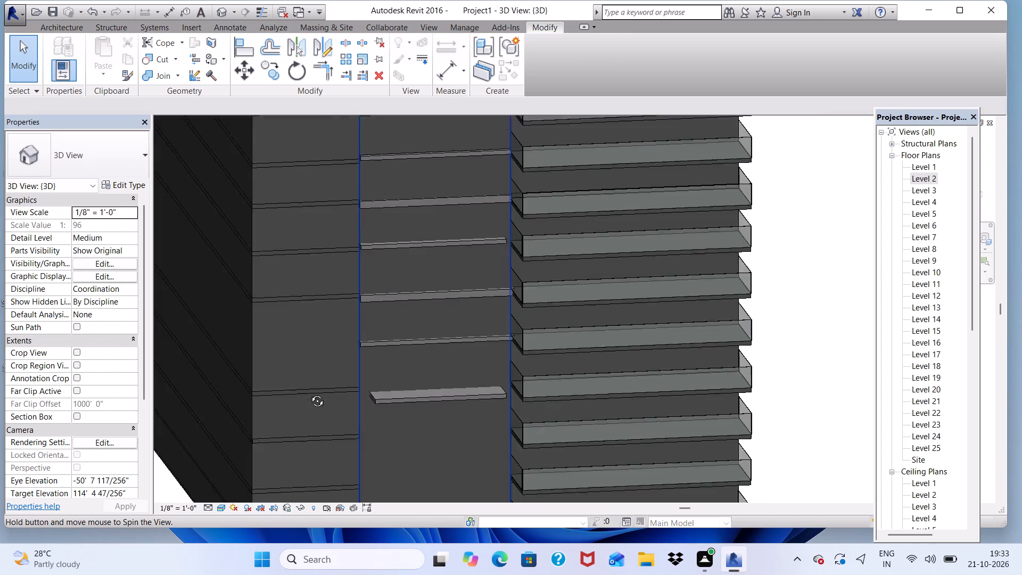
middle_click_drag(309, 393, 366, 399, "shift")
scroll(410, 391, "up", 2)
left_click(415, 406)
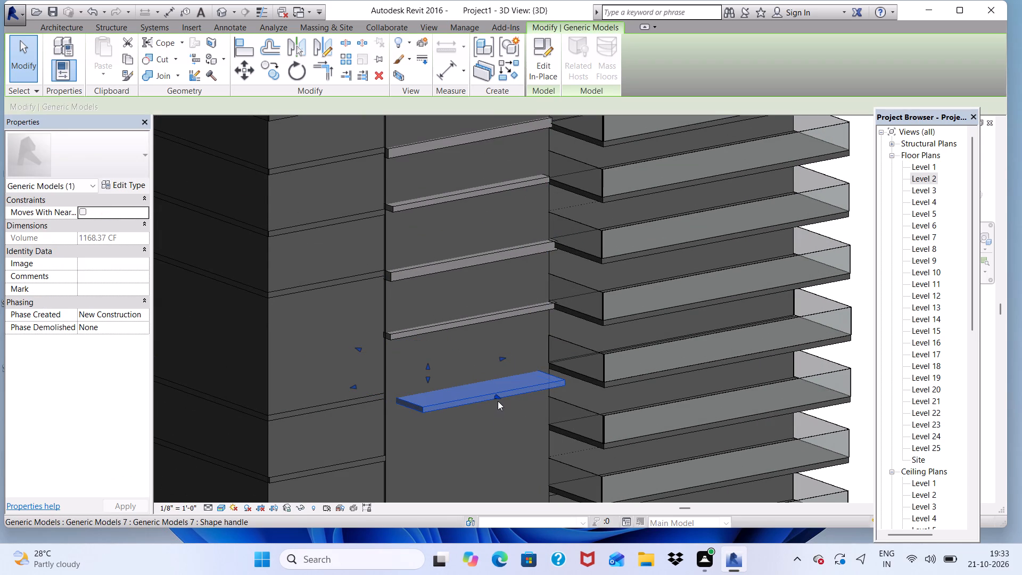
left_click_drag(494, 396, 475, 391)
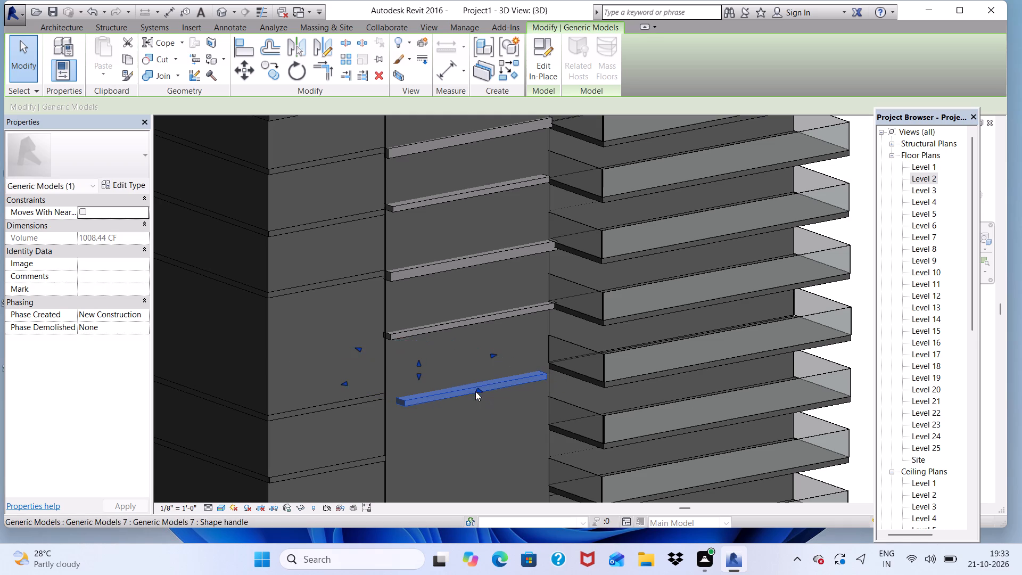
Stretch both ends of the new slab to meet the side edges of the facade wall strip.
scroll(384, 406, "up", 4)
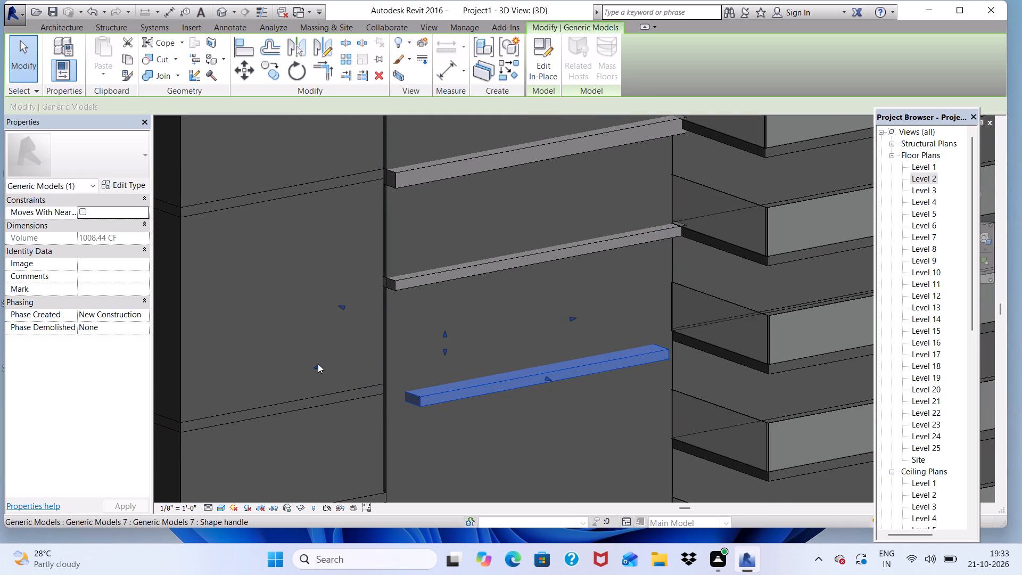
left_click_drag(318, 364, 292, 366)
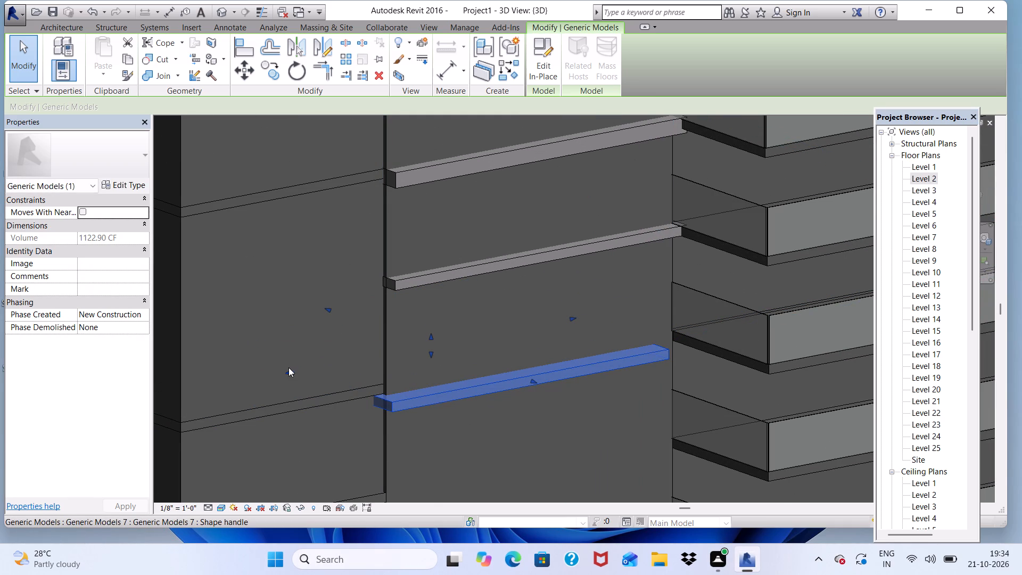
left_click_drag(289, 373, 301, 368)
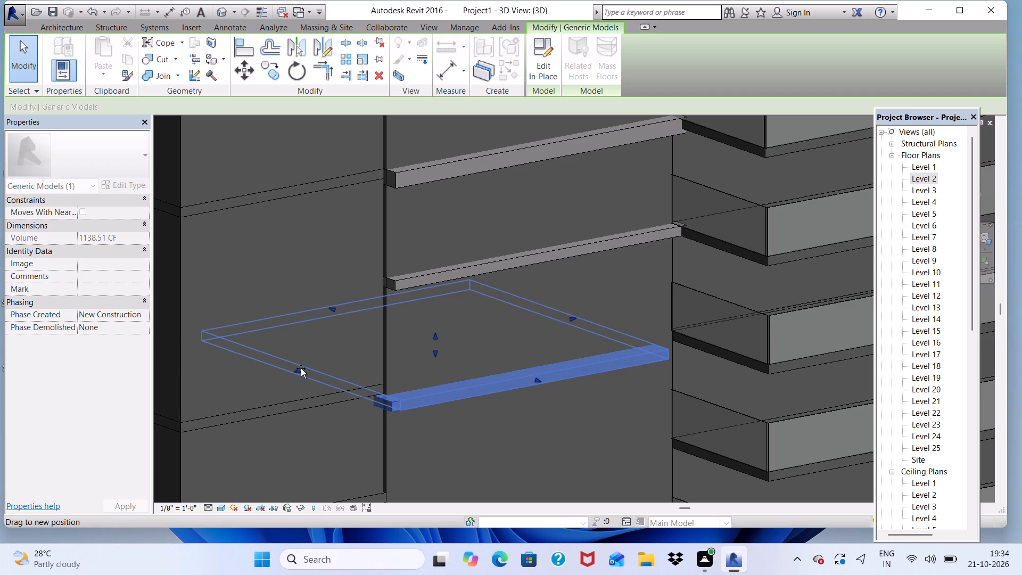
left_click_drag(301, 368, 301, 368)
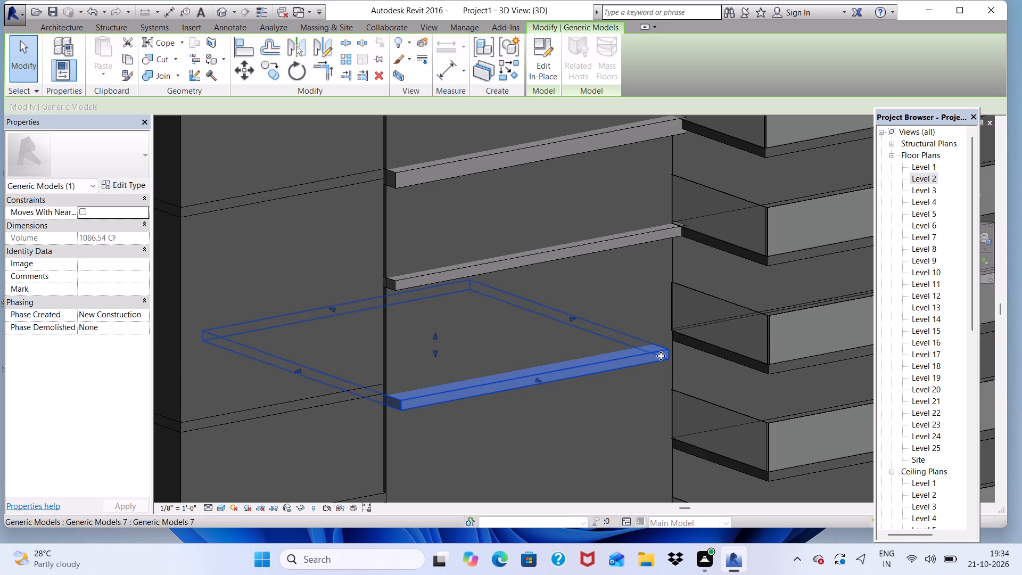
left_click(661, 356)
left_click(574, 319)
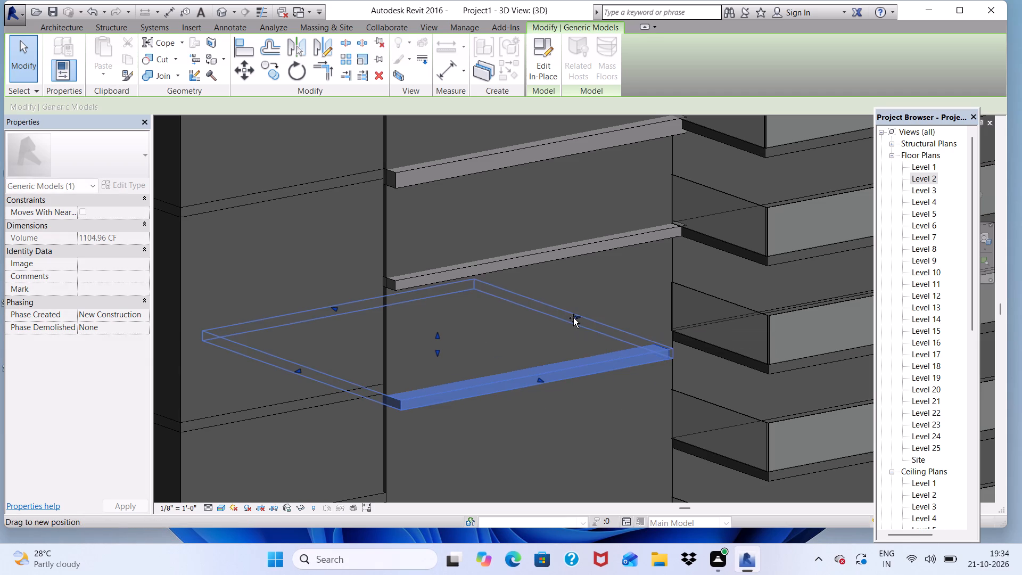
left_click(673, 358)
scroll(649, 358, "up", 3)
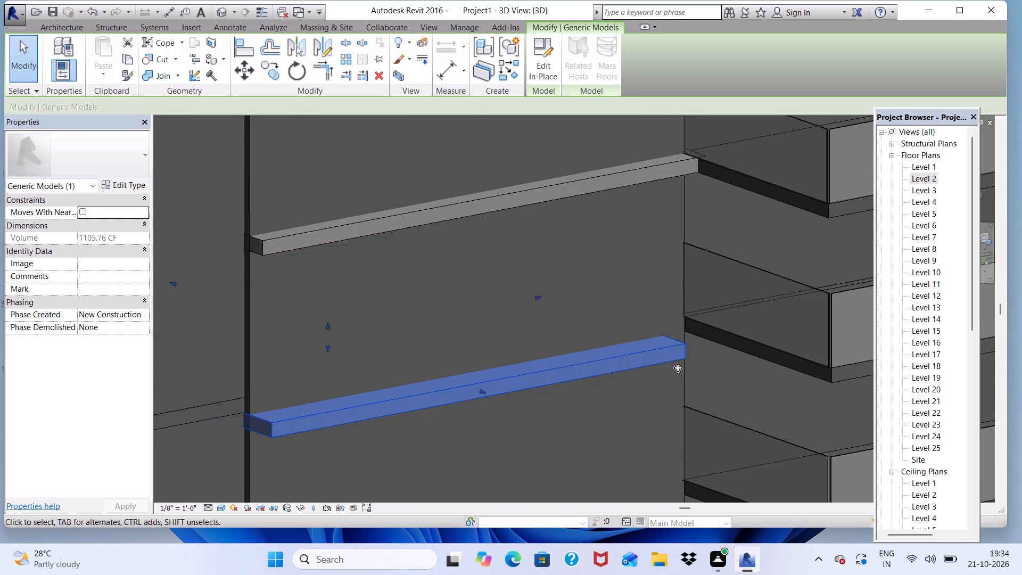
Rotate the selected lowest in-place slab and deselect it.
scroll(675, 364, "down", 7)
scroll(574, 352, "down", 8)
key("space")
scroll(570, 336, "up", 13)
scroll(231, 394, "down", 8)
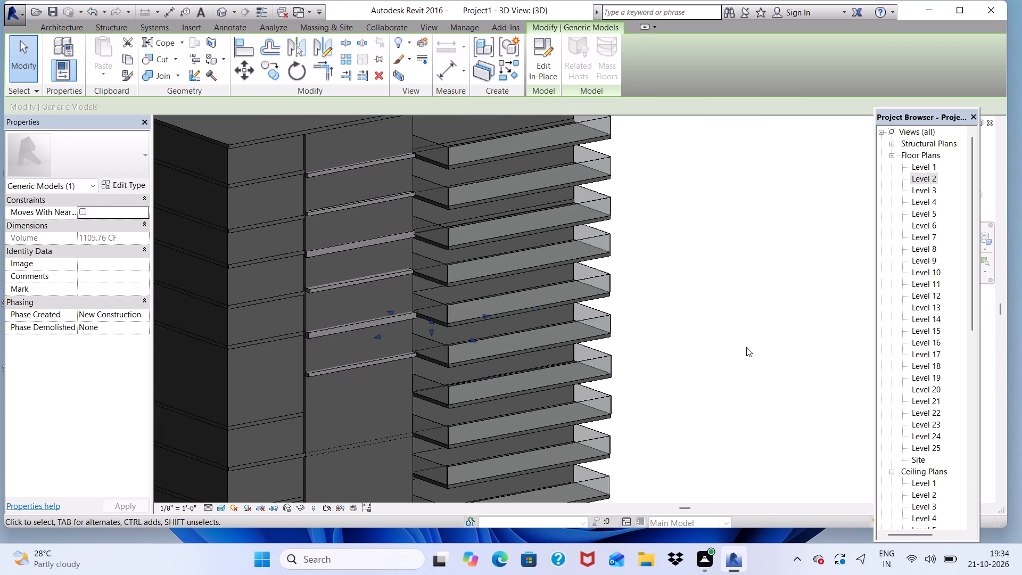
left_click(749, 345)
Examine the facade strip around and below the lowest thin slab, checking the slab positions against the adjacent storeys.
scroll(288, 438, "up", 4)
scroll(300, 367, "down", 6)
scroll(327, 368, "up", 5)
scroll(327, 368, "down", 8)
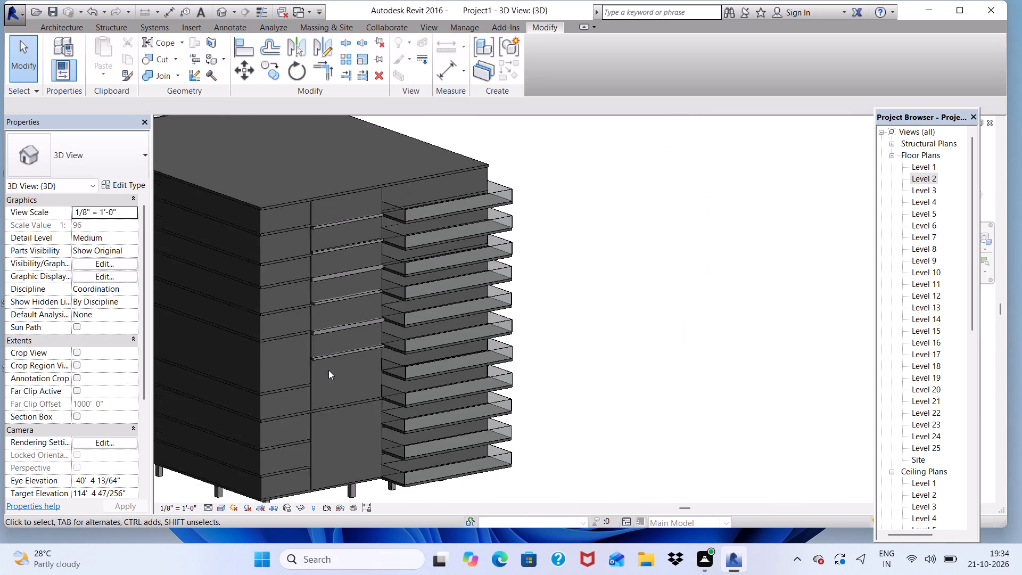
scroll(328, 370, "down", 1)
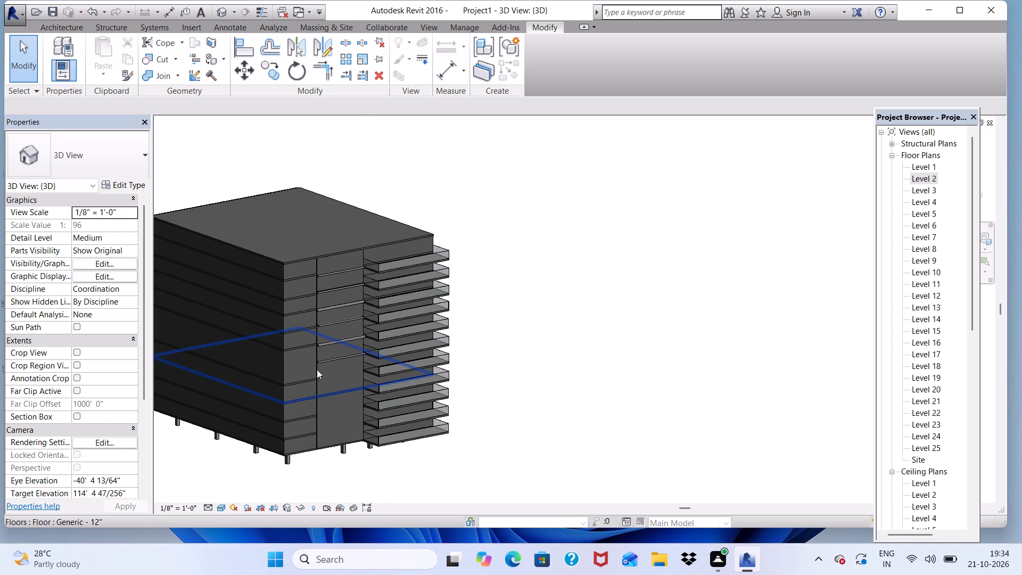
scroll(324, 344, "up", 9)
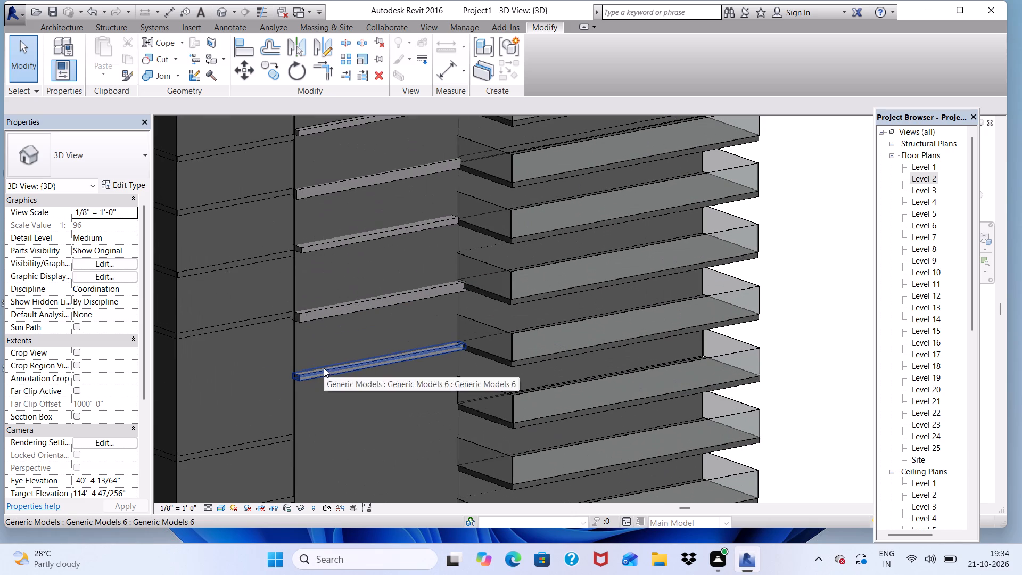
scroll(331, 354, "down", 2)
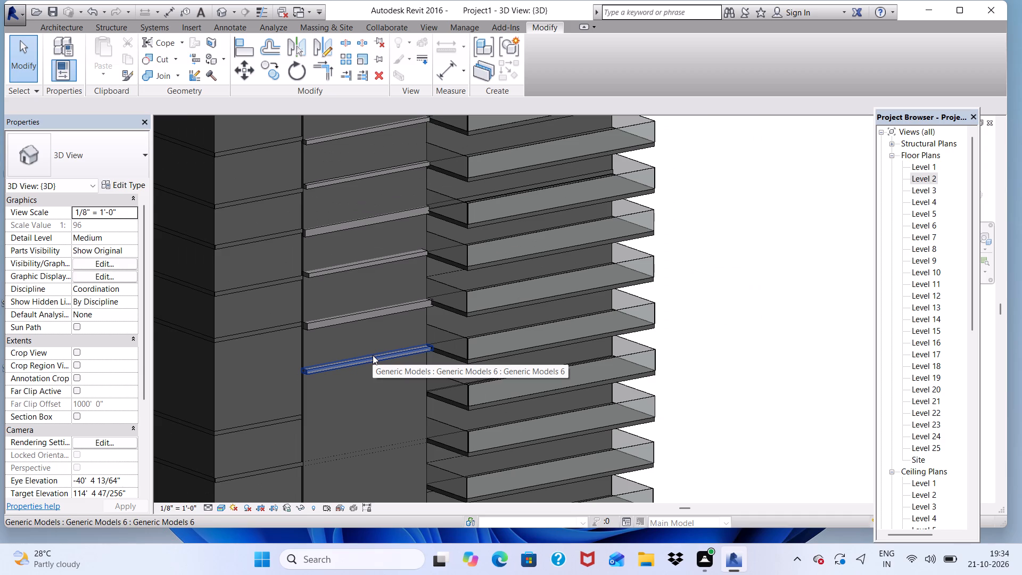
scroll(594, 348, "up", 2)
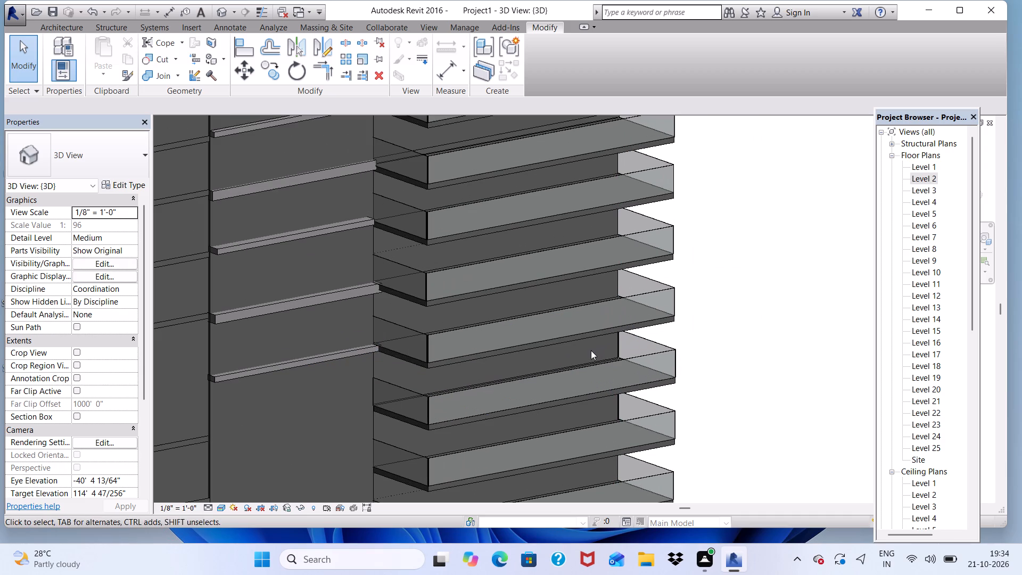
key("space")
scroll(242, 380, "up", 3)
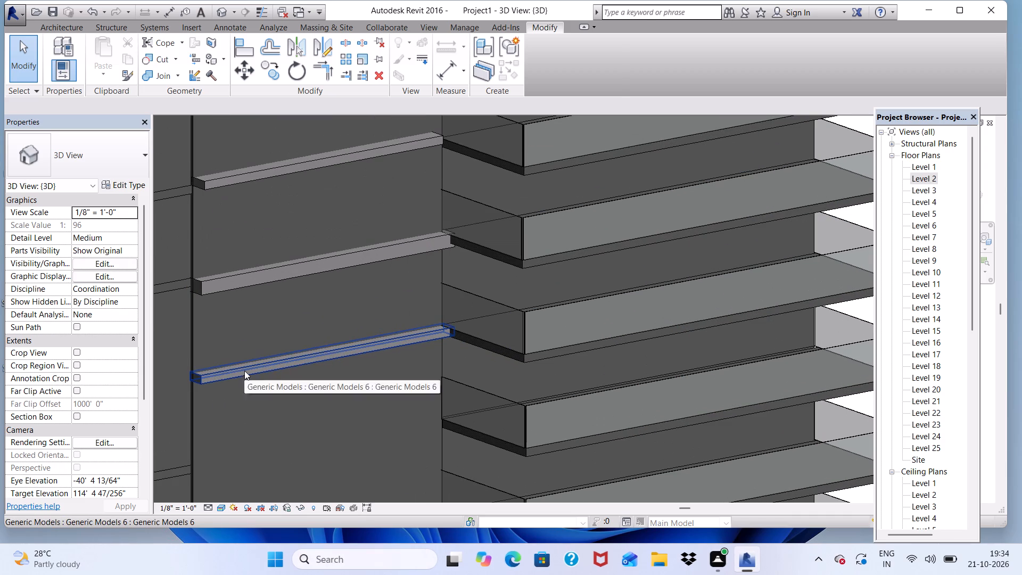
Nudge the front face of the lowest thin facade slab slightly outward and deselect the slab.
left_click(244, 371)
left_click_drag(318, 357, 326, 359)
left_click(326, 359)
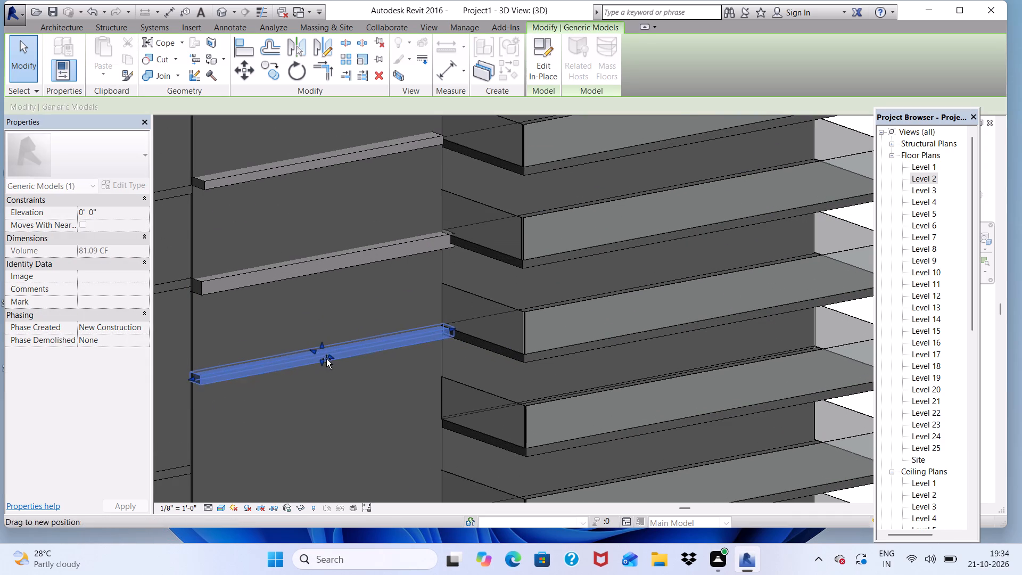
scroll(251, 363, "down", 5)
double_click(643, 361)
Examine the thin slabs on the facade strip from the side and front, comparing how far each one projects.
scroll(333, 390, "down", 2)
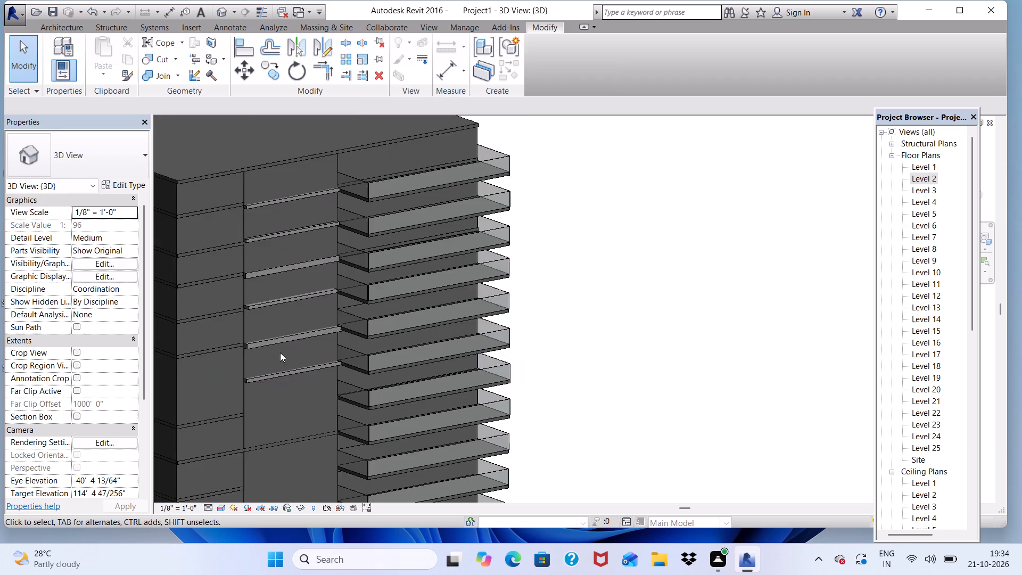
scroll(270, 354, "down", 3)
middle_click_drag(207, 373, 306, 387, "shift")
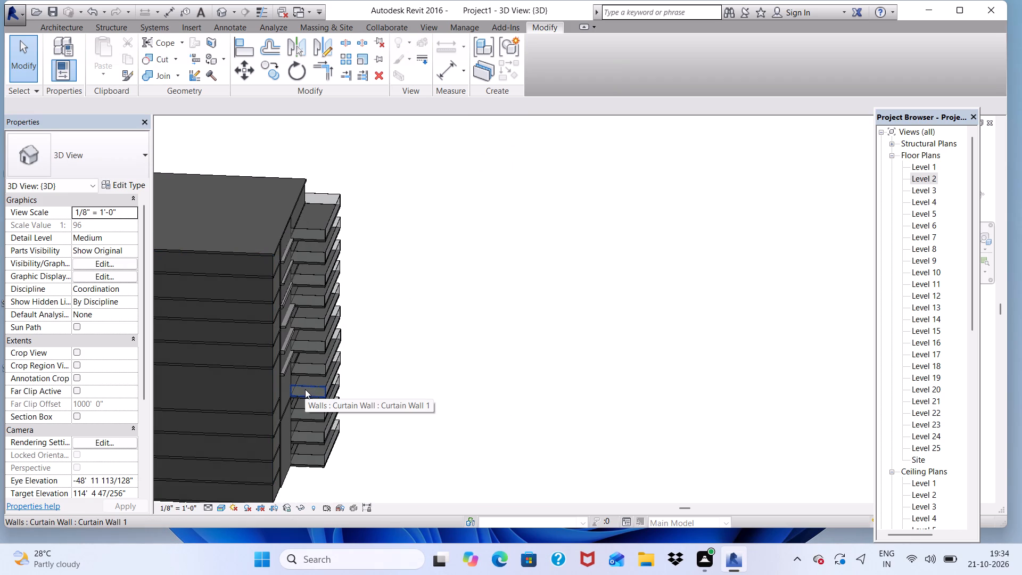
scroll(293, 410, "up", 4)
scroll(293, 418, "down", 2, "shift")
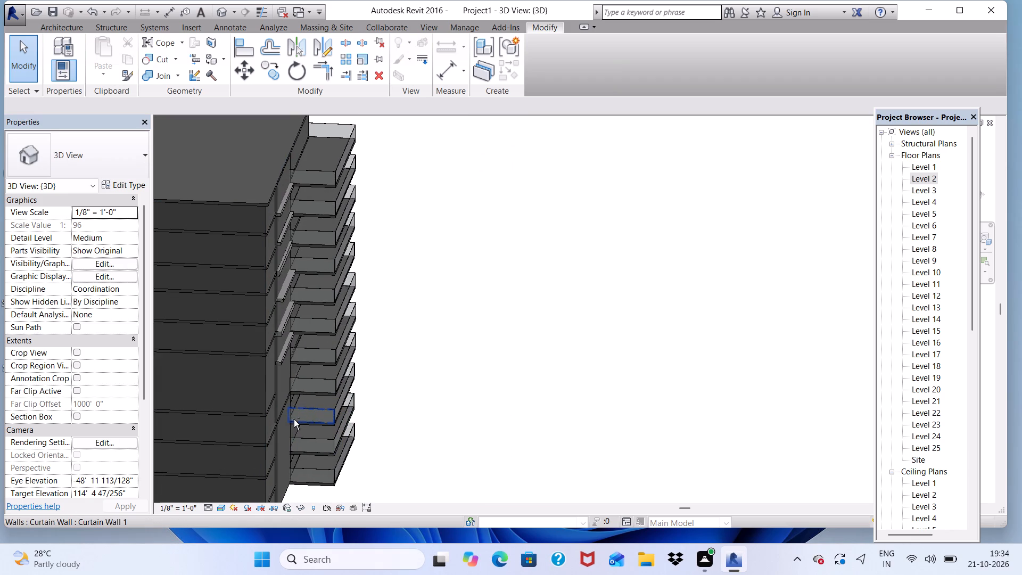
middle_click_drag(294, 420, 250, 410, "shift")
scroll(265, 386, "up", 1)
scroll(267, 383, "down", 3, "shift")
middle_click_drag(310, 463, 188, 333, "shift")
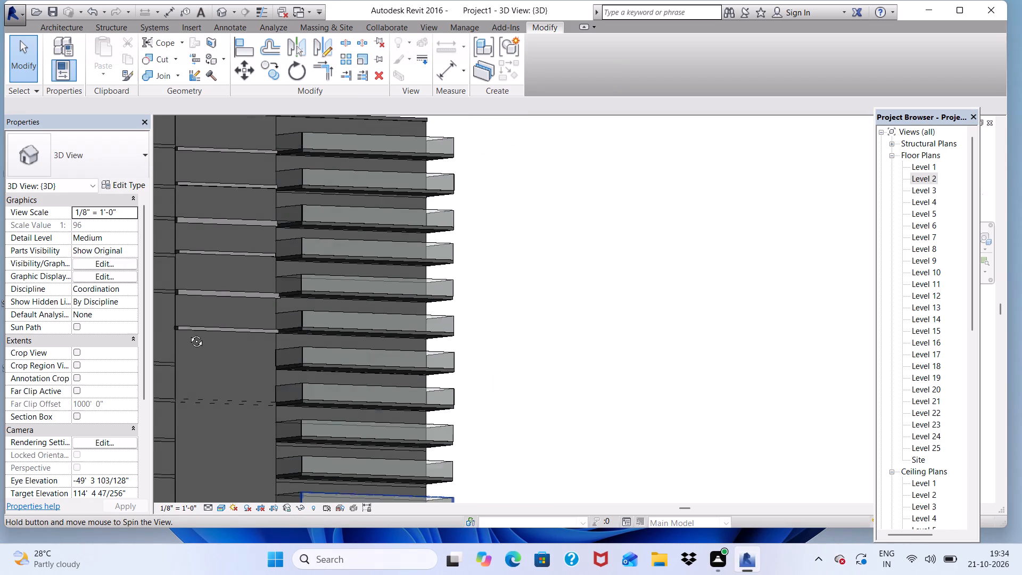
middle_click_drag(188, 333, 277, 422, "shift")
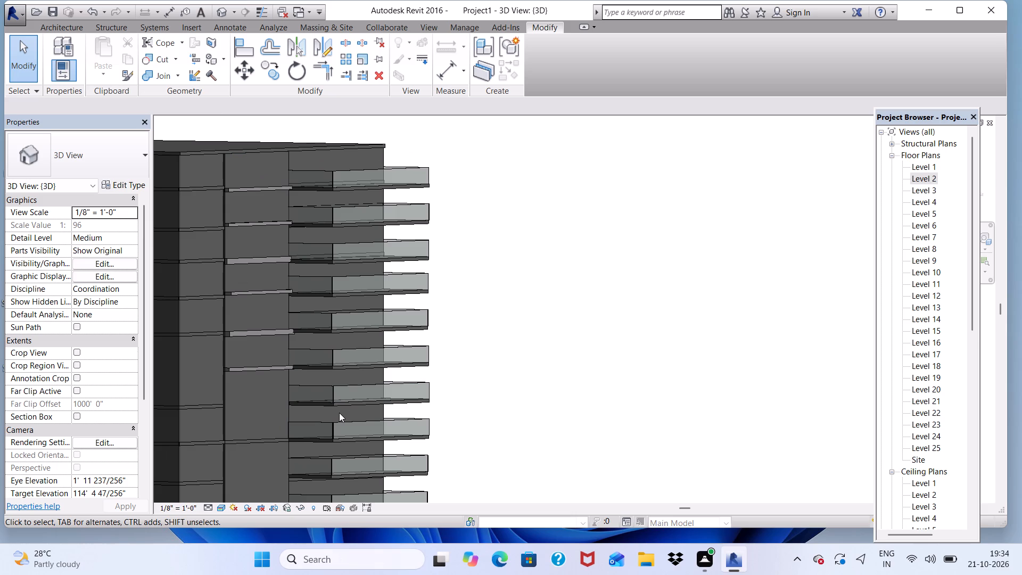
Pull back the front face of the second-lowest thin facade slab to reduce its projection, leaving it deselected.
scroll(241, 342, "up", 10)
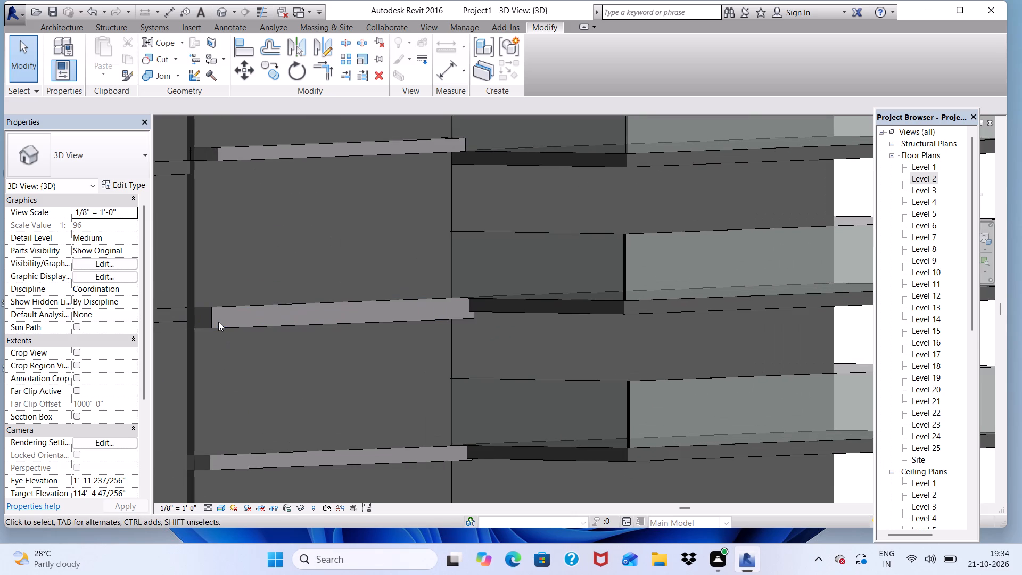
left_click(218, 322)
left_click(211, 321)
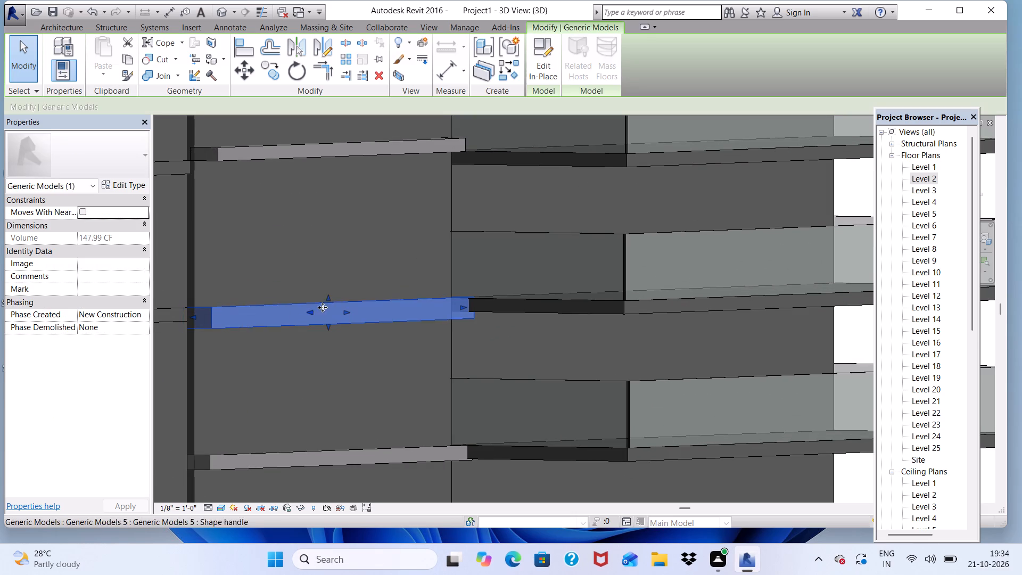
middle_click_drag(219, 335, 262, 429)
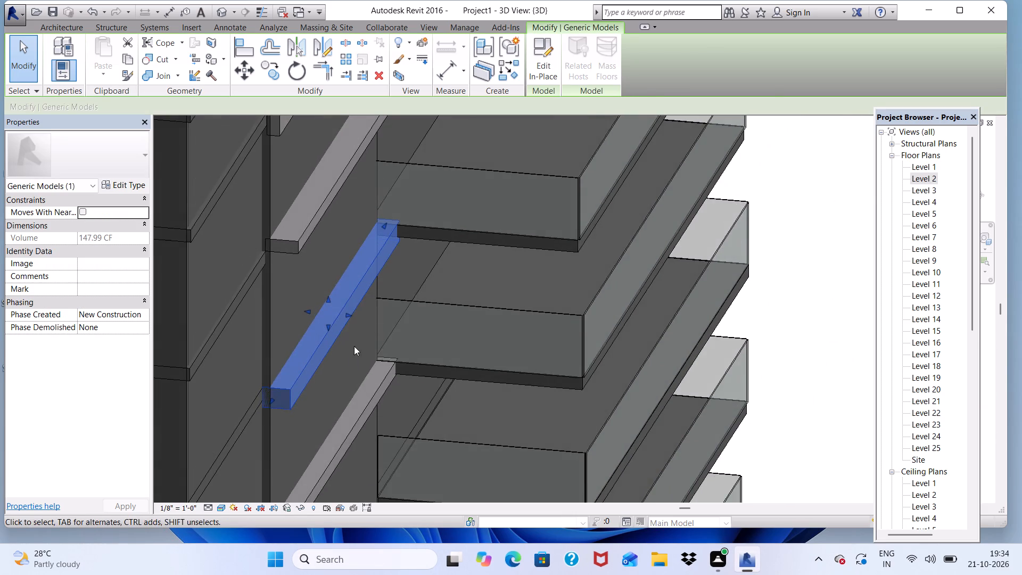
scroll(357, 336, "up", 4)
left_click_drag(339, 305, 334, 305)
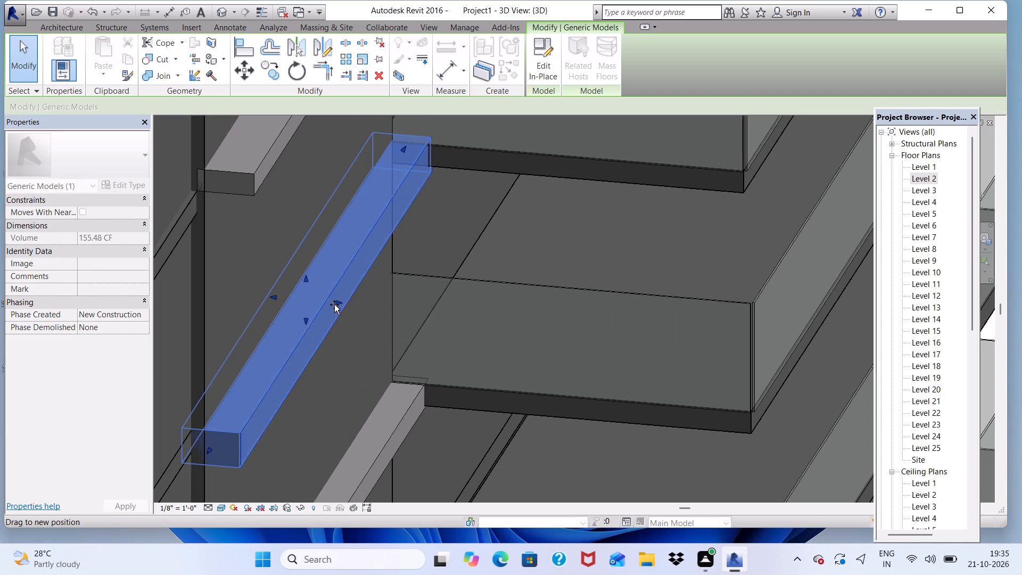
left_click_drag(334, 305, 323, 305)
scroll(308, 301, "down", 5)
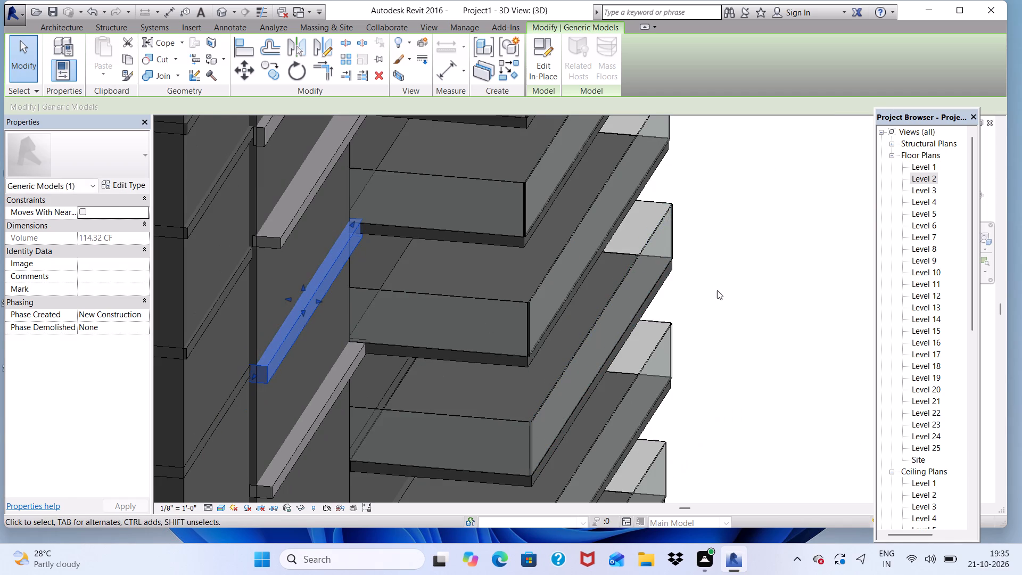
left_click(718, 290)
Examine the lowest thin slabs and the blank facade wall beneath them to locate the next storey's slab position.
scroll(167, 359, "down", 7)
scroll(264, 409, "up", 5)
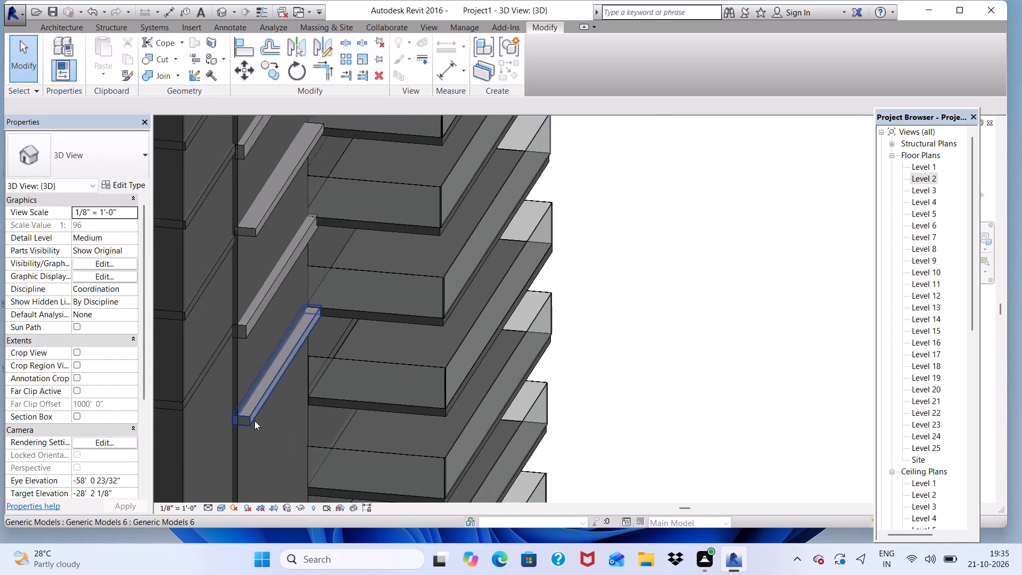
scroll(252, 426, "down", 8)
scroll(290, 410, "up", 5)
scroll(267, 357, "up", 4)
scroll(269, 355, "down", 2)
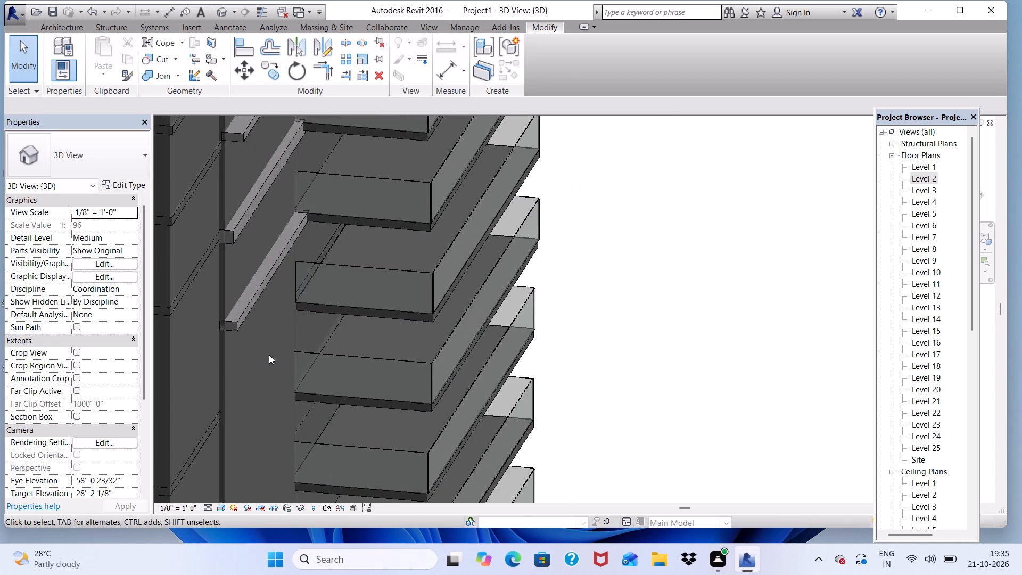
scroll(269, 355, "down", 2)
middle_click_drag(269, 394, 130, 347, "shift")
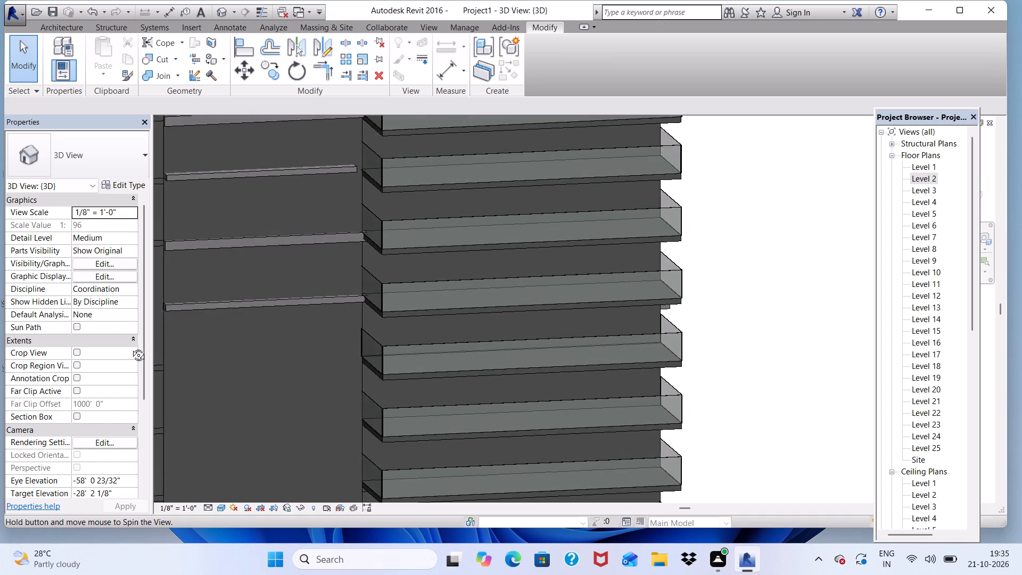
middle_click_drag(130, 347, 130, 346, "shift")
scroll(251, 277, "up", 4)
scroll(275, 255, "down", 6)
scroll(323, 255, "up", 1)
scroll(324, 258, "down", 4)
scroll(251, 269, "up", 1)
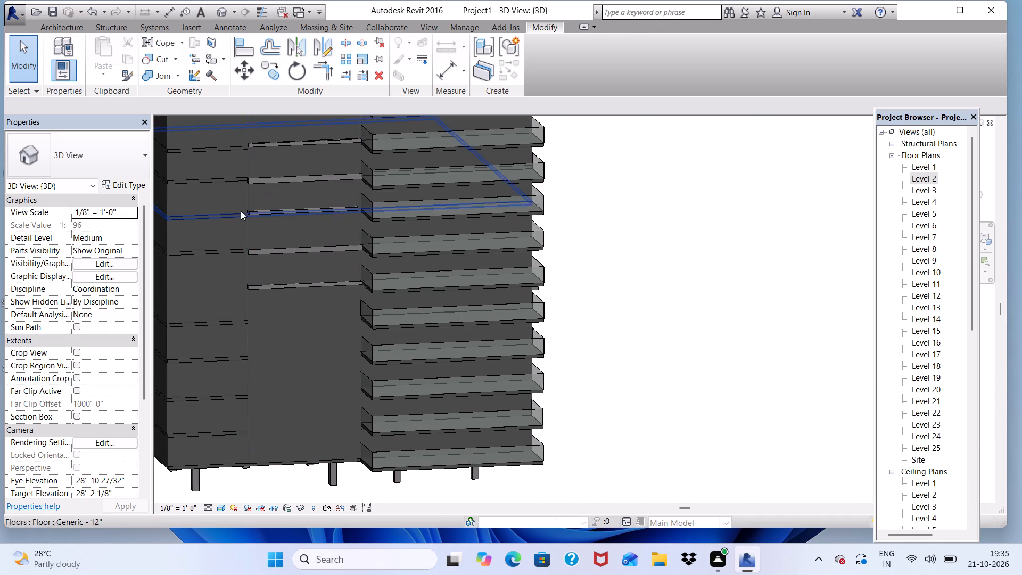
scroll(292, 279, "up", 5)
scroll(267, 305, "down", 1)
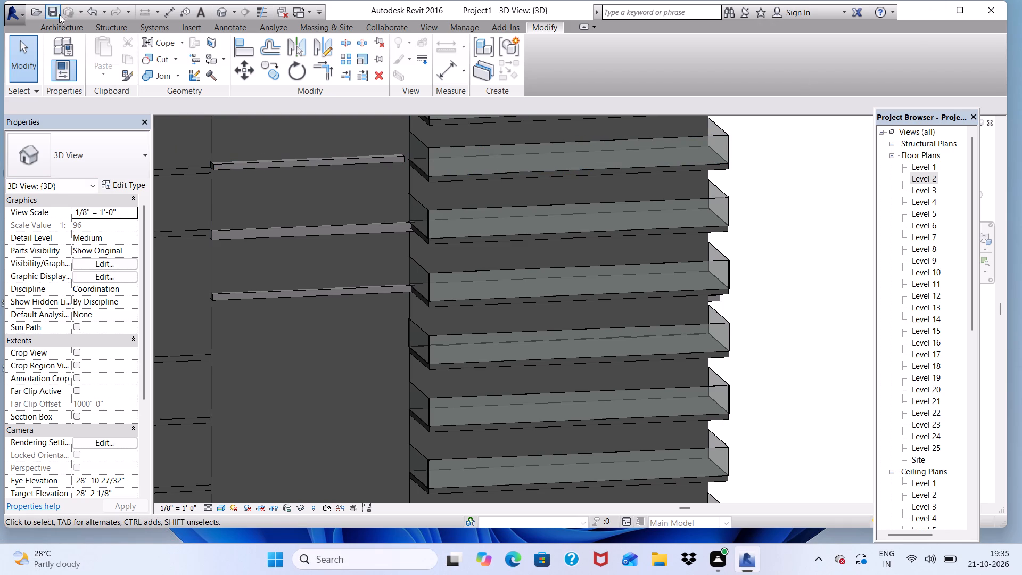
Start a new in-place component in the Generic Models category, keeping the default name.
left_click(58, 28)
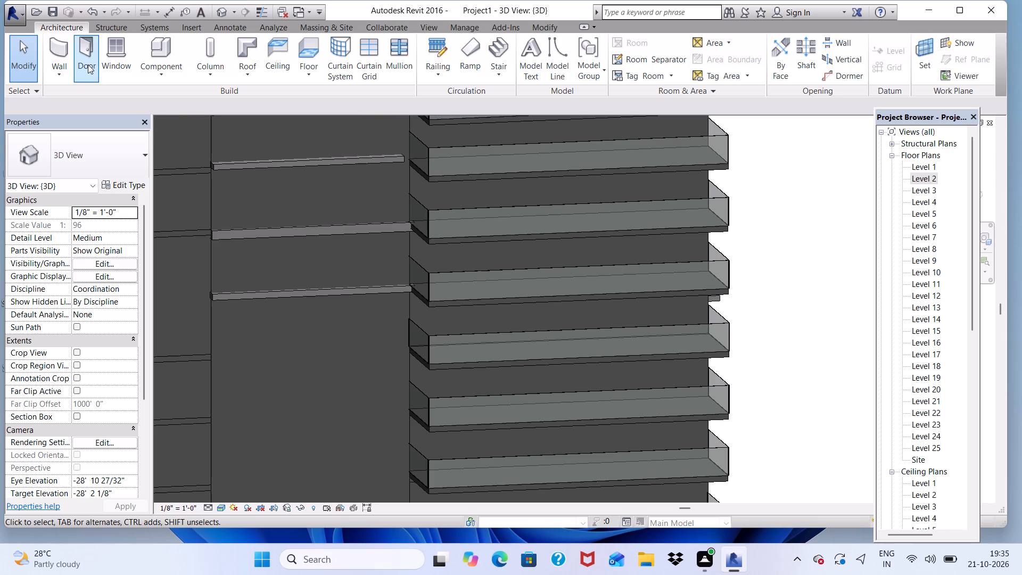
left_click(154, 69)
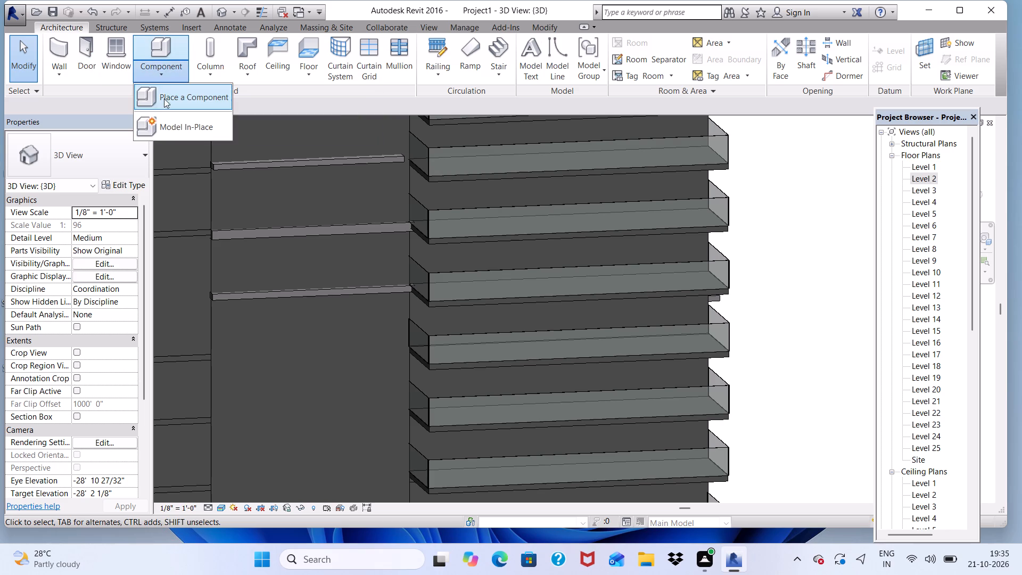
left_click(173, 125)
scroll(545, 190, "down", 2)
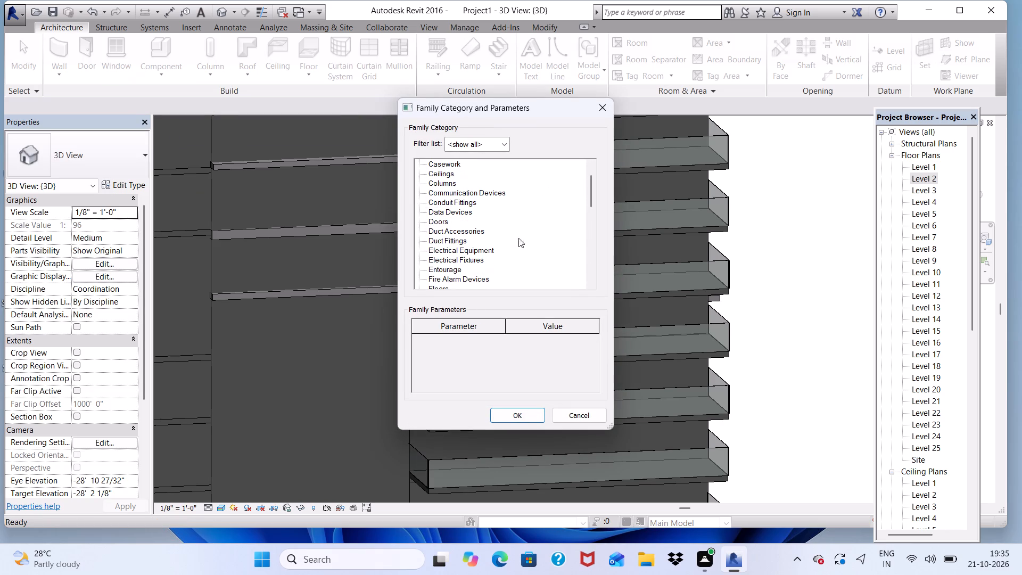
scroll(493, 247, "down", 5)
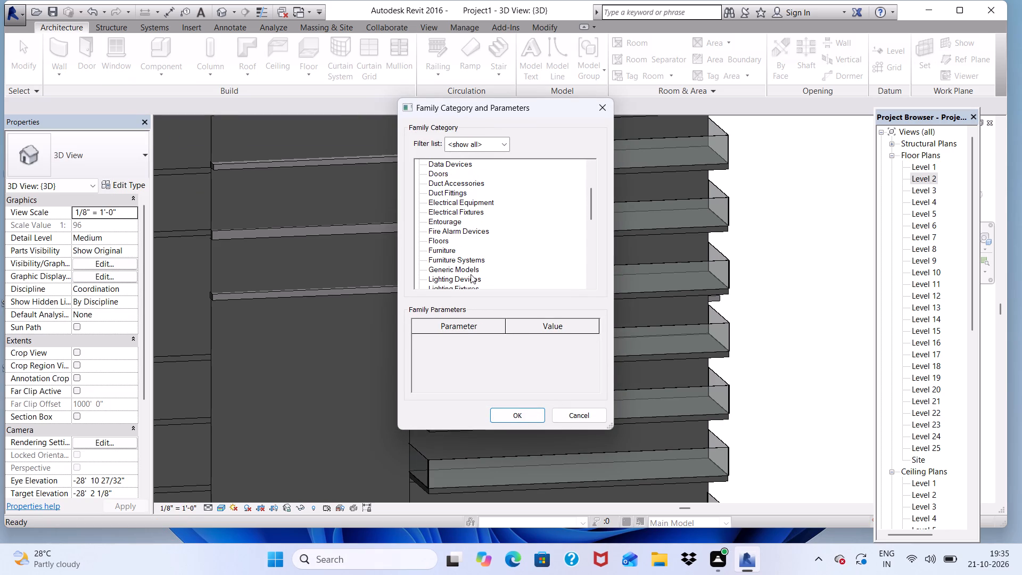
left_click(471, 270)
left_click(516, 415)
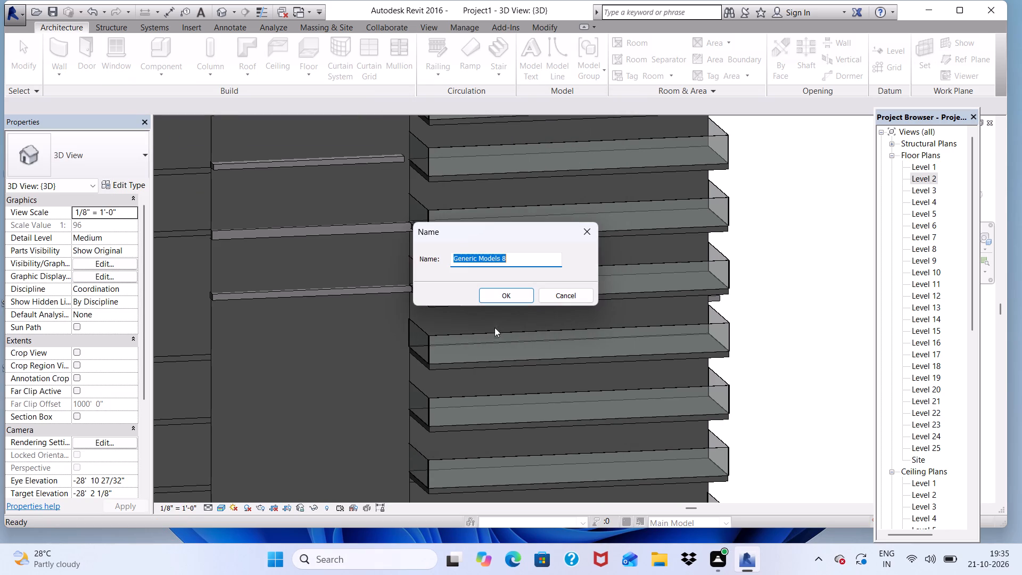
left_click(507, 300)
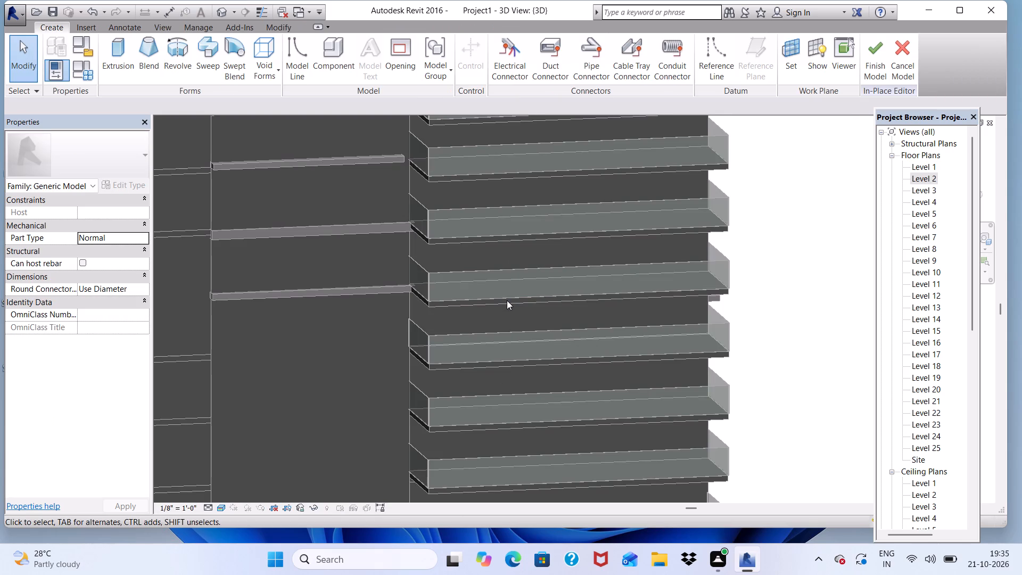
Start an extrusion and pick the Generic - 12" floor edge below the lowest thin slab as its work plane.
left_click(112, 55)
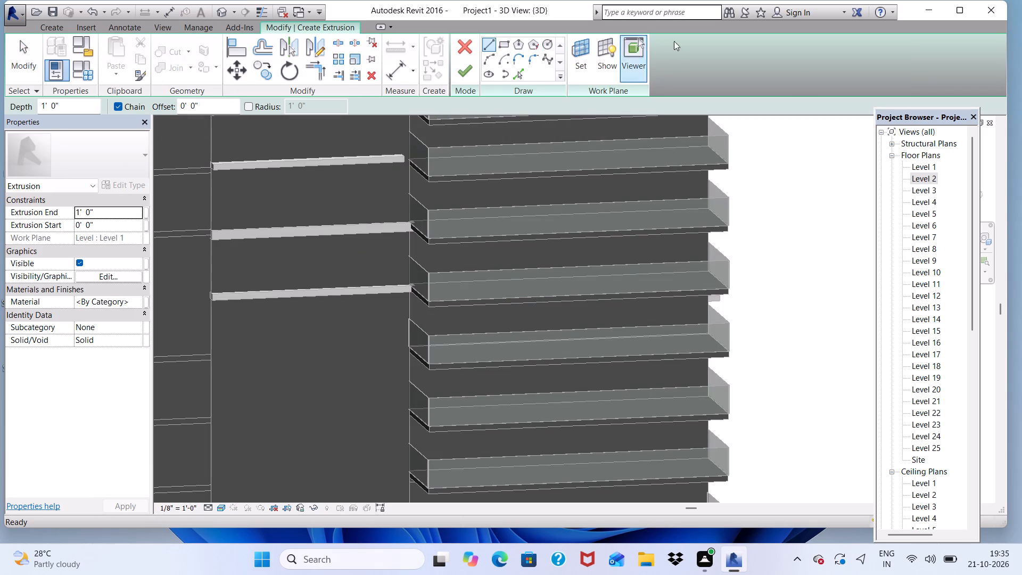
left_click(580, 53)
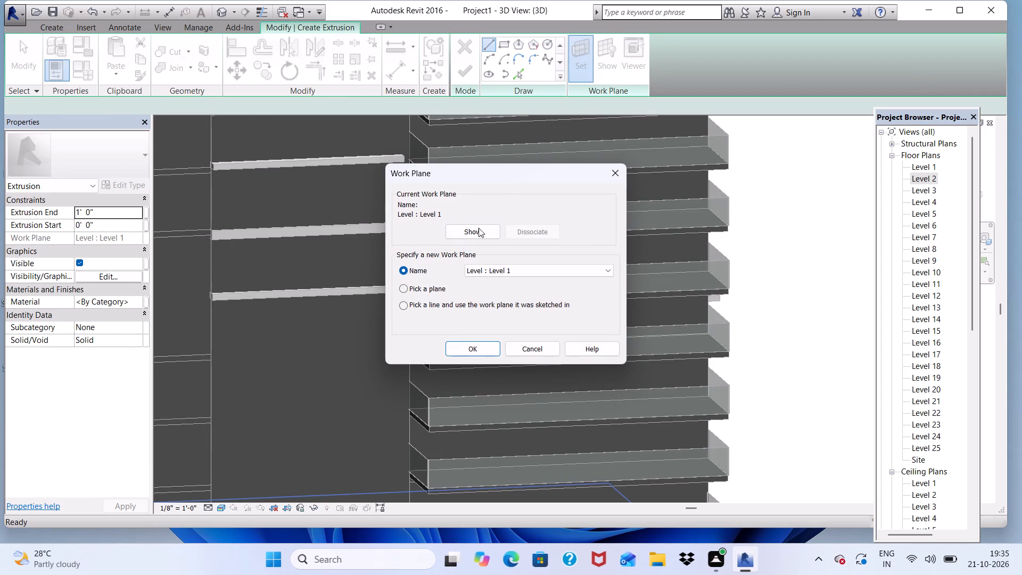
left_click(403, 289)
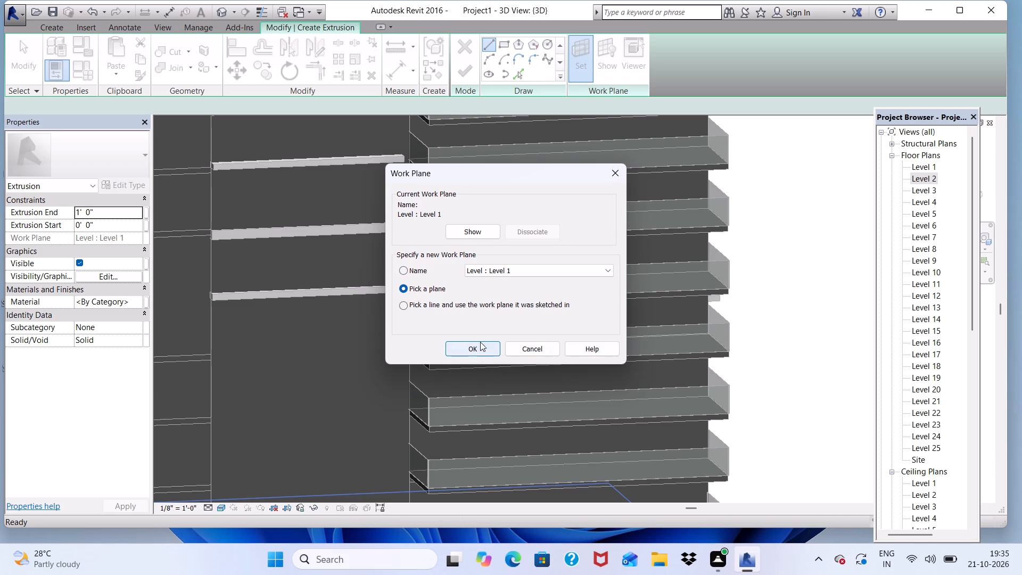
left_click(480, 339)
left_click(476, 346)
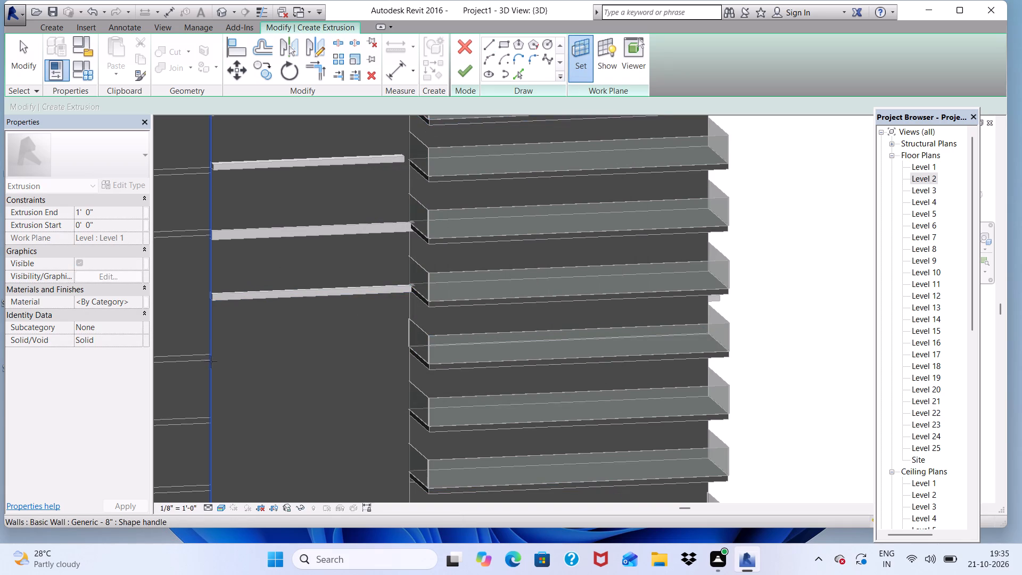
left_click(184, 362)
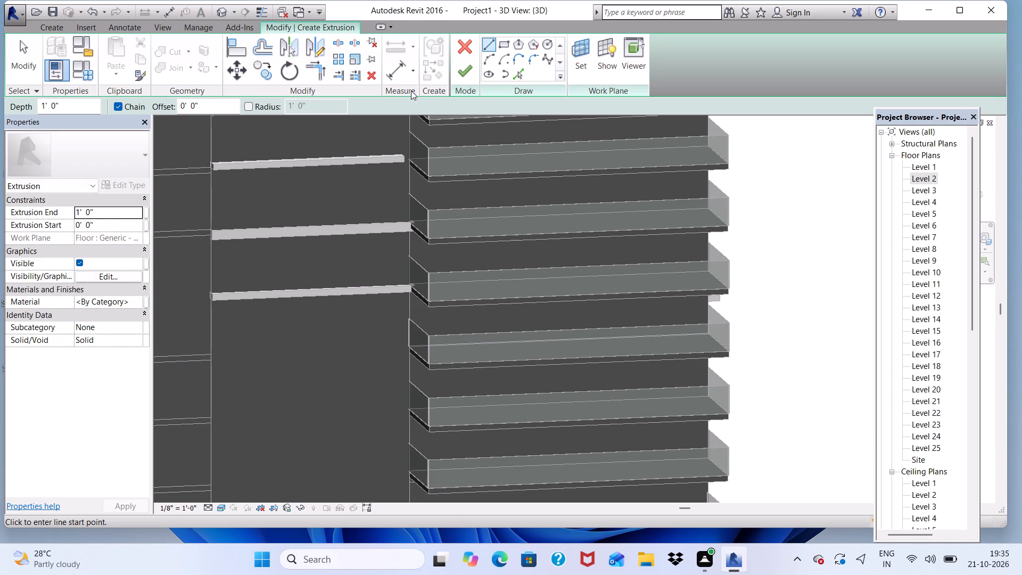
Sketch a narrow rectangle about 34 ft long across the facade strip and finish it as a 1' 0" deep extrusion.
left_click(504, 47)
scroll(220, 342, "up", 3)
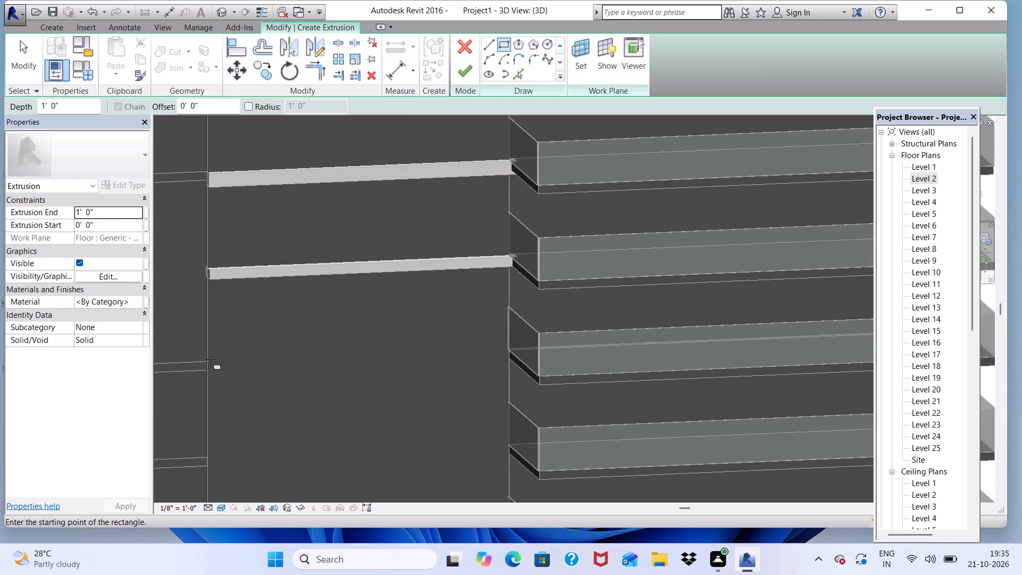
left_click(207, 363)
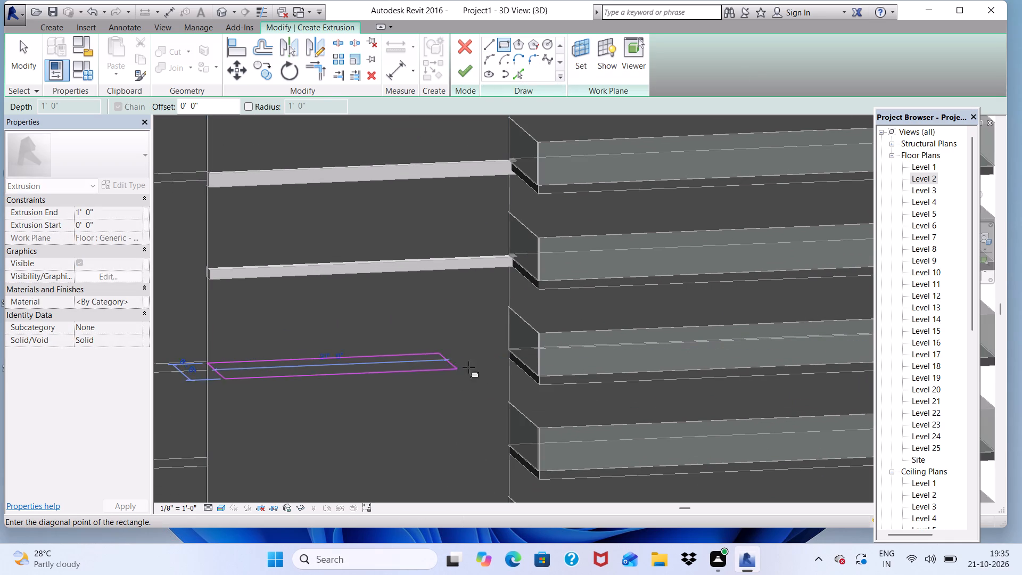
left_click(518, 359)
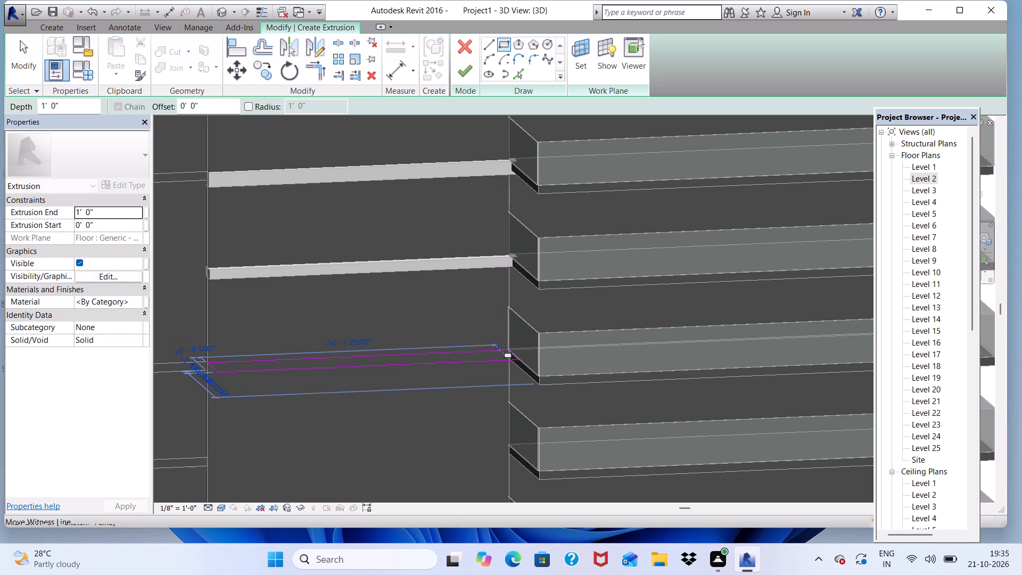
left_click(465, 66)
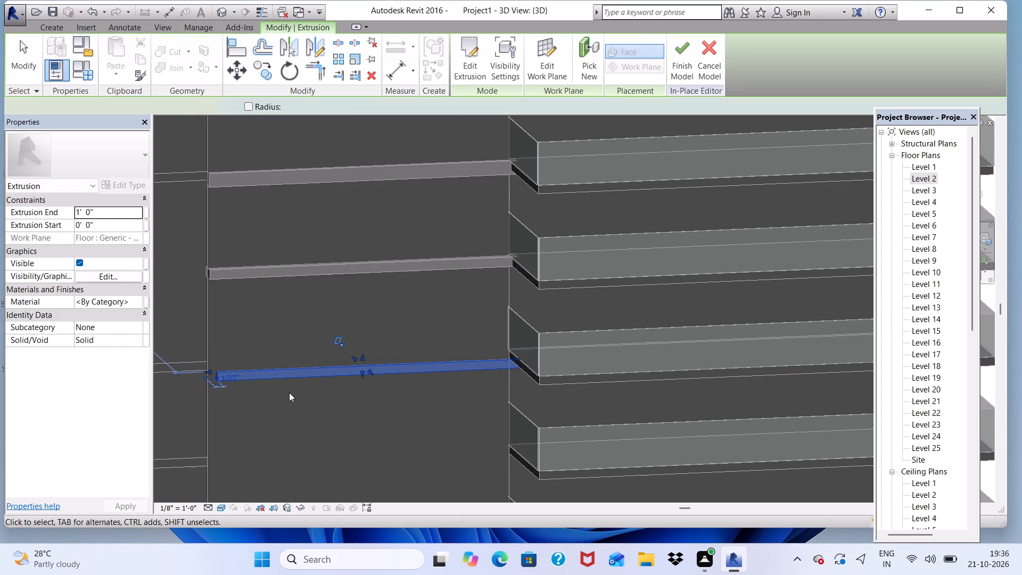
Stretch the new extrusion's depth to about 1' 3" and deselect it.
middle_click_drag(272, 389, 419, 388, "shift")
scroll(357, 396, "up", 3)
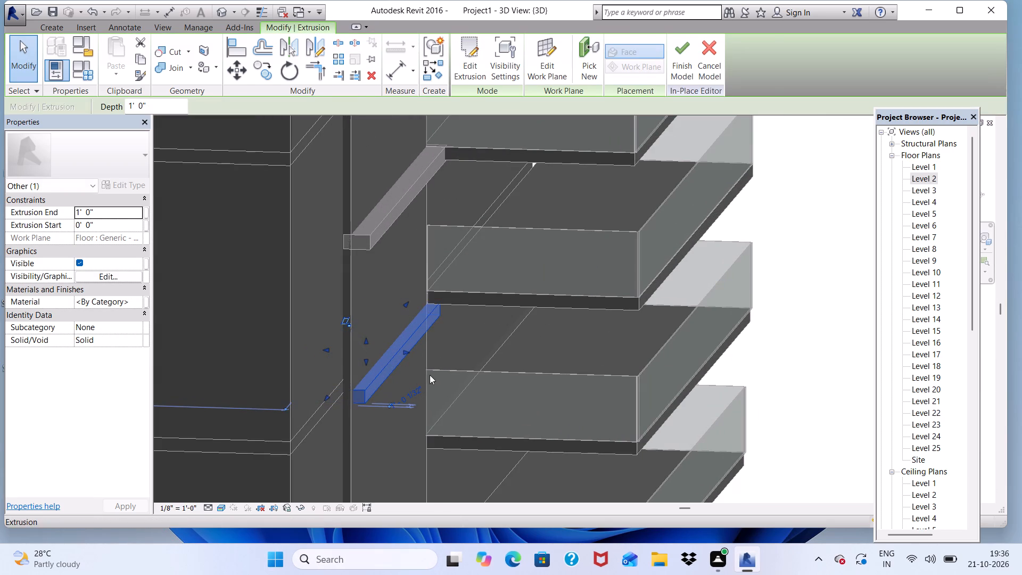
left_click_drag(363, 362, 357, 362)
double_click(357, 362)
scroll(367, 295, "down", 6)
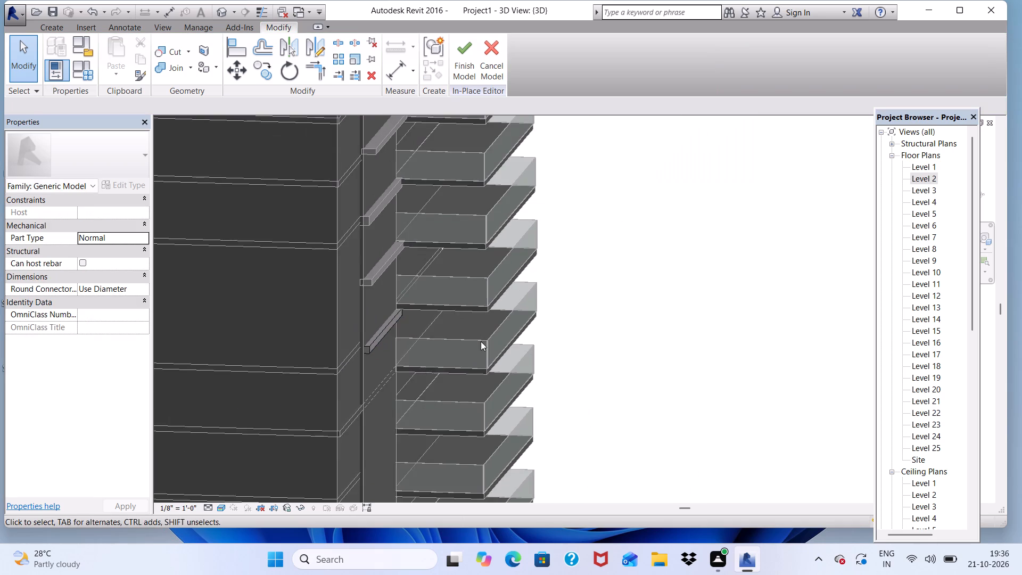
scroll(427, 331, "down", 3)
left_click_drag(500, 339, 575, 328)
key("space")
scroll(575, 328, "up", 3)
left_click(575, 327)
scroll(435, 372, "down", 2)
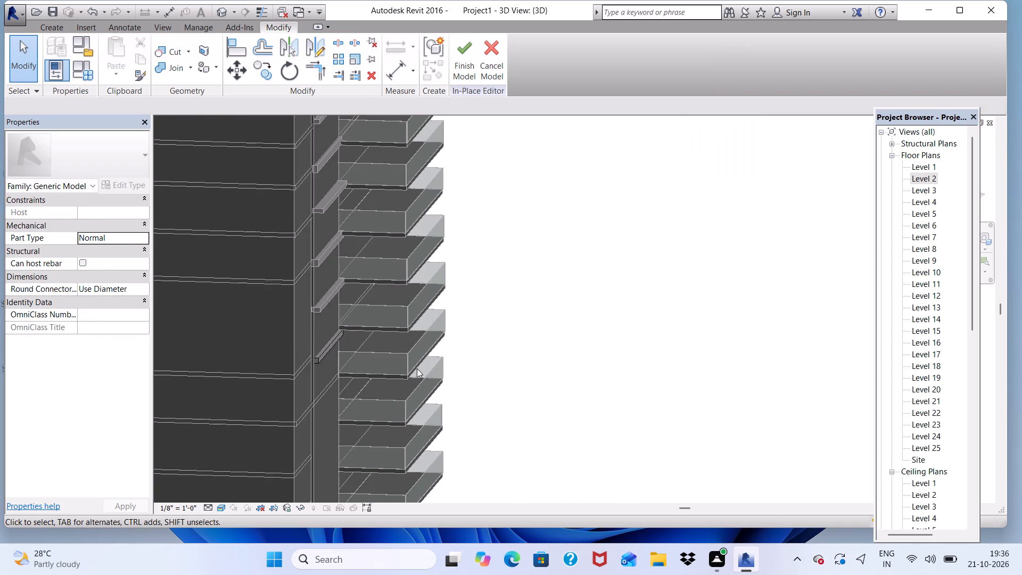
Stretch the lowest thin slab extrusion to an extrusion start of -1' 0", making it about 2' 3" deep.
scroll(416, 368, "down", 3)
scroll(395, 403, "up", 1)
middle_click_drag(395, 403, 249, 318, "shift")
scroll(276, 357, "up", 5)
left_click(270, 360)
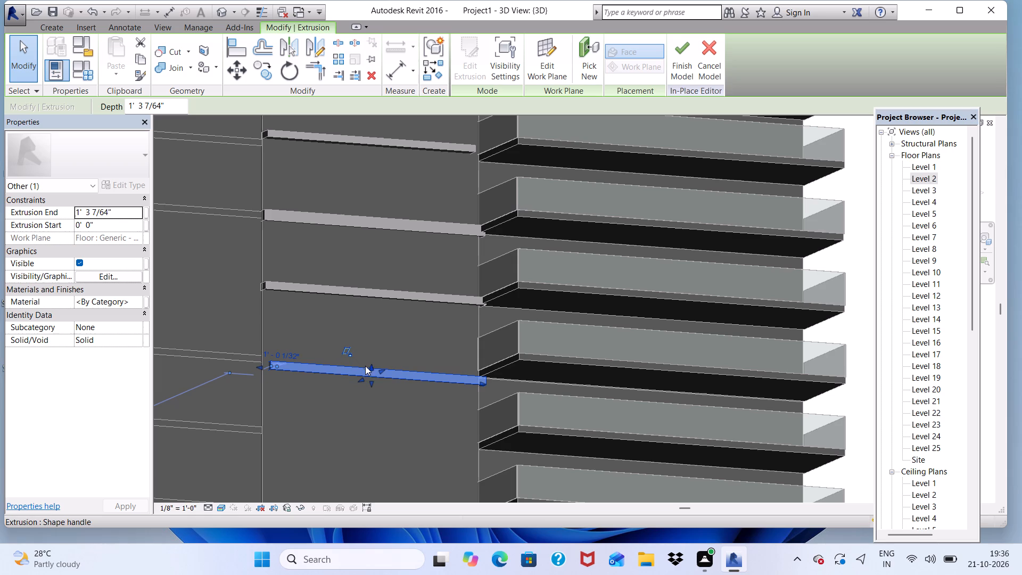
left_click_drag(367, 369, 367, 361)
left_click(367, 361)
scroll(253, 355, "down", 2)
scroll(247, 364, "up", 2)
Stretch the extrusion's end away from the projecting slabs past the facade strip's edge and finish the in-place model.
left_click(264, 364)
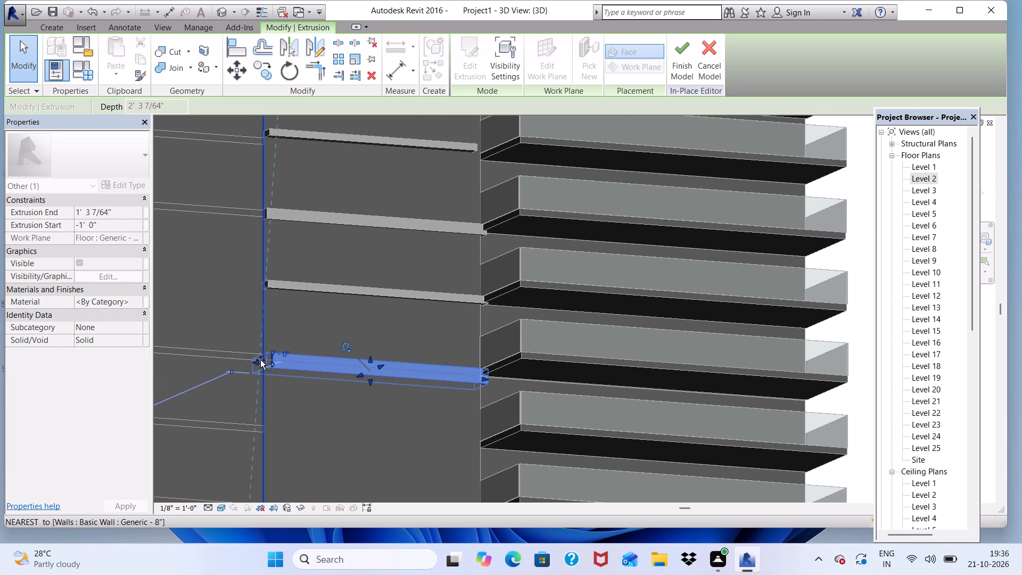
left_click(260, 360)
scroll(248, 349, "down", 3)
left_click(248, 357)
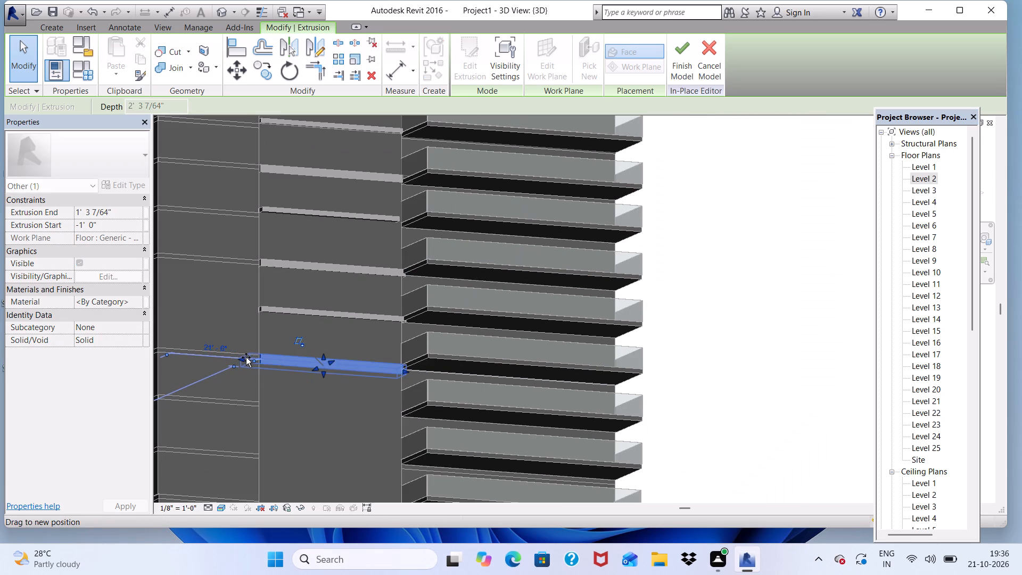
left_click(680, 47)
Pull the finished slab's overshooting end back to line up with the facade strip's edge, and deselect it.
scroll(493, 301, "down", 2)
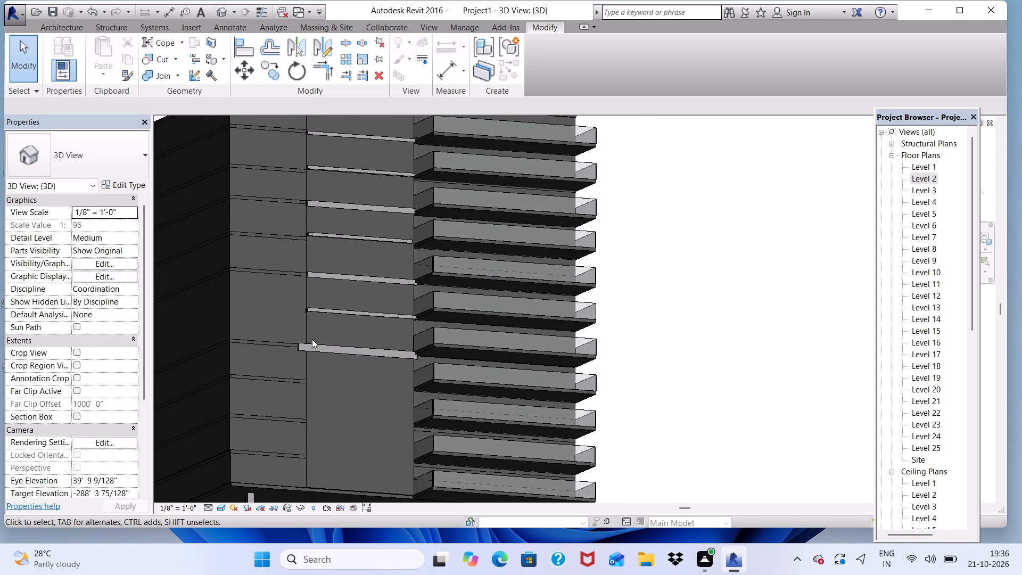
scroll(290, 348, "up", 2)
left_click(288, 348)
left_click(303, 351)
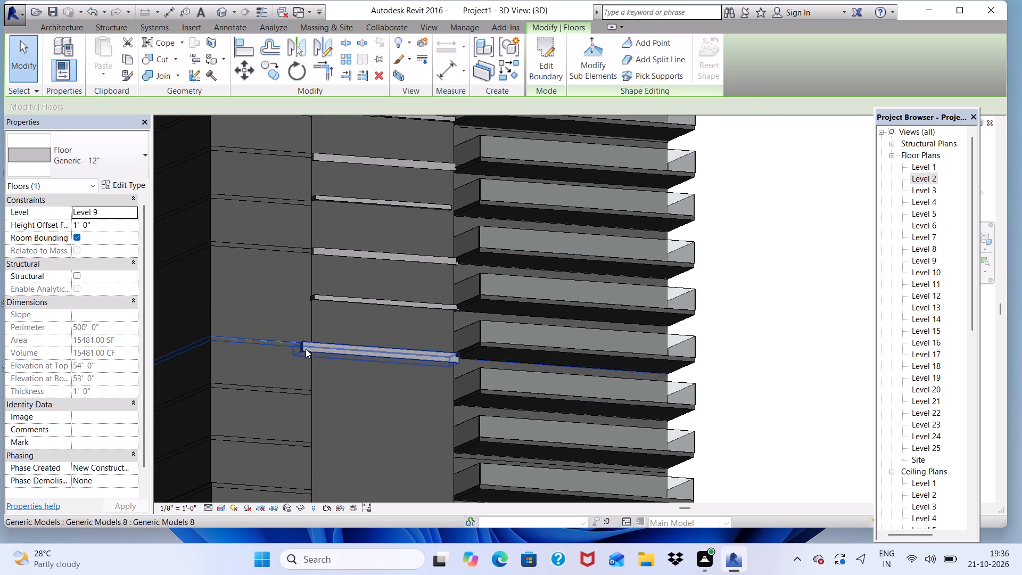
scroll(303, 342, "up", 3)
left_click(301, 351)
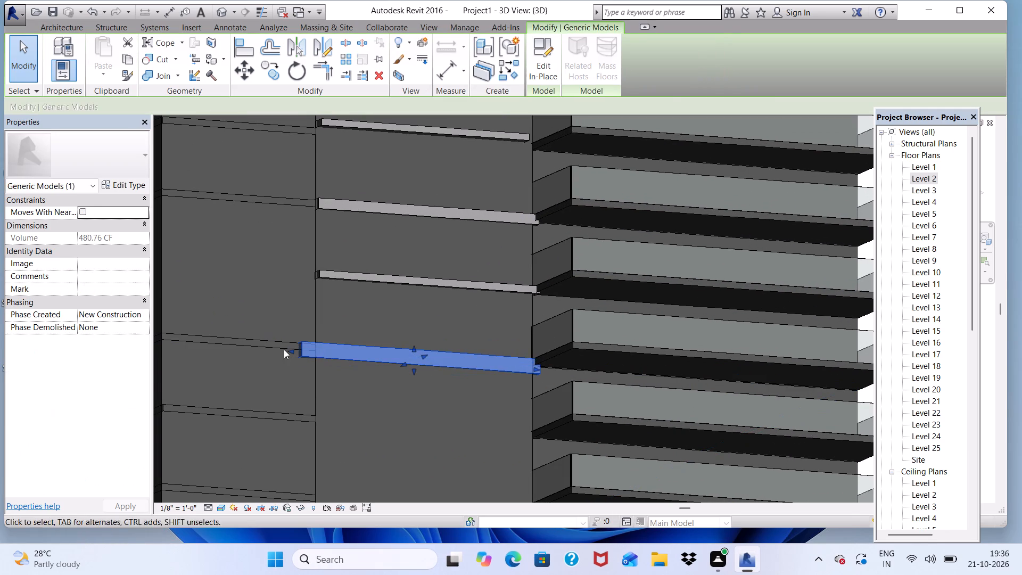
left_click_drag(291, 352, 314, 351)
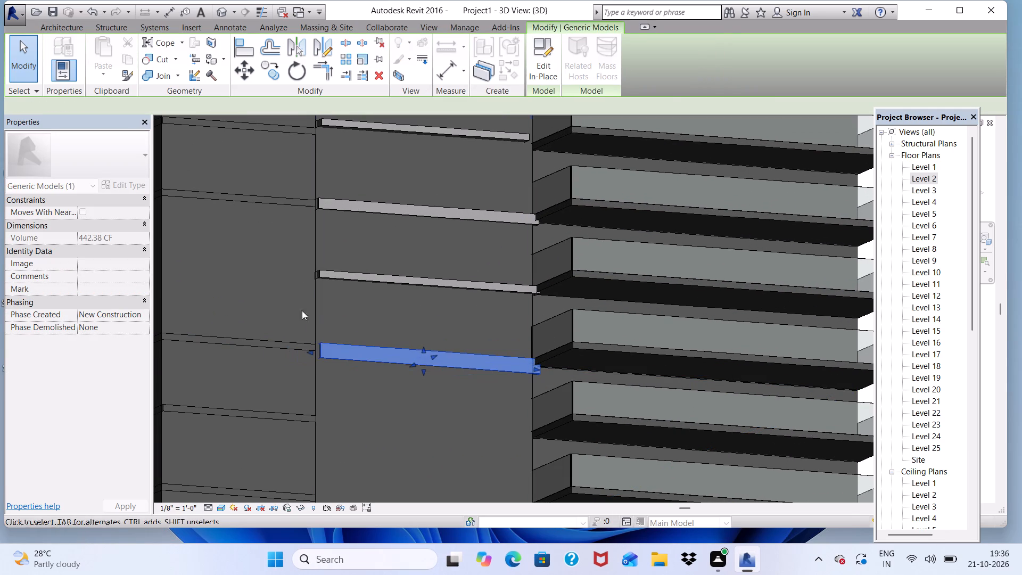
scroll(243, 283, "down", 4)
scroll(306, 332, "up", 4)
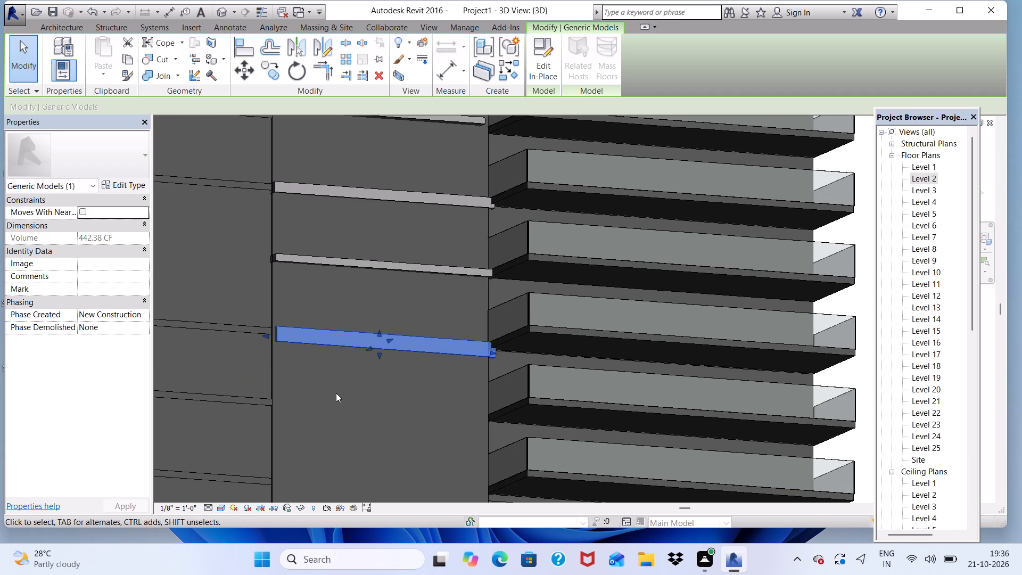
scroll(284, 323, "up", 3)
left_click(260, 343)
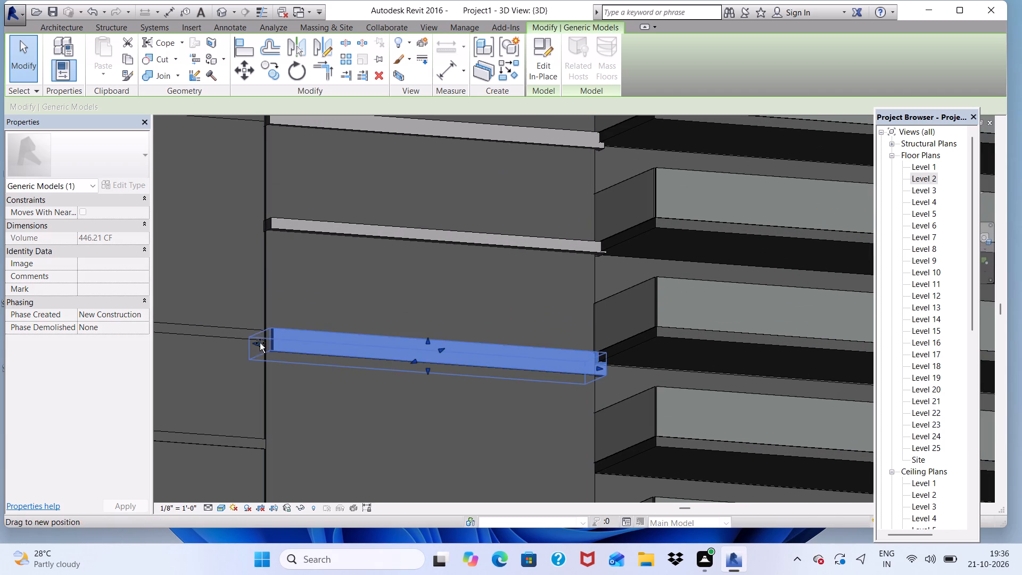
left_click(258, 342)
scroll(250, 341, "down", 3)
scroll(427, 349, "down", 5)
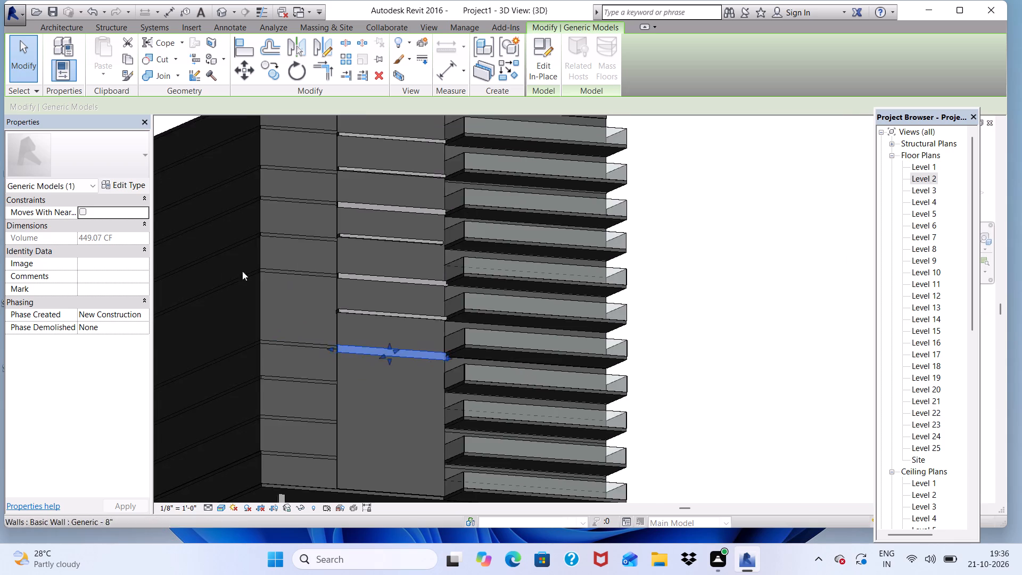
scroll(242, 271, "down", 3)
left_click(683, 371)
Examine the facade strip and the floor edges below the lowest thin slab from several angles.
scroll(381, 391, "down", 2, "shift")
middle_click_drag(287, 352, 342, 462, "shift")
scroll(518, 394, "up", 4)
scroll(219, 328, "up", 3)
scroll(220, 306, "down", 5)
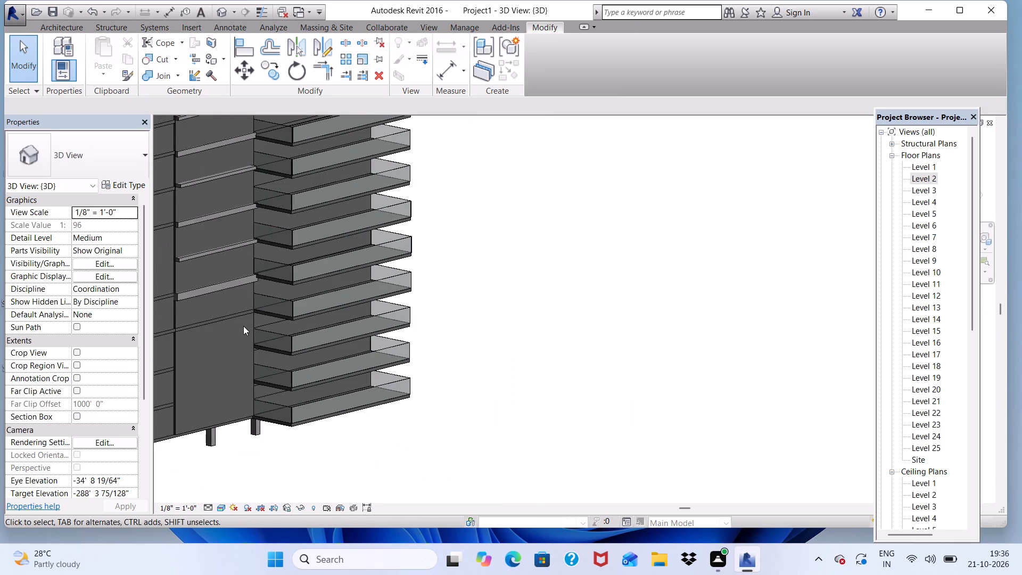
scroll(243, 326, "down", 6)
scroll(324, 398, "up", 4)
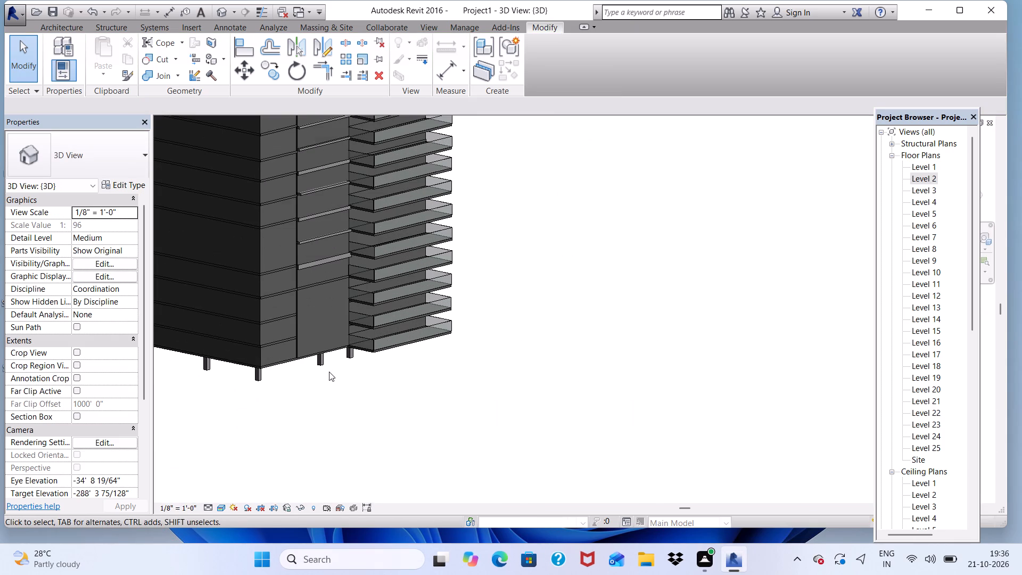
scroll(427, 342, "up", 2)
scroll(340, 257, "up", 2)
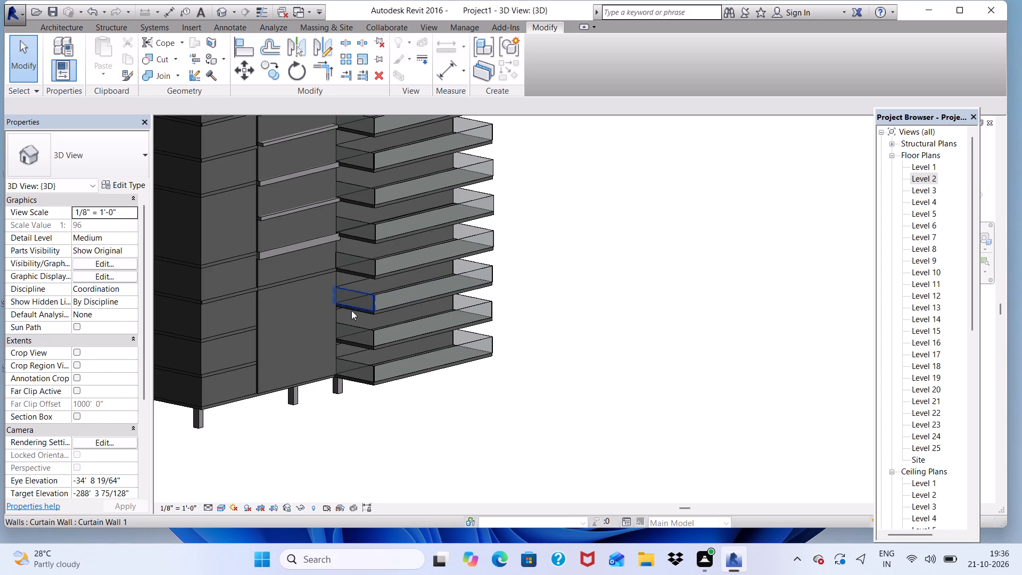
scroll(317, 306, "up", 1)
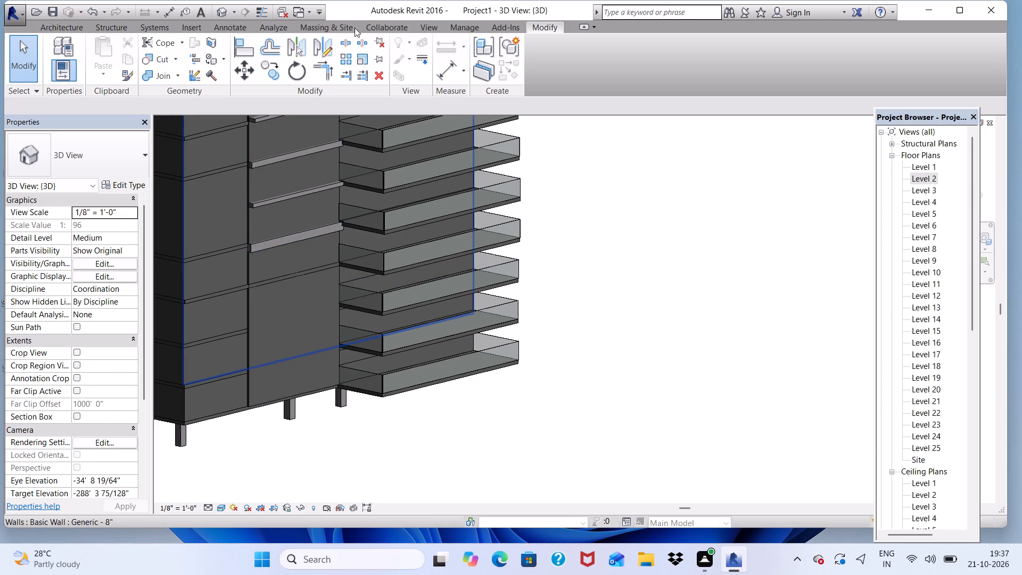
left_click(64, 29)
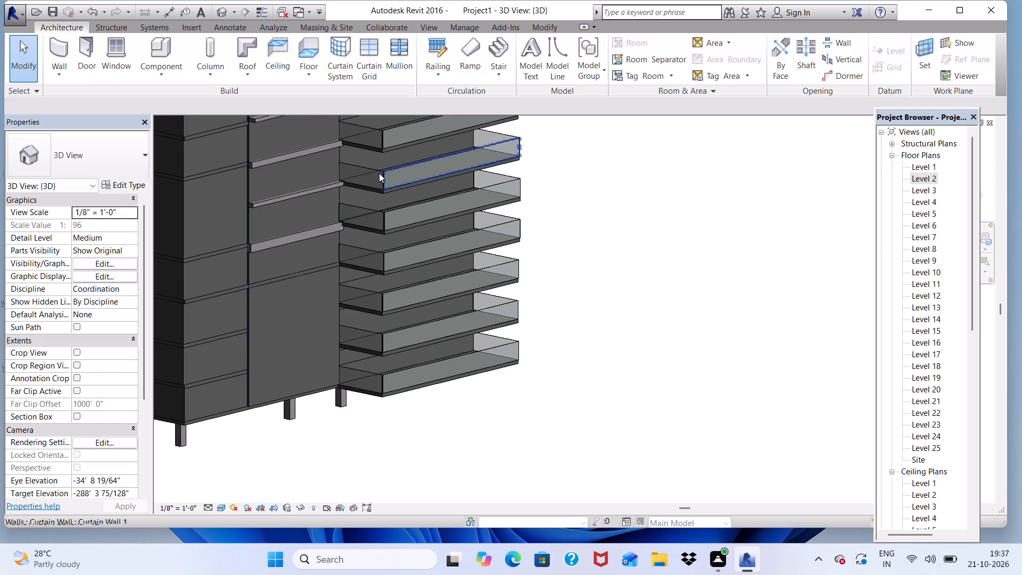
scroll(234, 272, "up", 6)
scroll(273, 288, "down", 7)
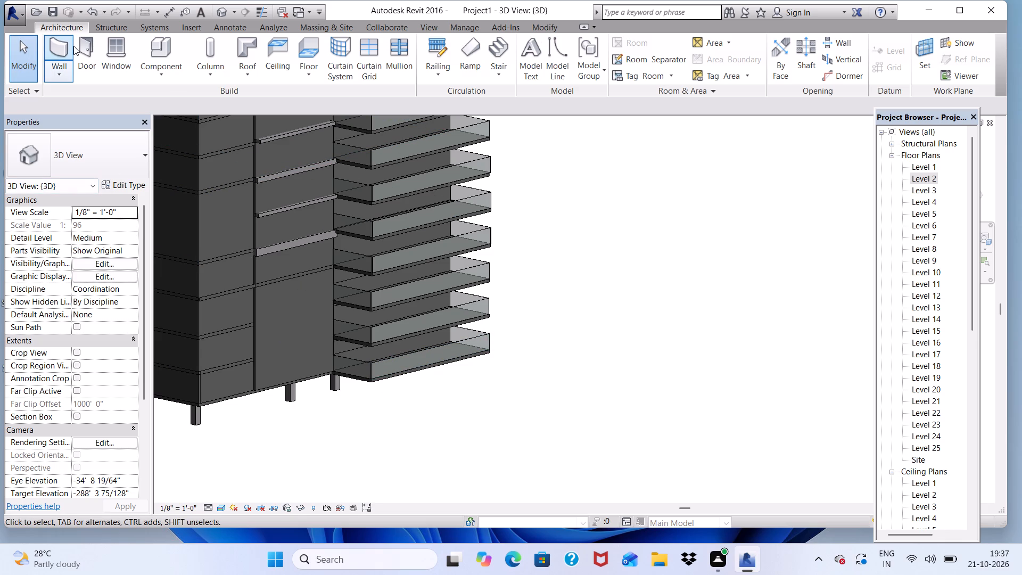
scroll(129, 208, "down", 4)
scroll(211, 241, "down", 9)
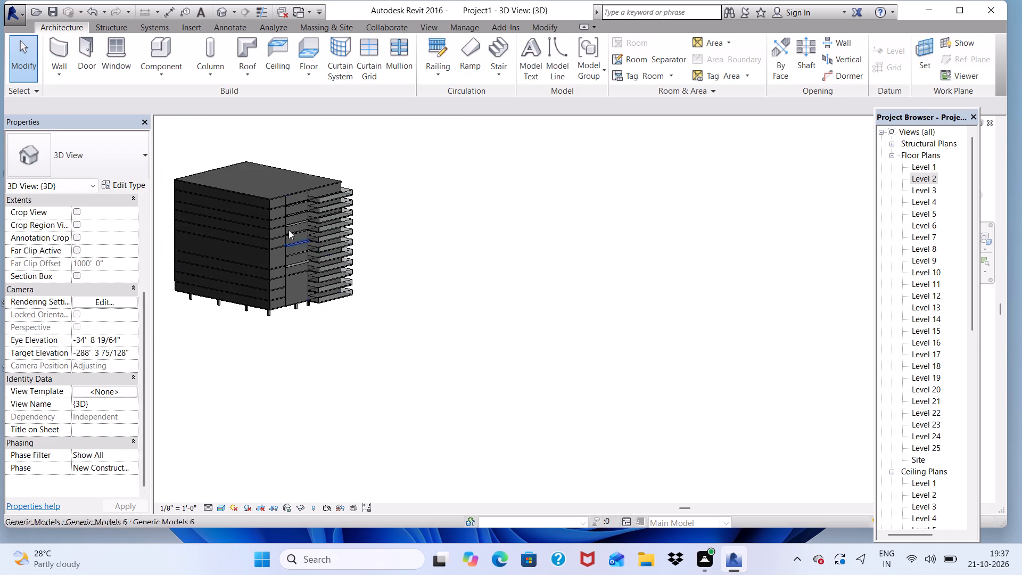
scroll(281, 210, "up", 5)
scroll(312, 233, "down", 3)
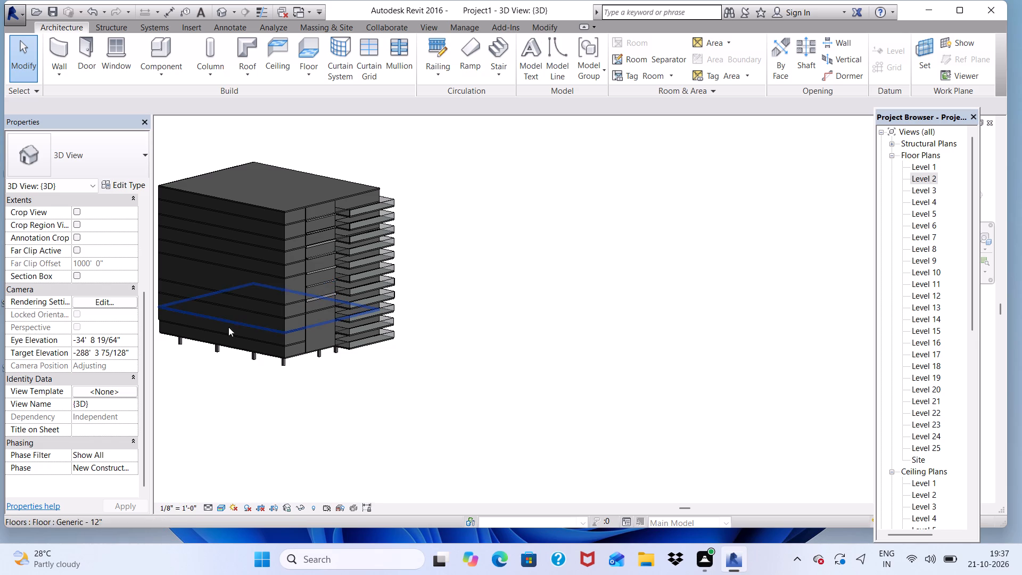
scroll(290, 339, "up", 5)
scroll(393, 269, "up", 3)
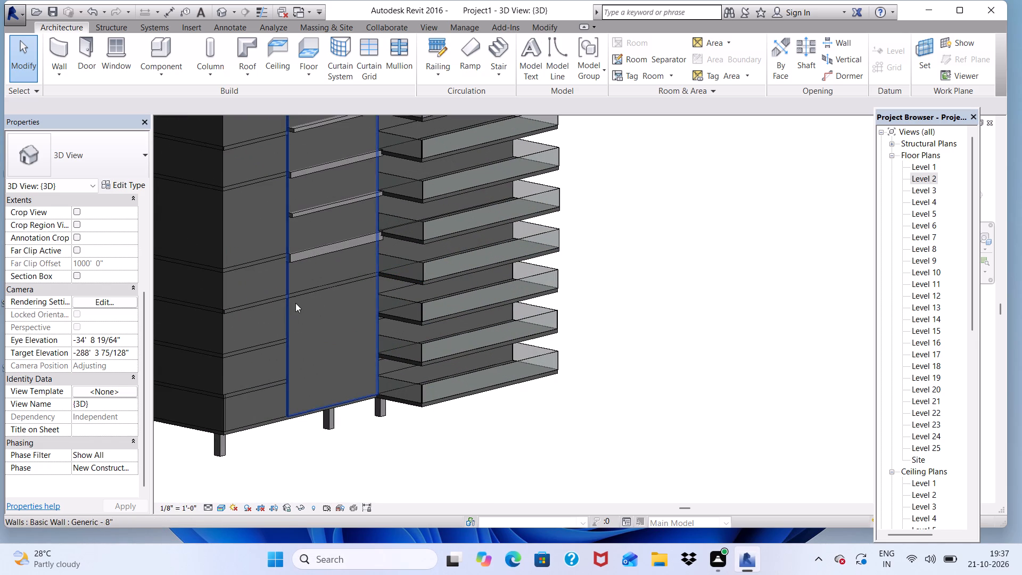
middle_click_drag(330, 405, 239, 255, "shift")
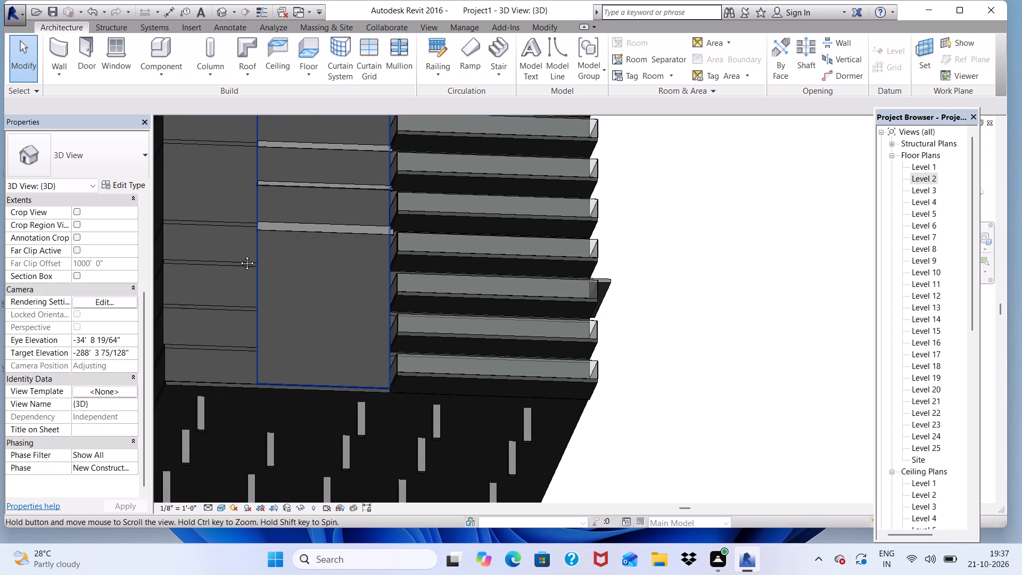
middle_click_drag(239, 255, 386, 425, "shift")
scroll(319, 272, "up", 3)
scroll(314, 307, "down", 3, "shift")
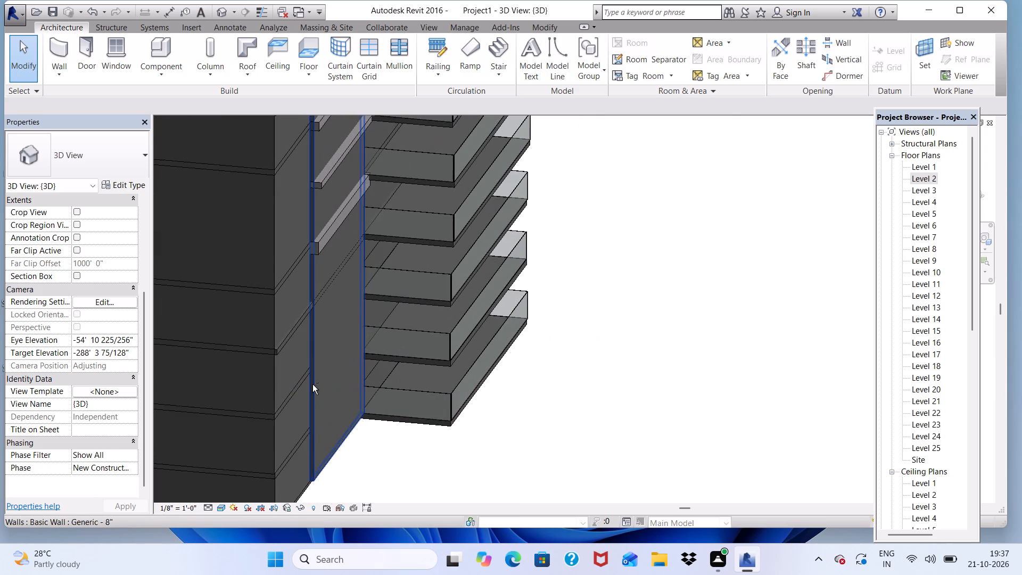
middle_click_drag(312, 385, 207, 321, "shift")
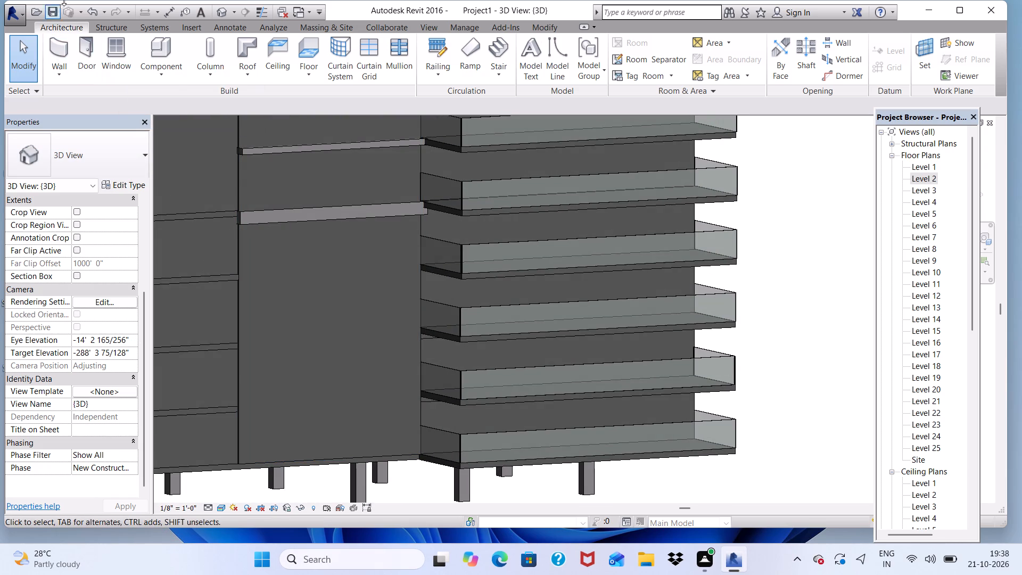
Start a new in-place component in the Generic Models category without saving the project, keeping the default name.
left_click(157, 77)
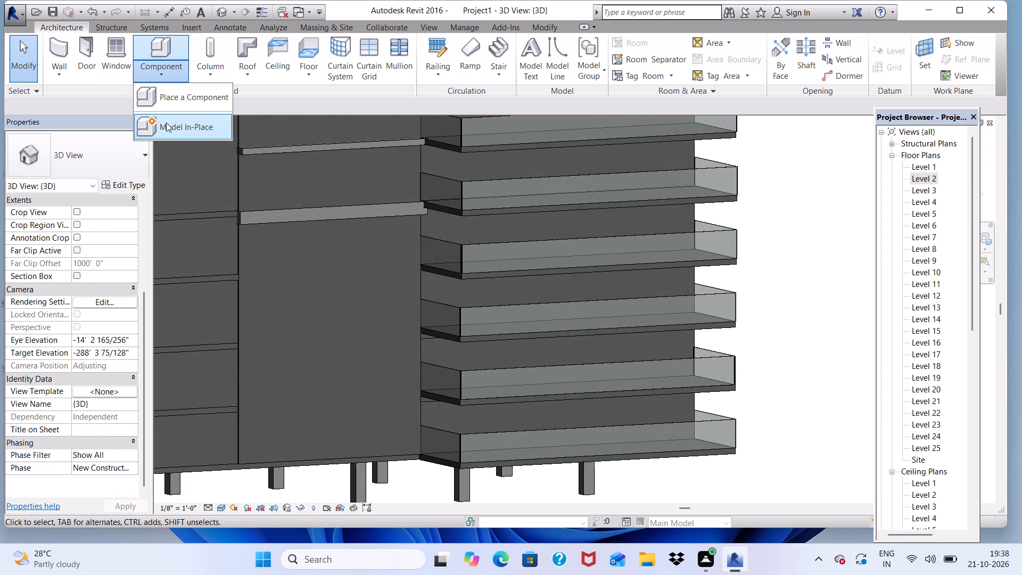
left_click(166, 123)
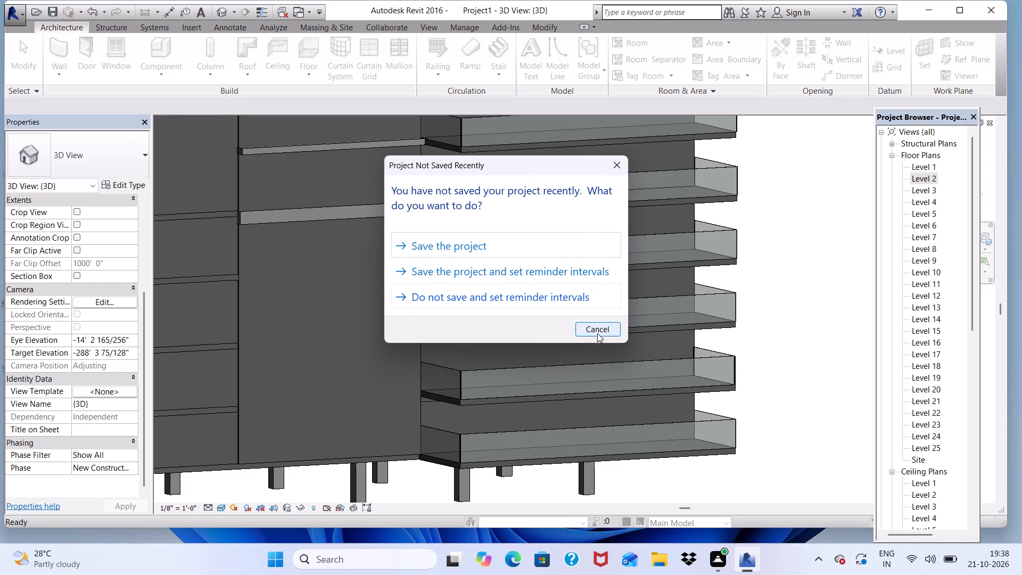
left_click(597, 333)
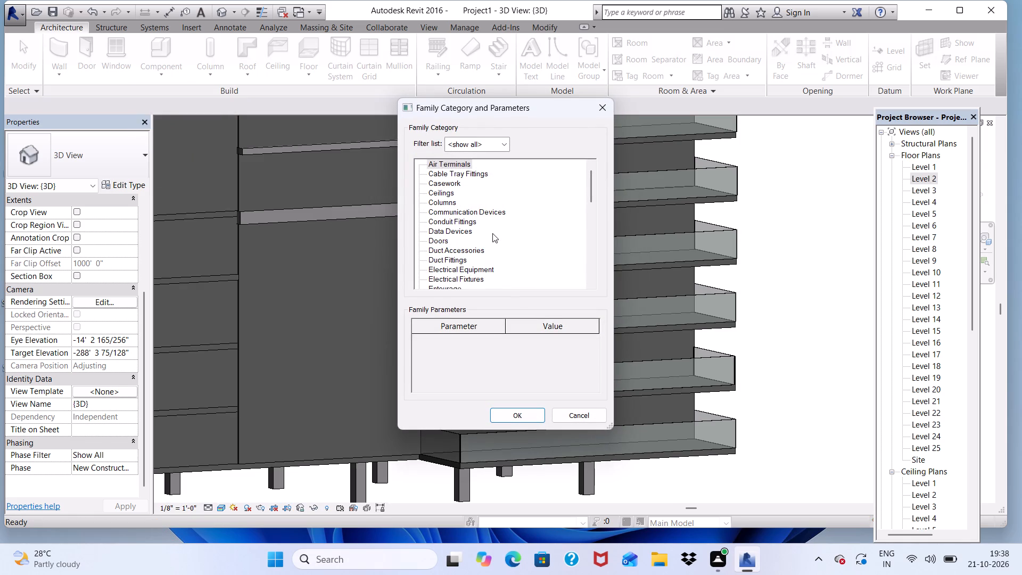
scroll(491, 232, "down", 3)
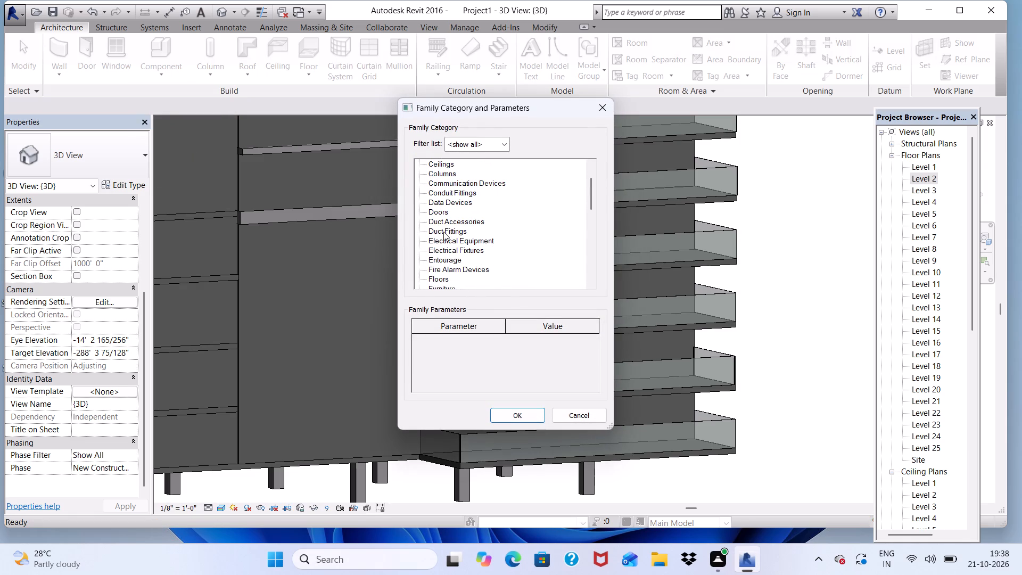
scroll(443, 230, "down", 3)
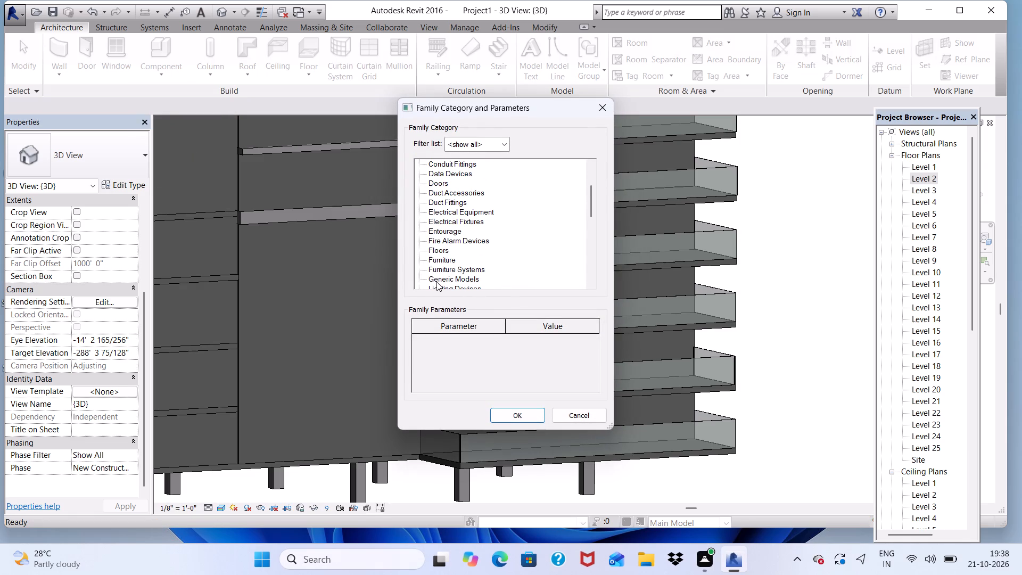
left_click(436, 282)
left_click(518, 421)
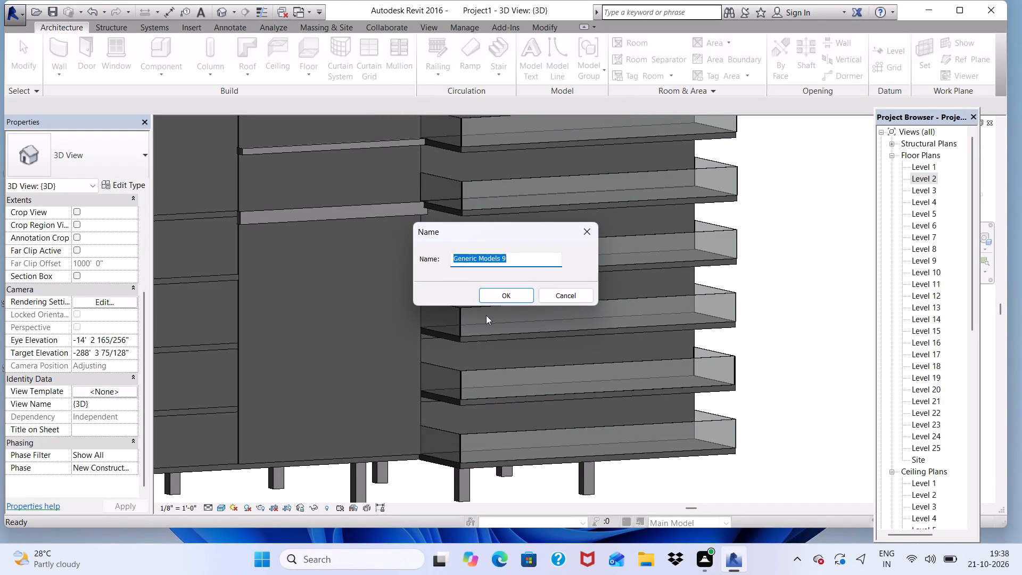
left_click(502, 298)
Start an extrusion and pick the Generic - 12" floor edge below the lowest thin slab as its work plane.
scroll(481, 280, "down", 4)
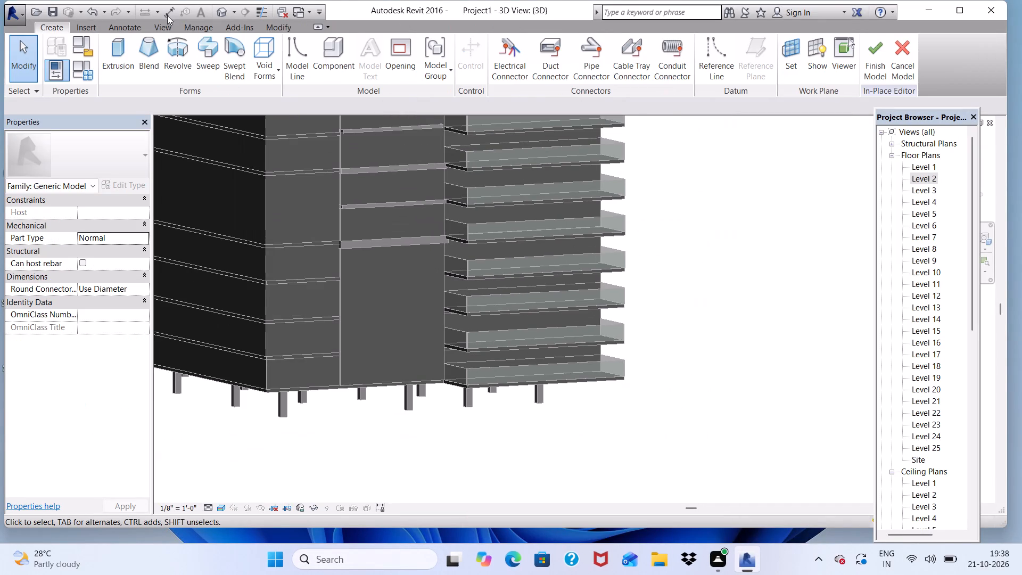
left_click(118, 56)
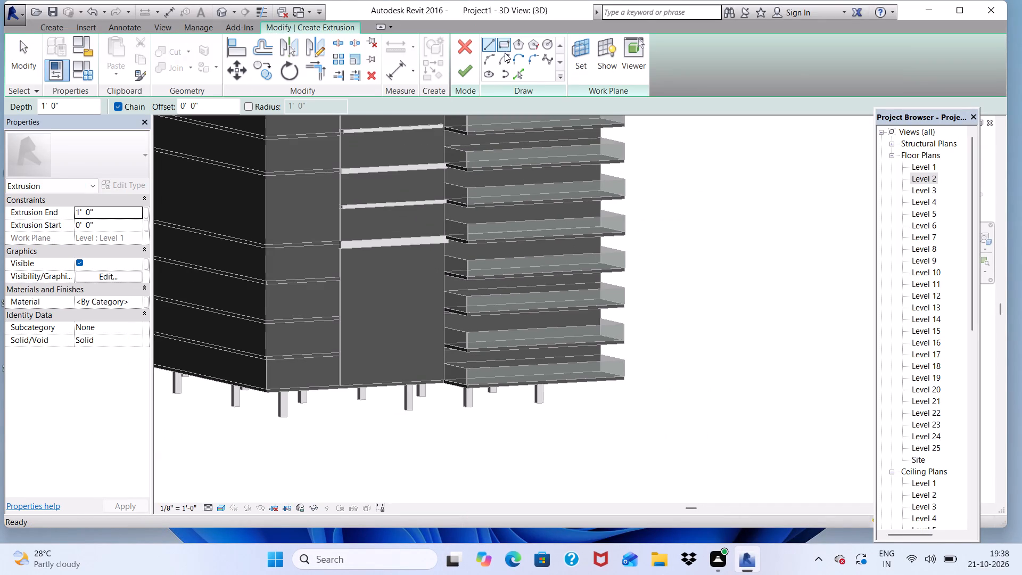
left_click(582, 53)
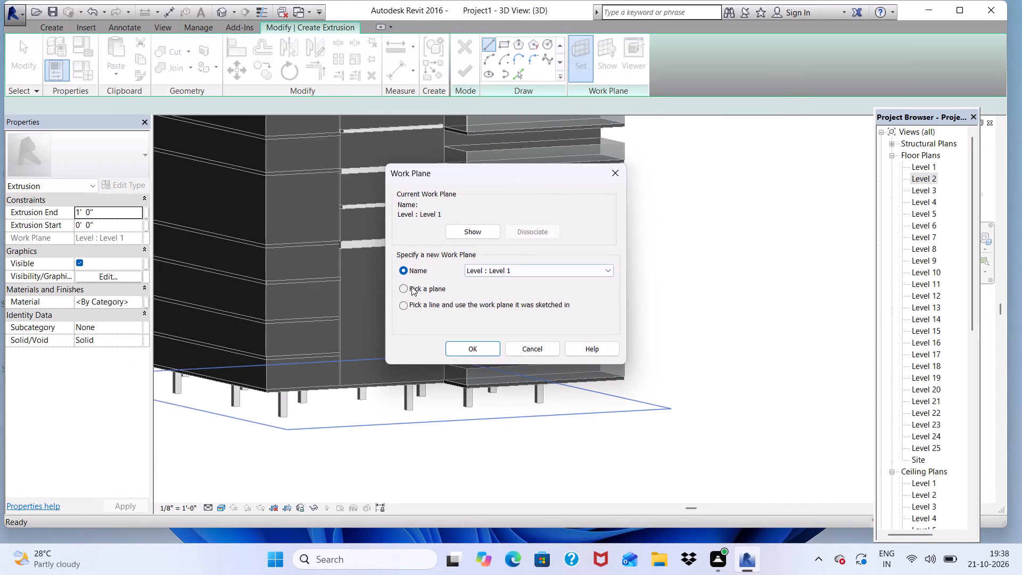
left_click(406, 289)
left_click(467, 349)
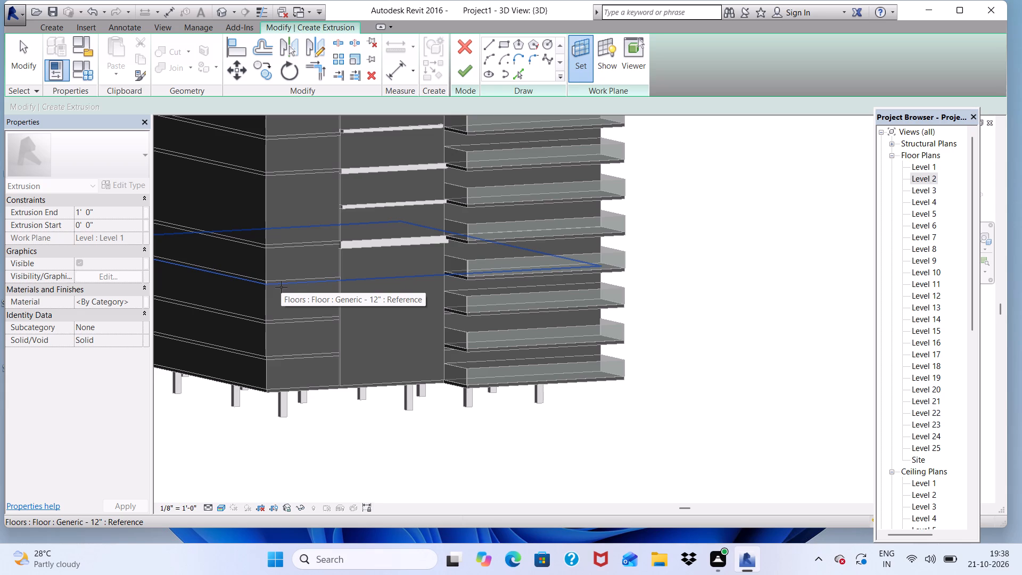
left_click(281, 287)
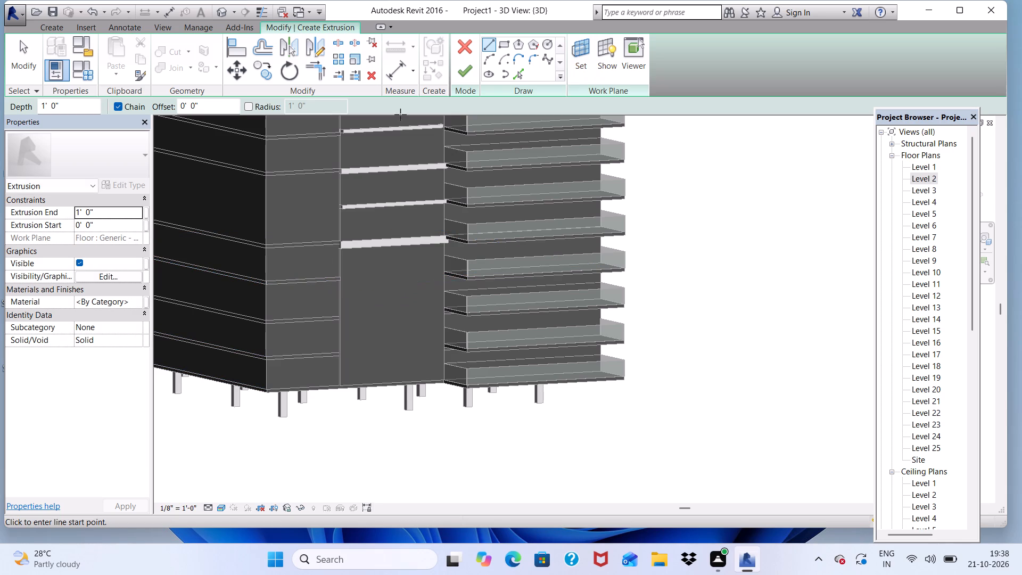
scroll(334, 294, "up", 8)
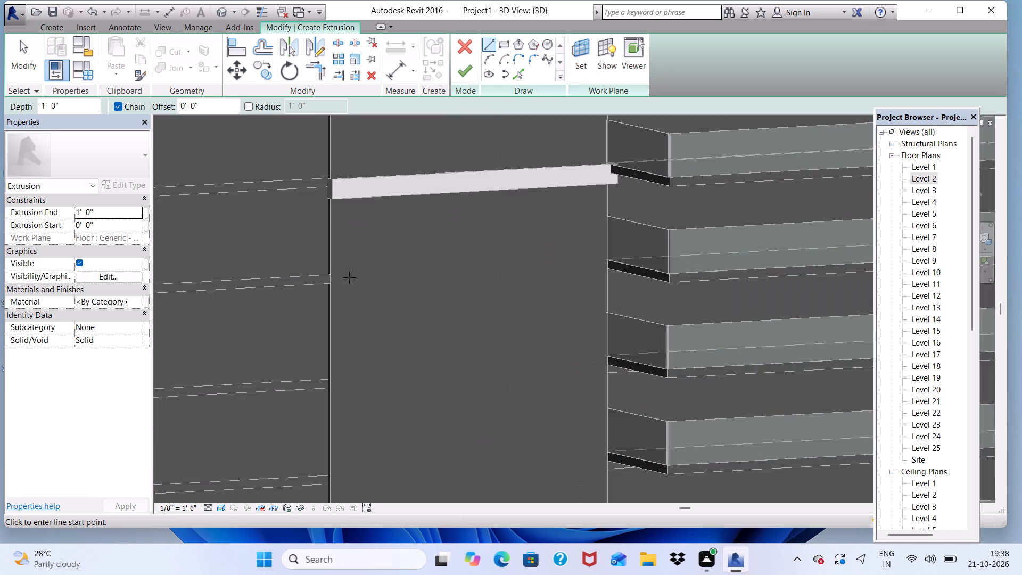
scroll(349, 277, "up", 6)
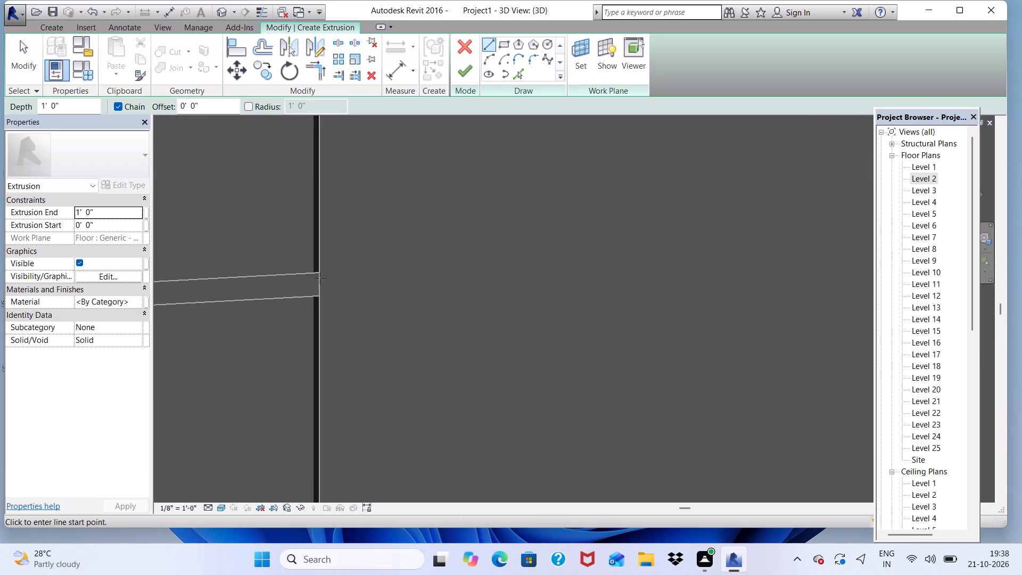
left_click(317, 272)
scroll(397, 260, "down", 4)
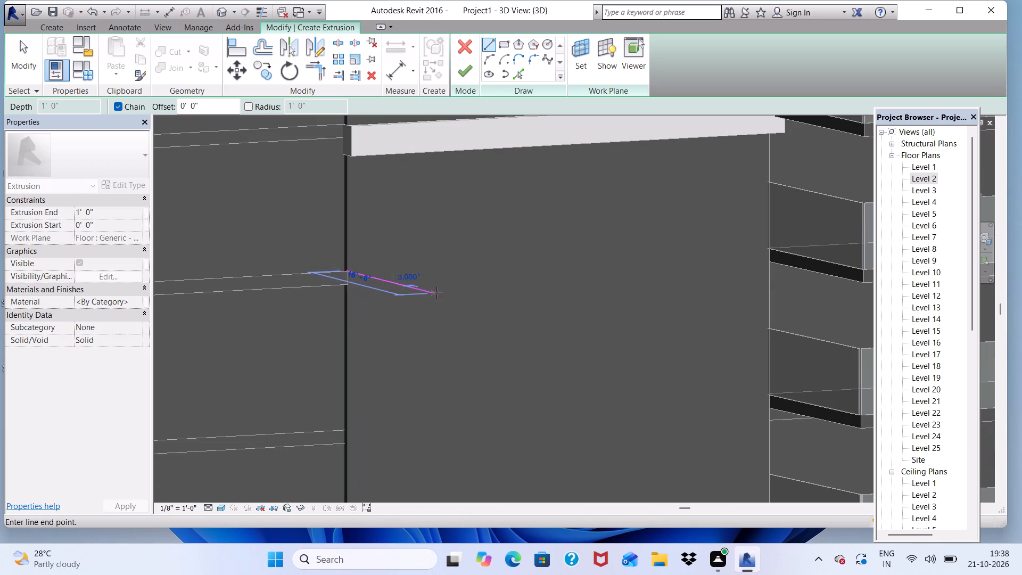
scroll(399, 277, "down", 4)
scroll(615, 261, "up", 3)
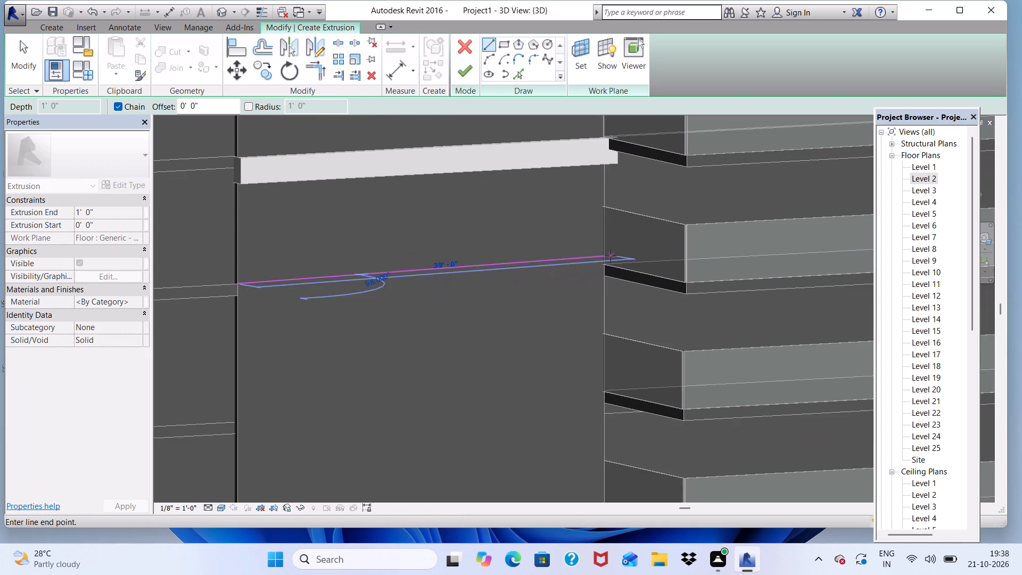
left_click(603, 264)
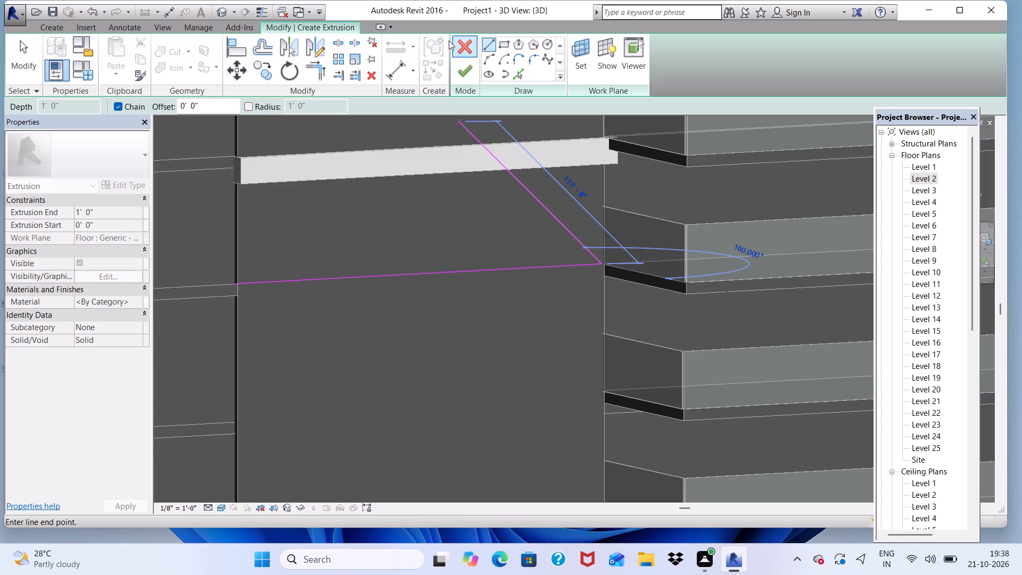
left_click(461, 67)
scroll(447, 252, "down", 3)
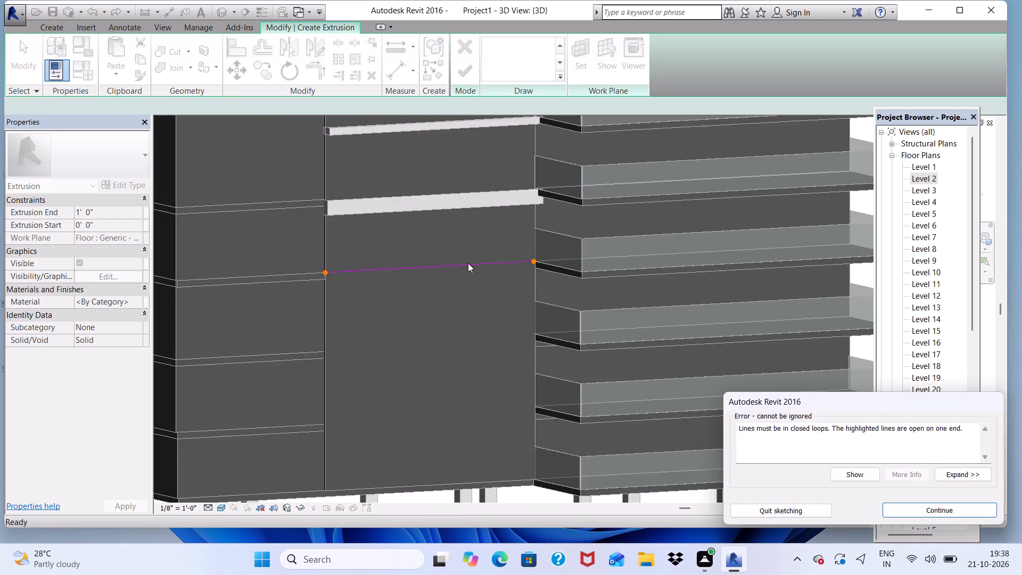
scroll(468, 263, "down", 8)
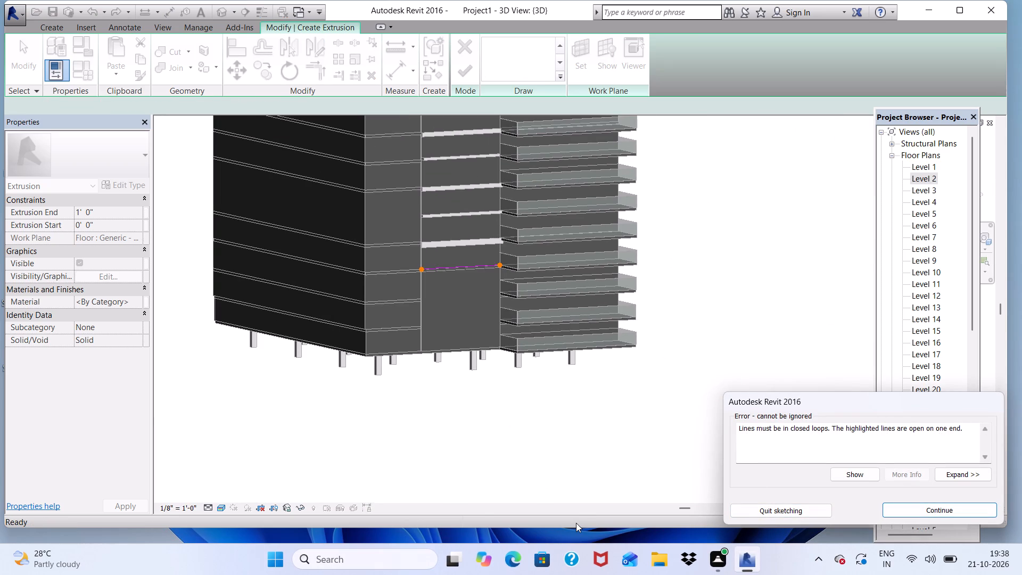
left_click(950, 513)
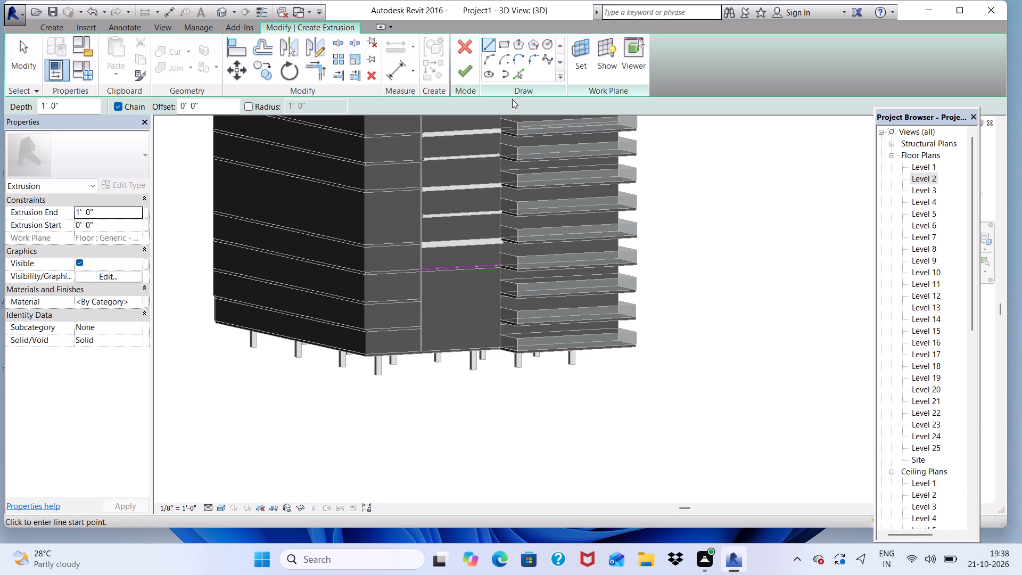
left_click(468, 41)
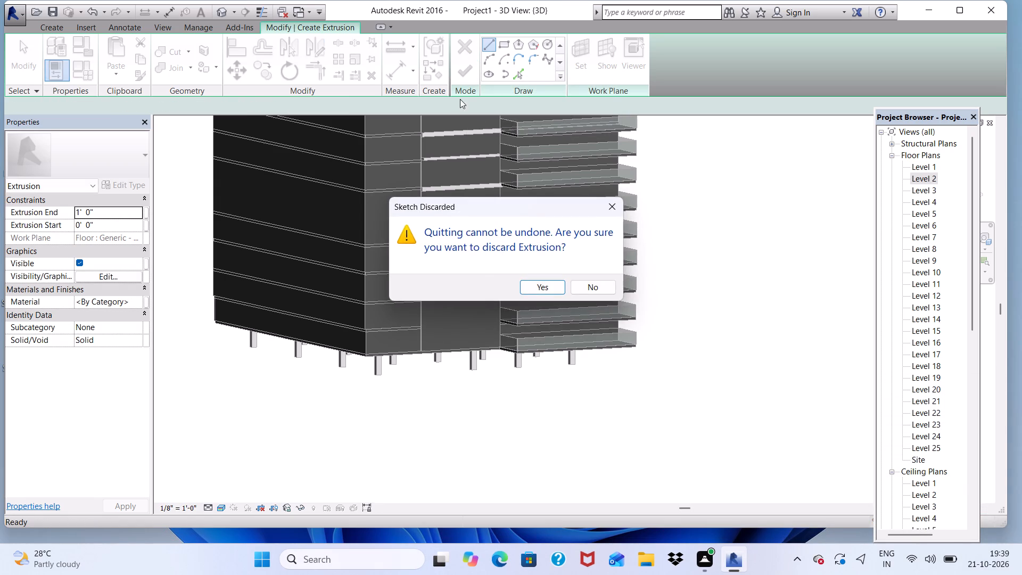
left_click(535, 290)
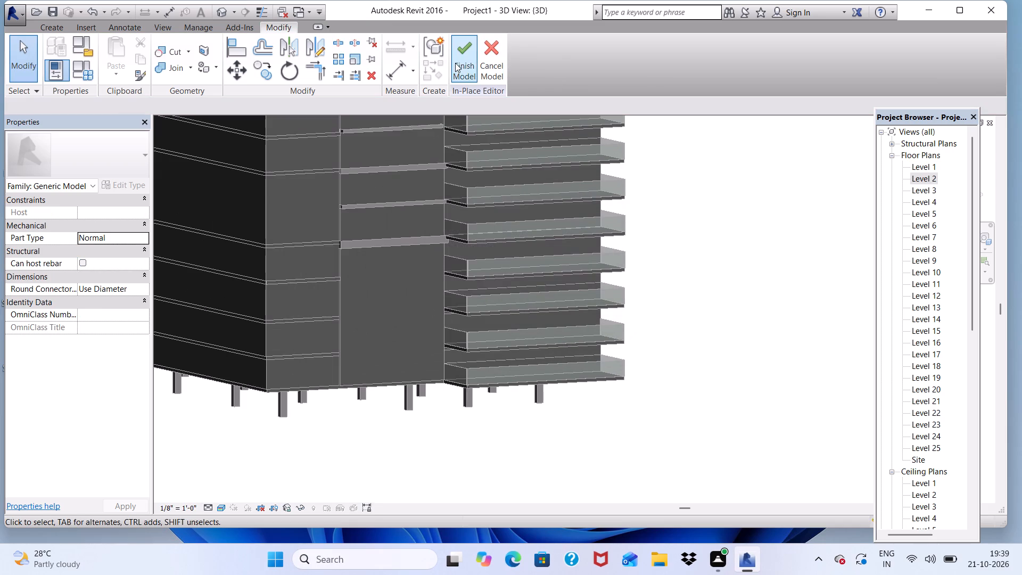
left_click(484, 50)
Examine the facade strip and the floor edge below the lowest thin slab from a different angle.
scroll(365, 300, "down", 3)
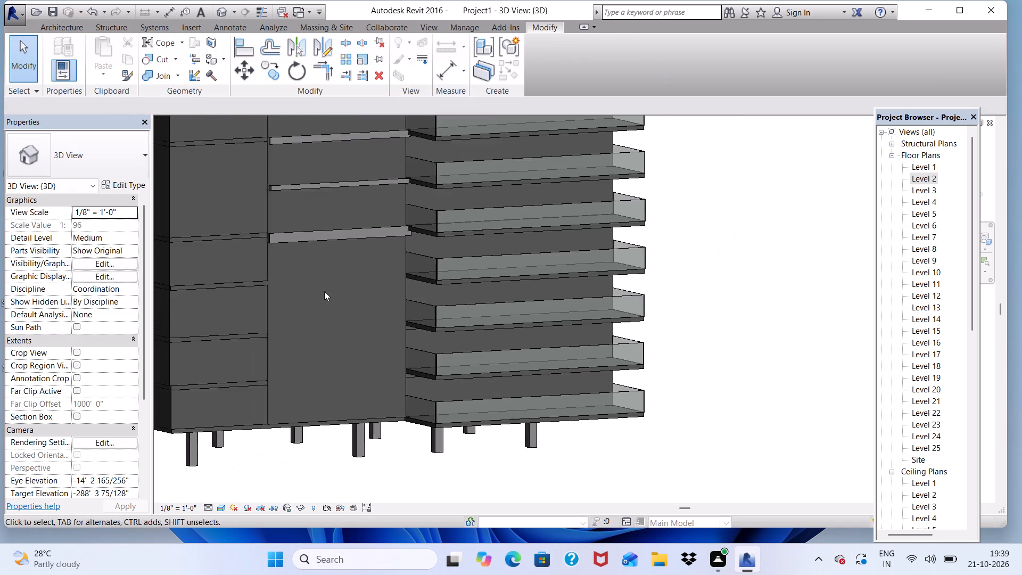
scroll(264, 296, "up", 1)
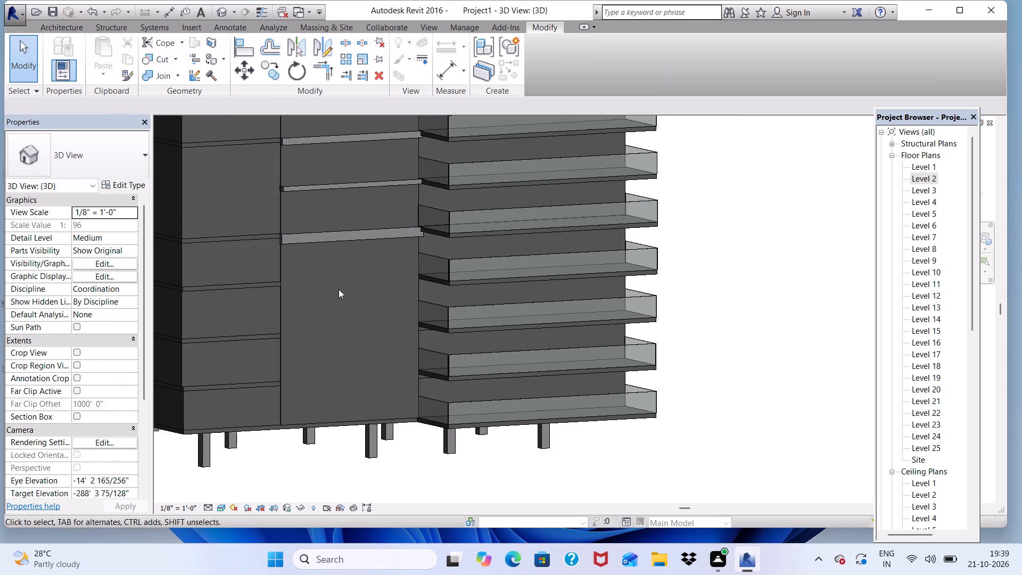
scroll(311, 294, "up", 3)
scroll(278, 198, "down", 9)
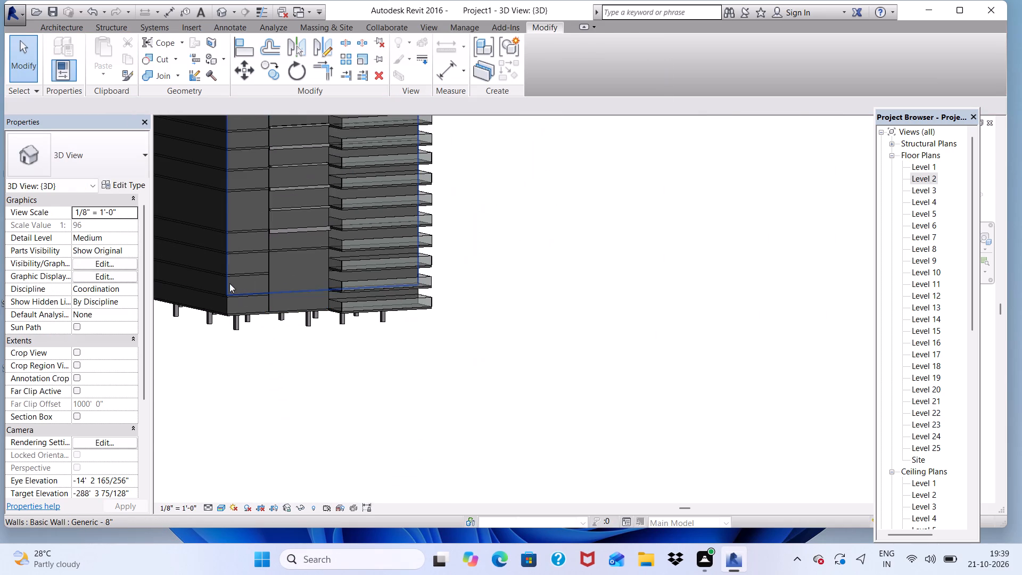
middle_click_drag(226, 277, 345, 239, "shift")
scroll(335, 236, "up", 3)
scroll(273, 212, "up", 5)
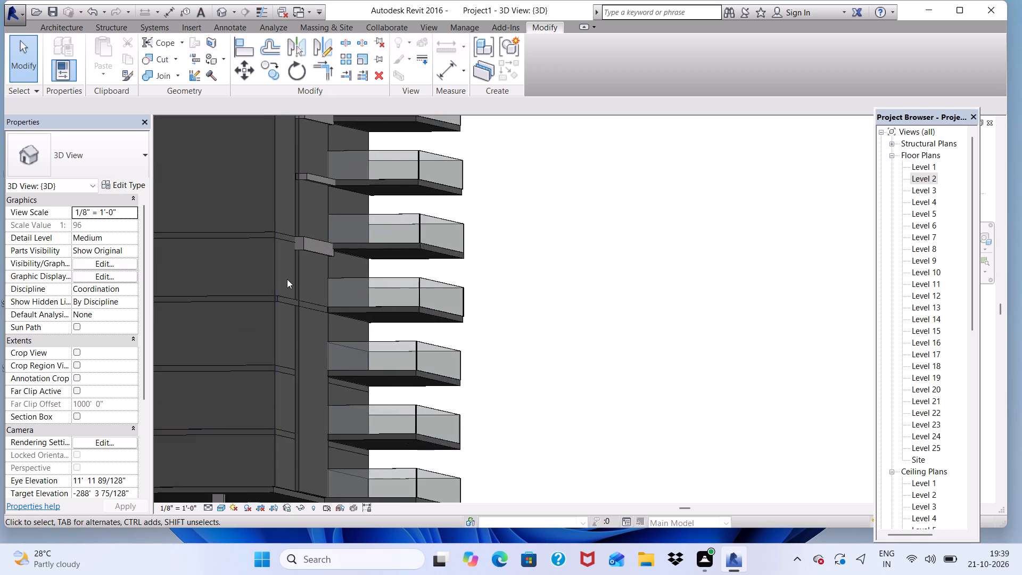
scroll(287, 279, "up", 4)
scroll(320, 313, "up", 4)
middle_click_drag(302, 330, 250, 336, "shift")
Start a new in-place component in the Generic Models category, keeping the default name.
left_click(61, 28)
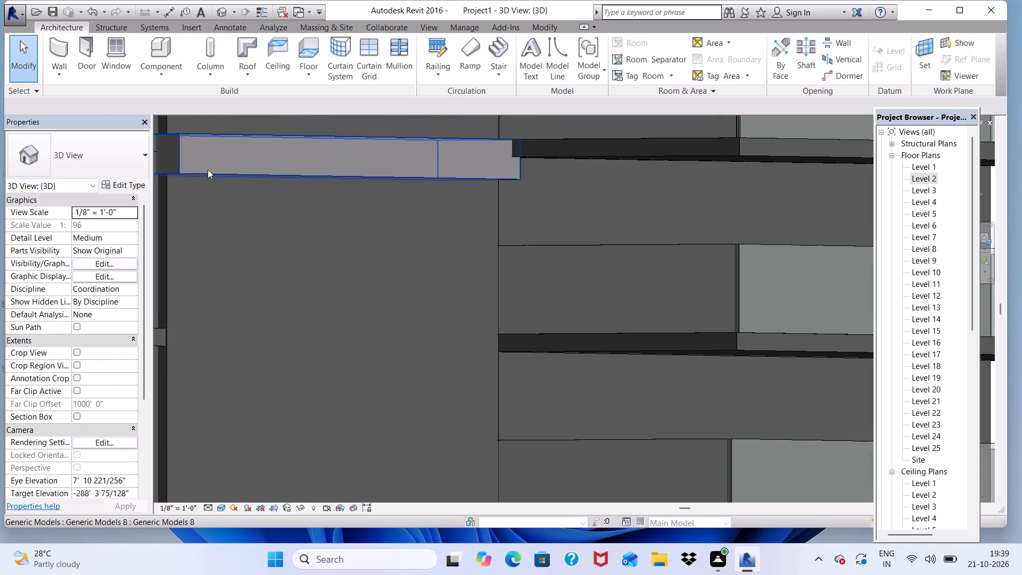
scroll(275, 166, "down", 8)
scroll(350, 218, "down", 3)
scroll(311, 221, "up", 4)
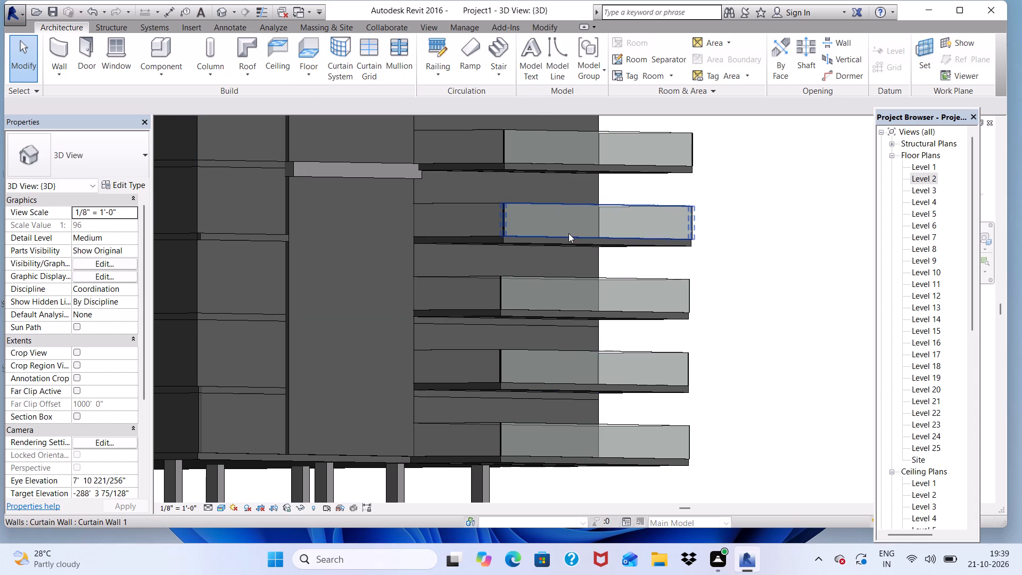
left_click(702, 248)
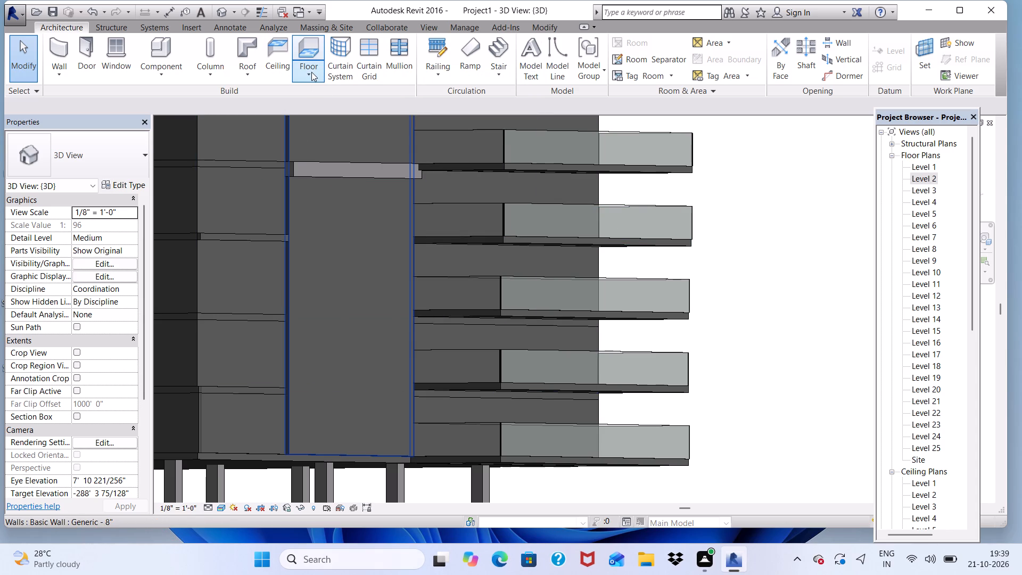
left_click(155, 72)
left_click(164, 129)
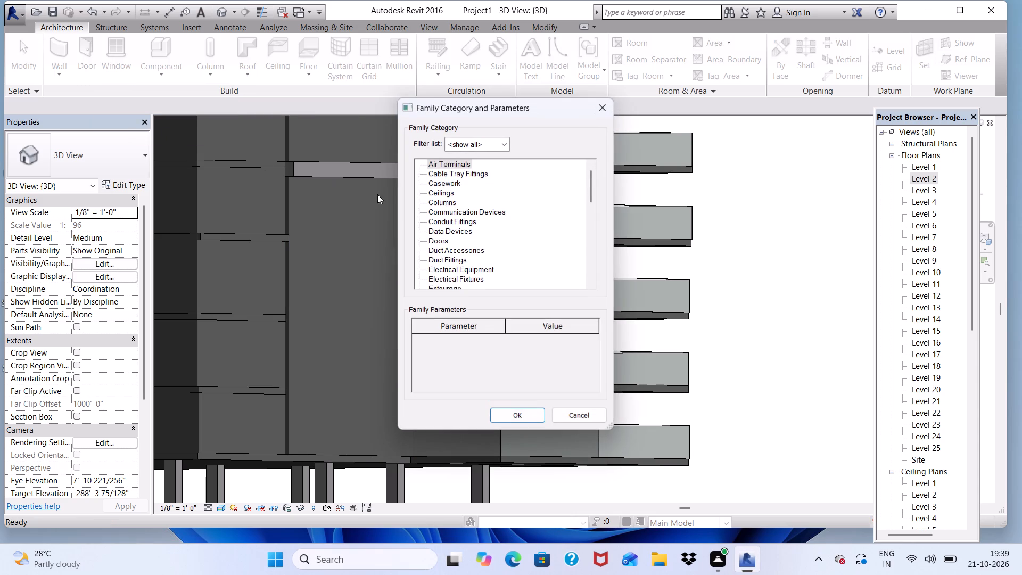
scroll(457, 216, "down", 11)
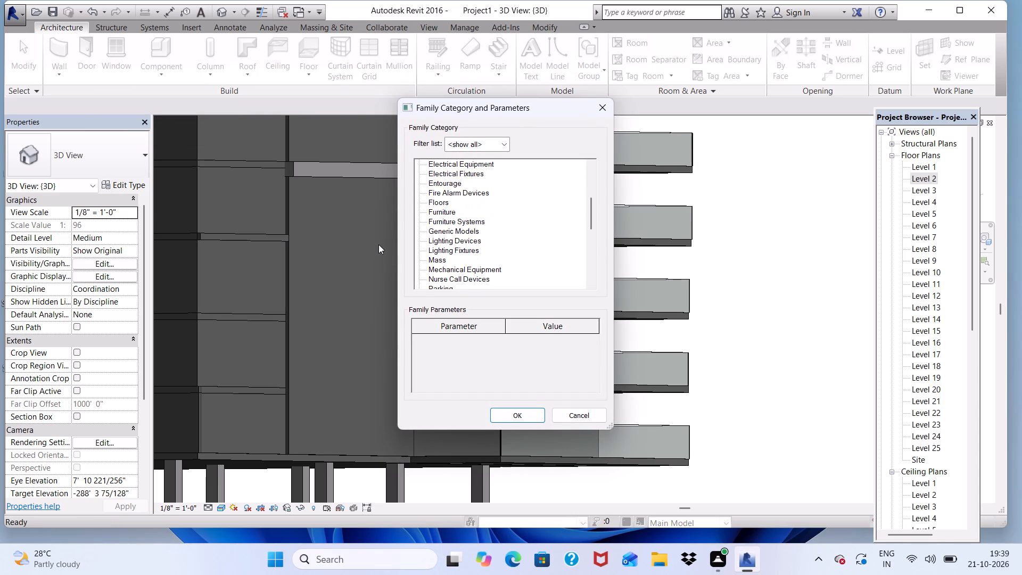
left_click(452, 232)
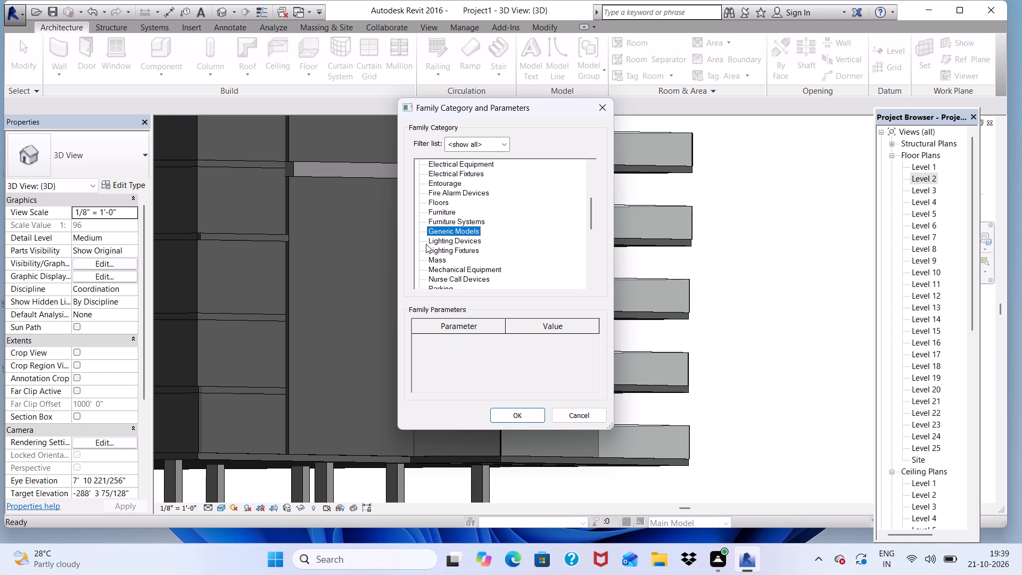
left_click(518, 416)
left_click(520, 296)
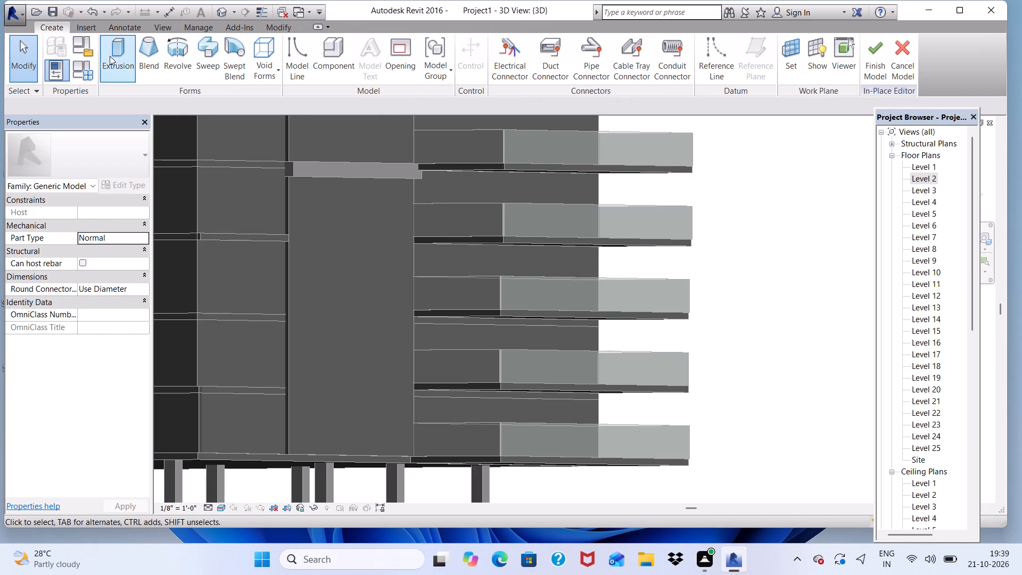
Start an extrusion and pick the Generic - 12" floor edge below the lowest thin slab as its work plane.
left_click(118, 56)
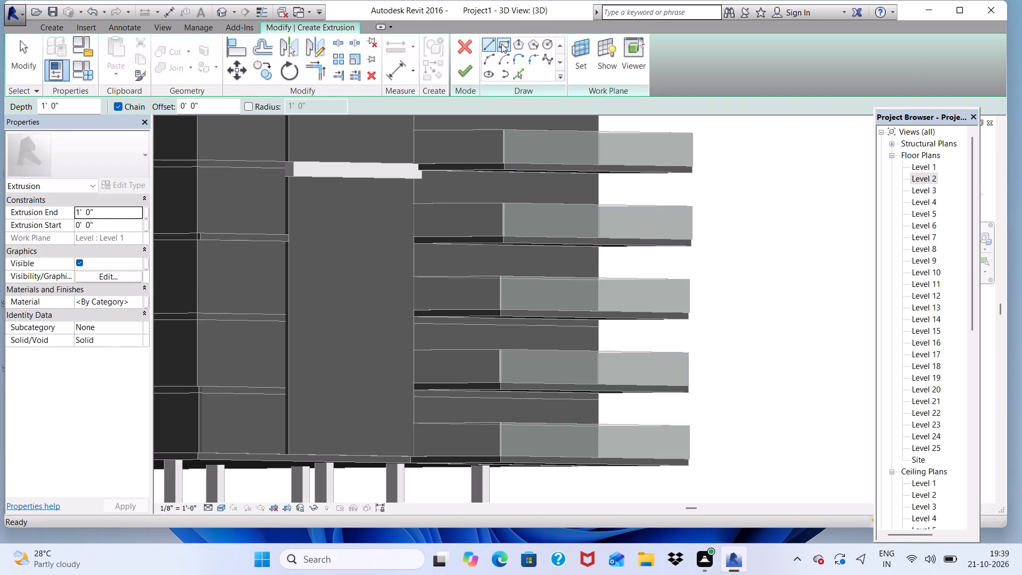
left_click(501, 44)
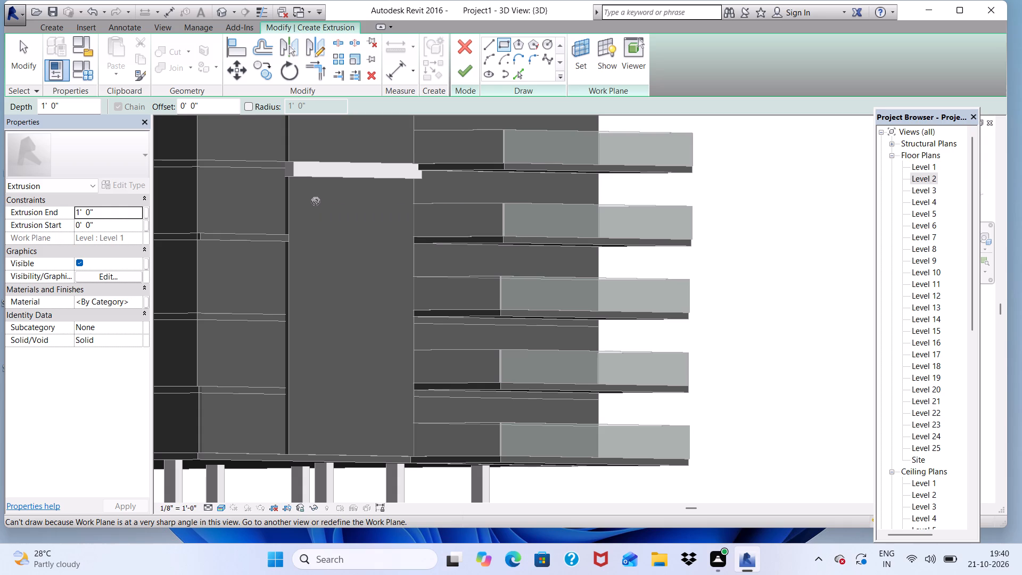
left_click(582, 52)
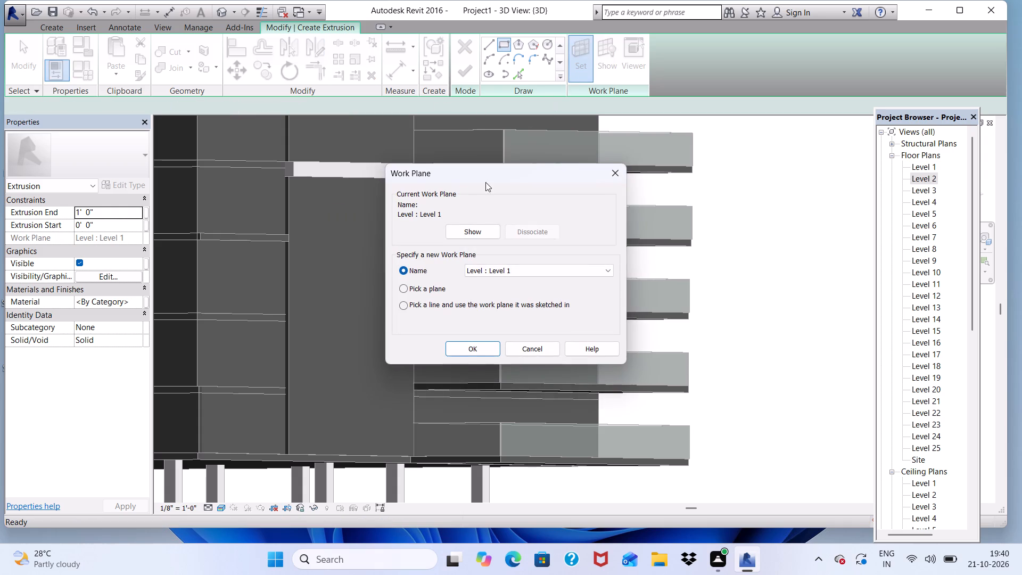
left_click(402, 288)
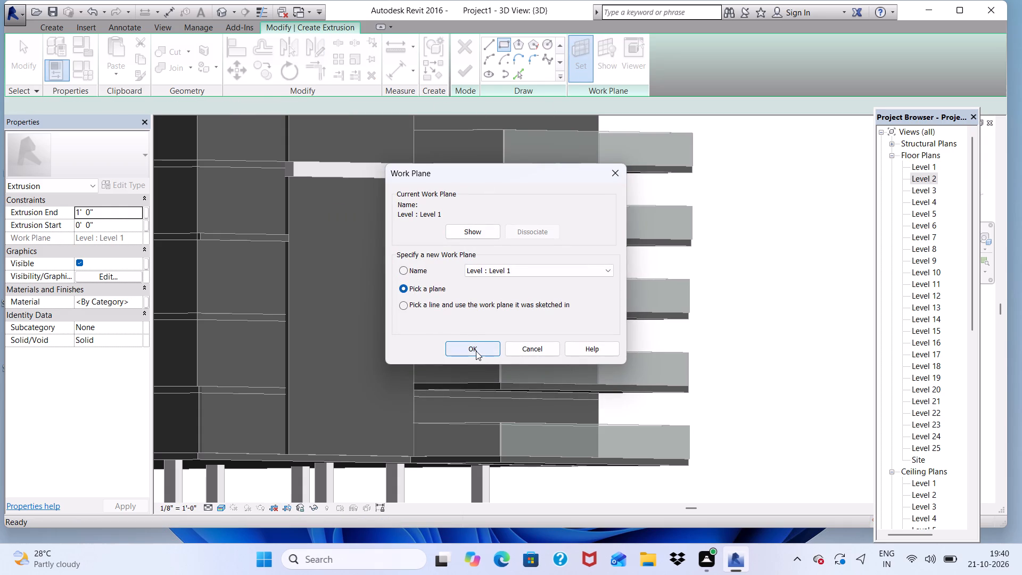
left_click(476, 351)
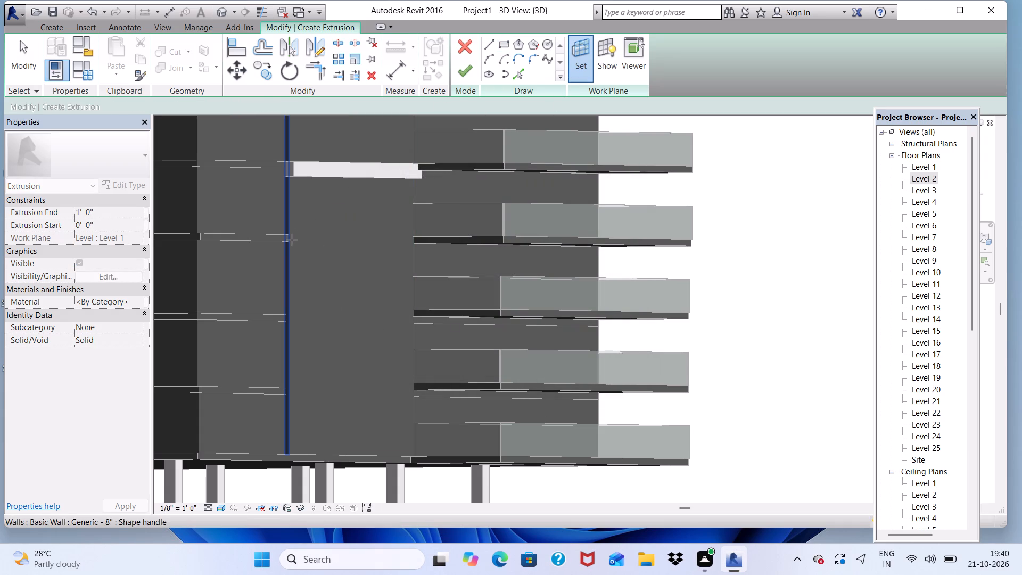
scroll(276, 224, "up", 3)
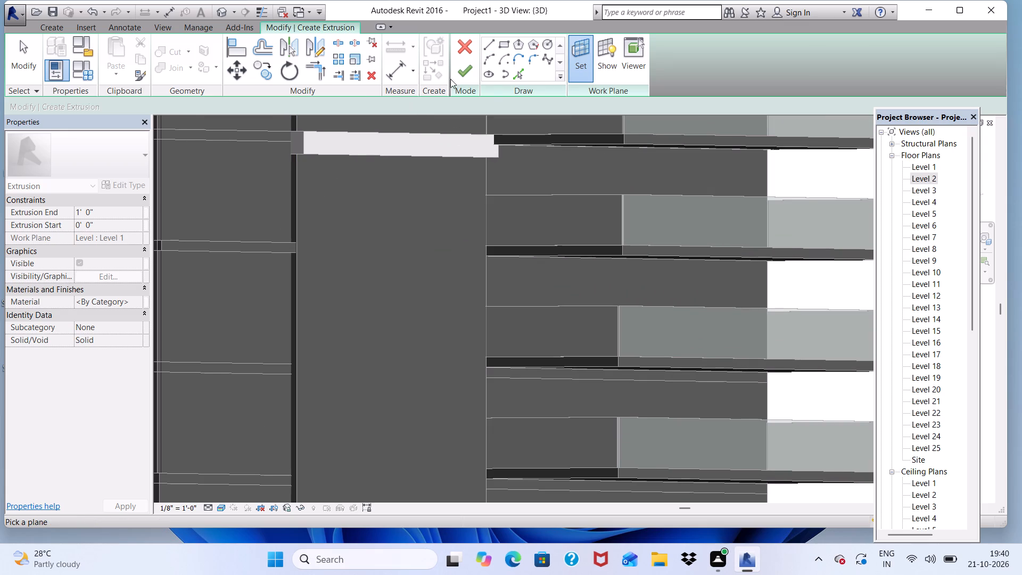
left_click(496, 45)
left_click(218, 248)
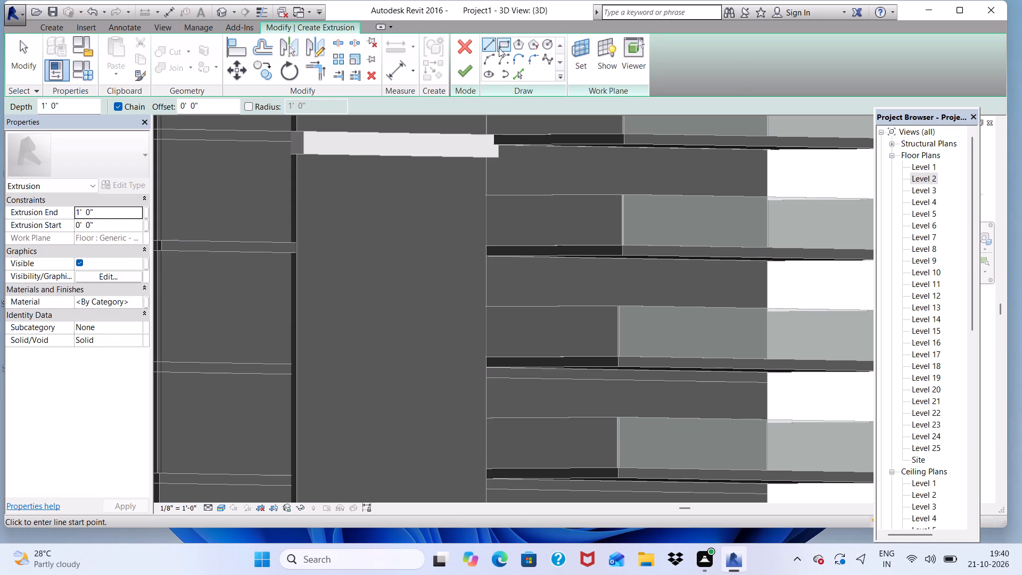
Sketch a rectangle across the facade strip in line with the floor edge and extrude it 1' 0" as a thin slab.
left_click(499, 47)
scroll(328, 243, "up", 4)
scroll(283, 237, "up", 2)
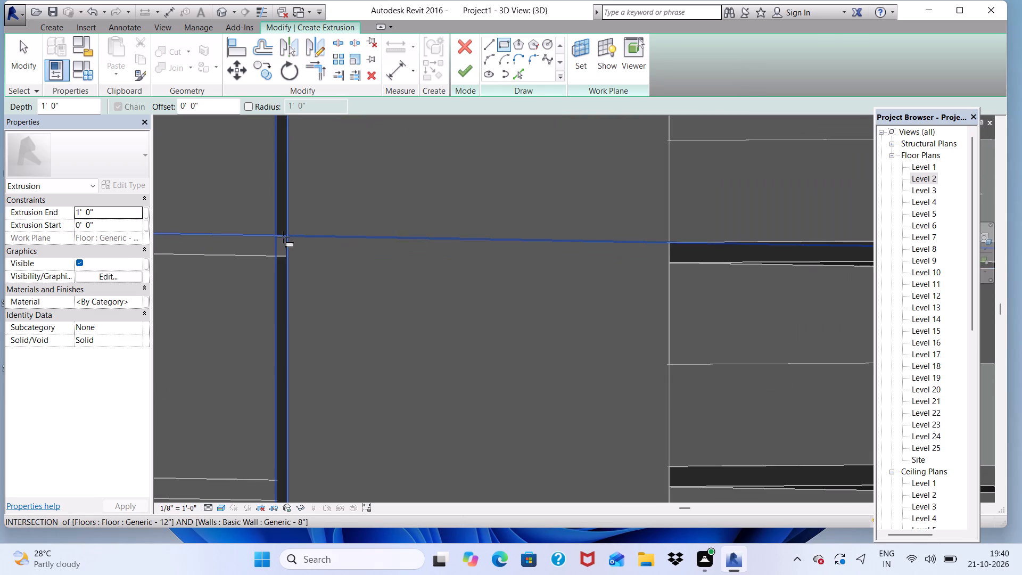
left_click(286, 236)
scroll(401, 251, "down", 3)
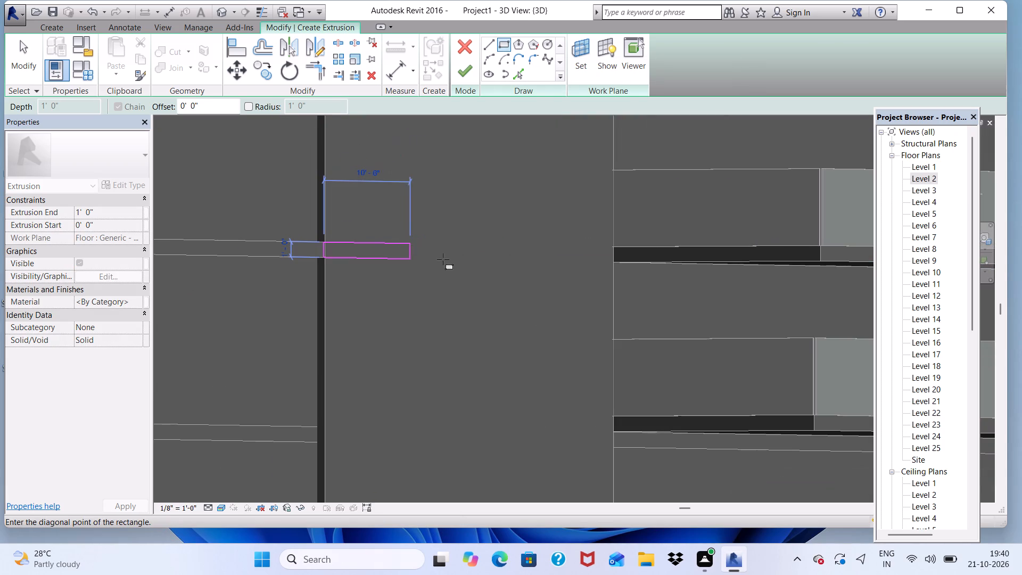
left_click(616, 257)
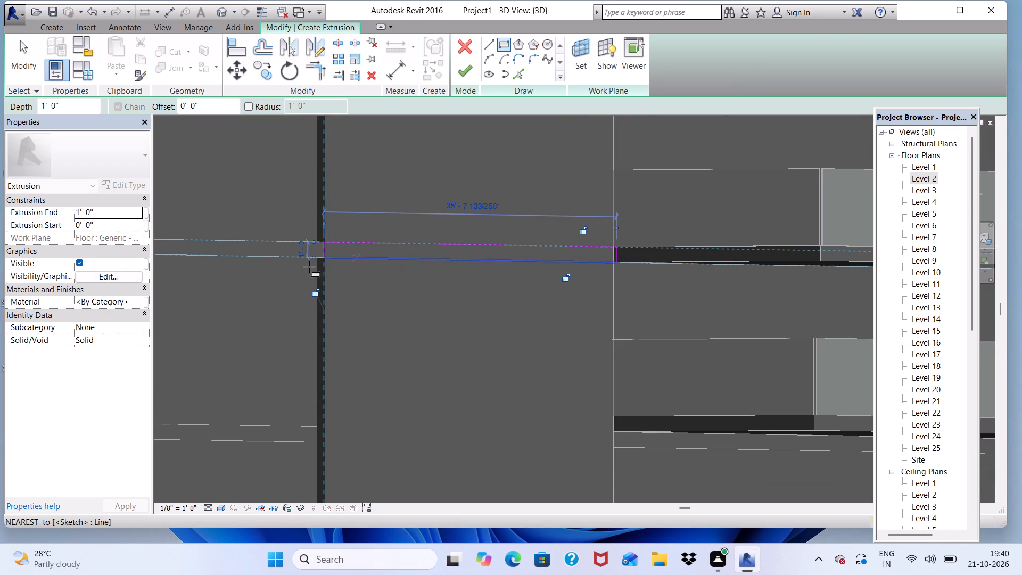
left_click(463, 64)
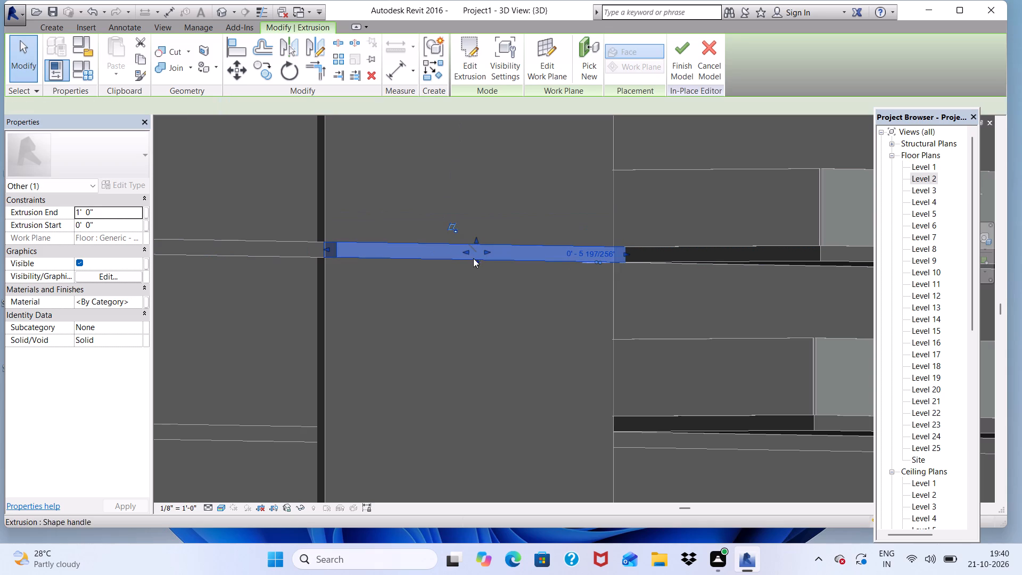
scroll(399, 234, "down", 1)
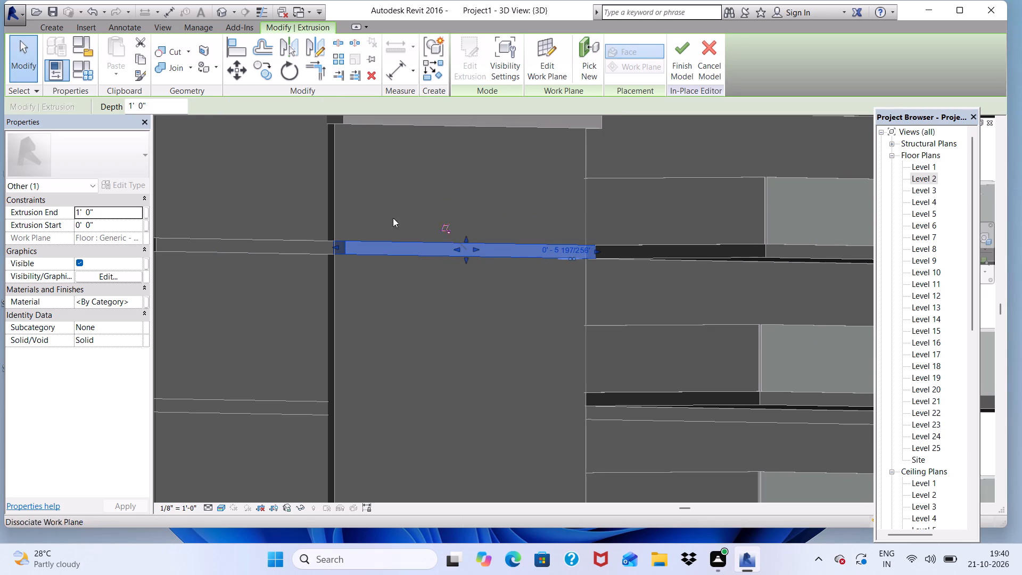
scroll(309, 219, "down", 3)
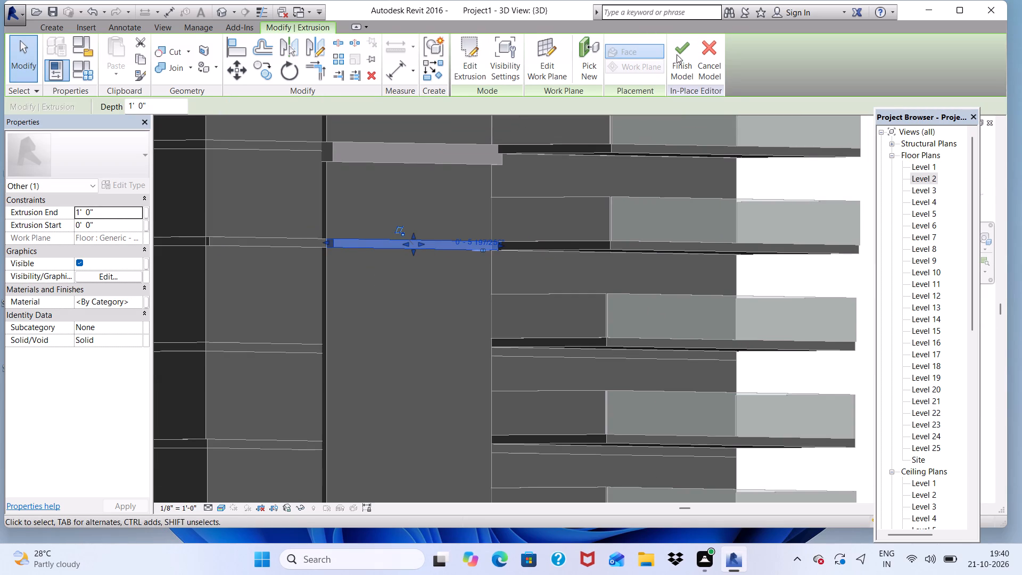
Finish the in-place component holding the new thin slab.
left_click(677, 54)
Reduce the thickness of the thin slab directly above the newest one by lowering its top face.
scroll(220, 247, "down", 4)
scroll(299, 287, "up", 1)
middle_click_drag(299, 287, 332, 375, "shift")
scroll(299, 239, "up", 4)
scroll(332, 206, "up", 3)
left_click(333, 206)
left_click_drag(366, 124, 368, 126)
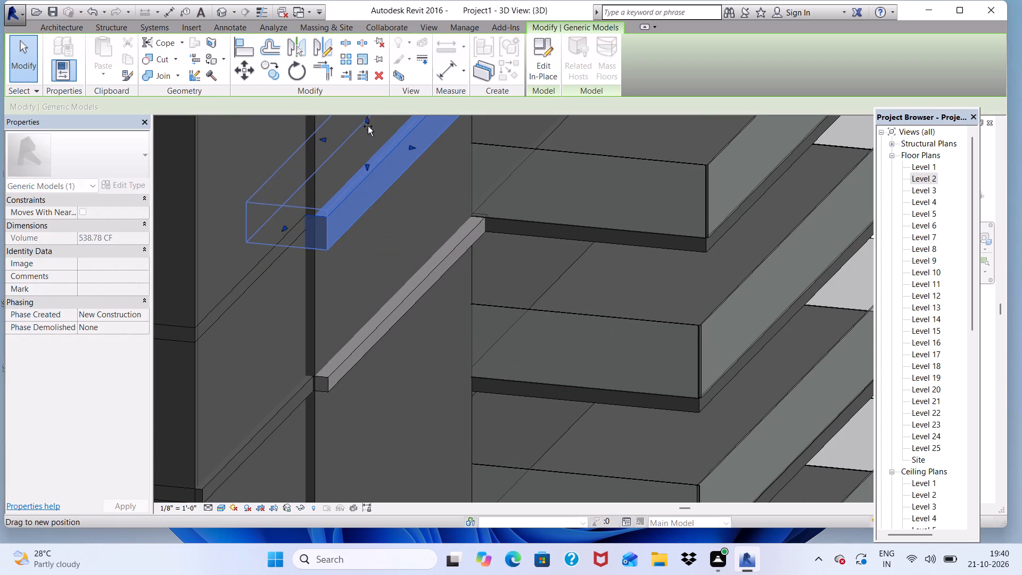
left_click_drag(368, 126, 373, 139)
scroll(360, 180, "down", 3)
scroll(326, 230, "up", 1)
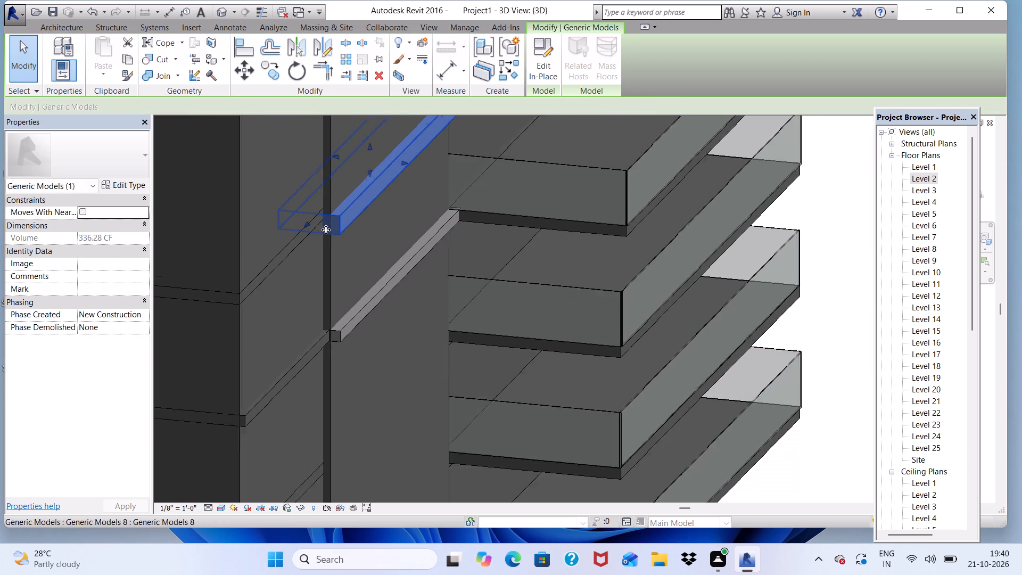
scroll(326, 229, "up", 2)
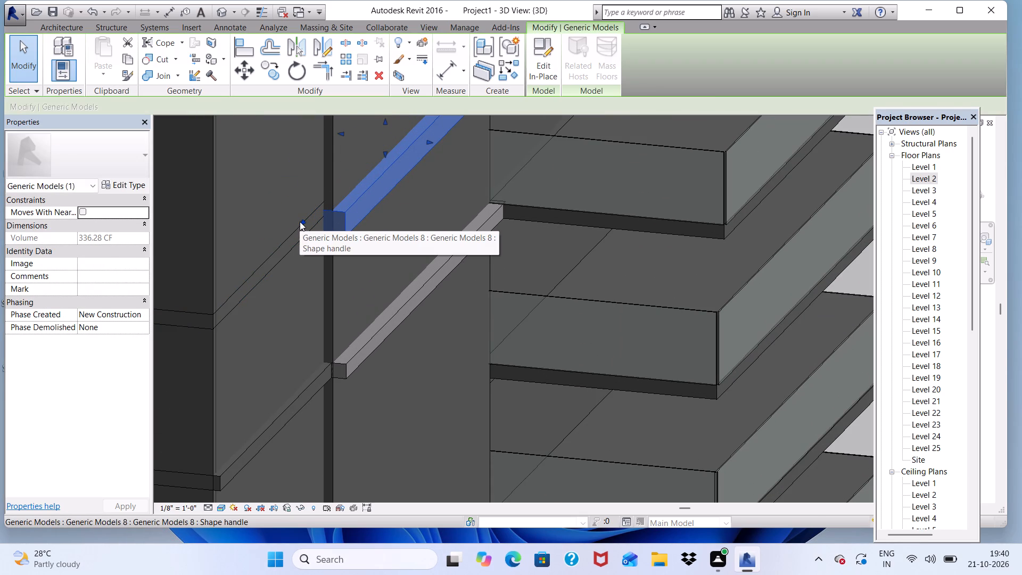
Adjust the near end face of that same slab in small moves to line up with the facade strip's edge, and deselect it.
left_click_drag(300, 221, 308, 213)
scroll(290, 214, "down", 3)
scroll(328, 210, "up", 5)
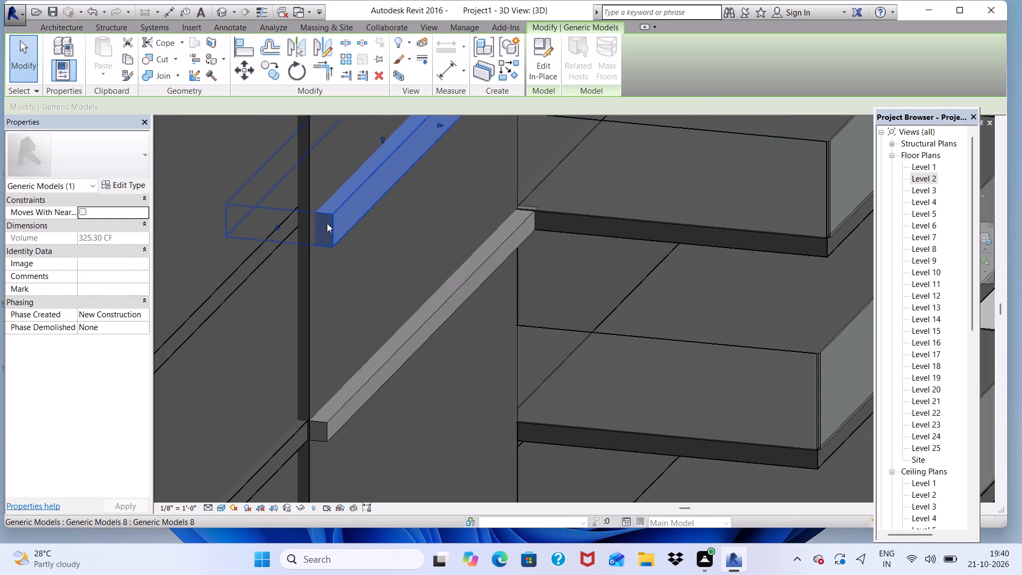
left_click(275, 226)
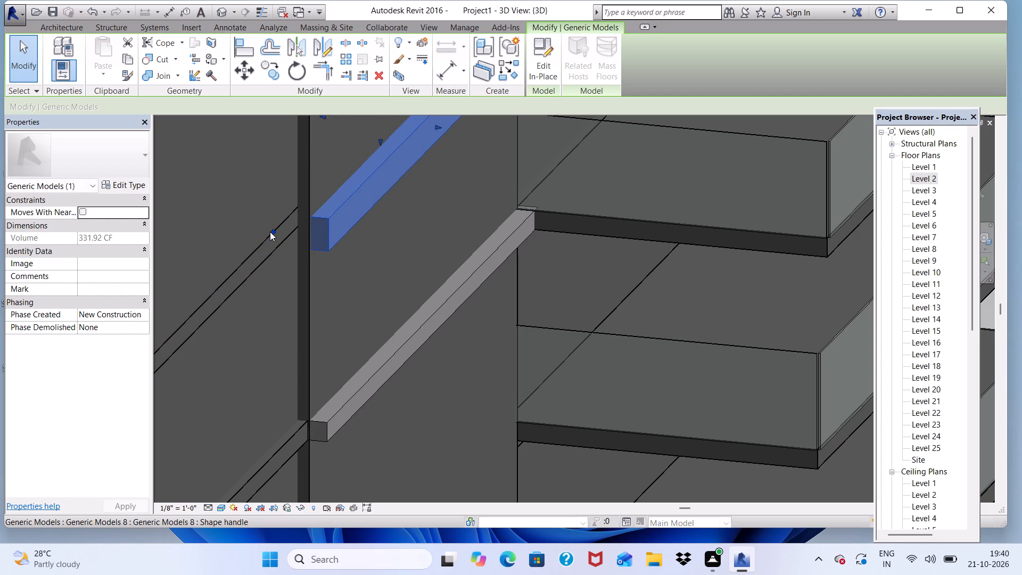
left_click(270, 232)
left_click(270, 232)
scroll(274, 228, "down", 1)
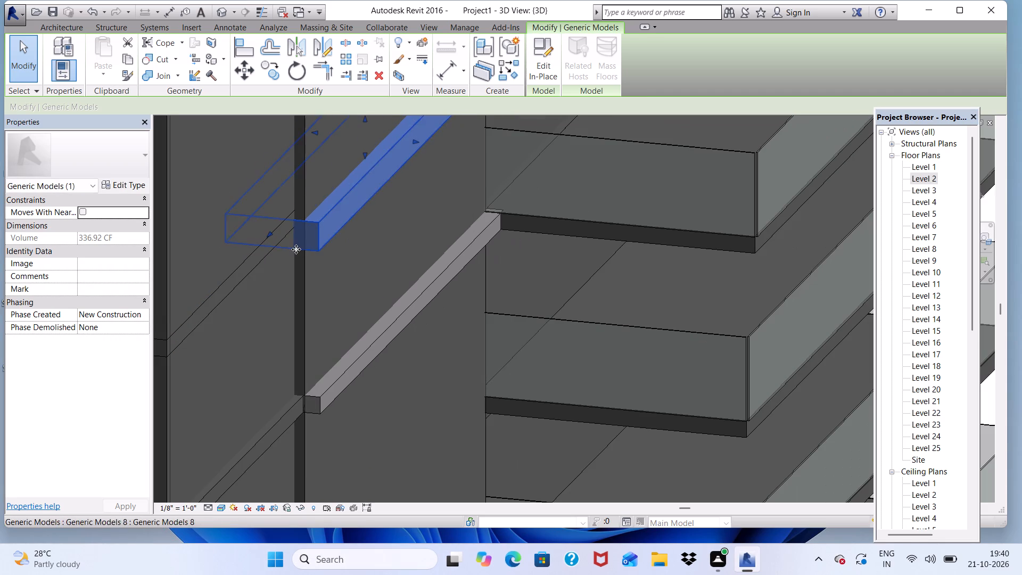
left_click(269, 235)
left_click(270, 232)
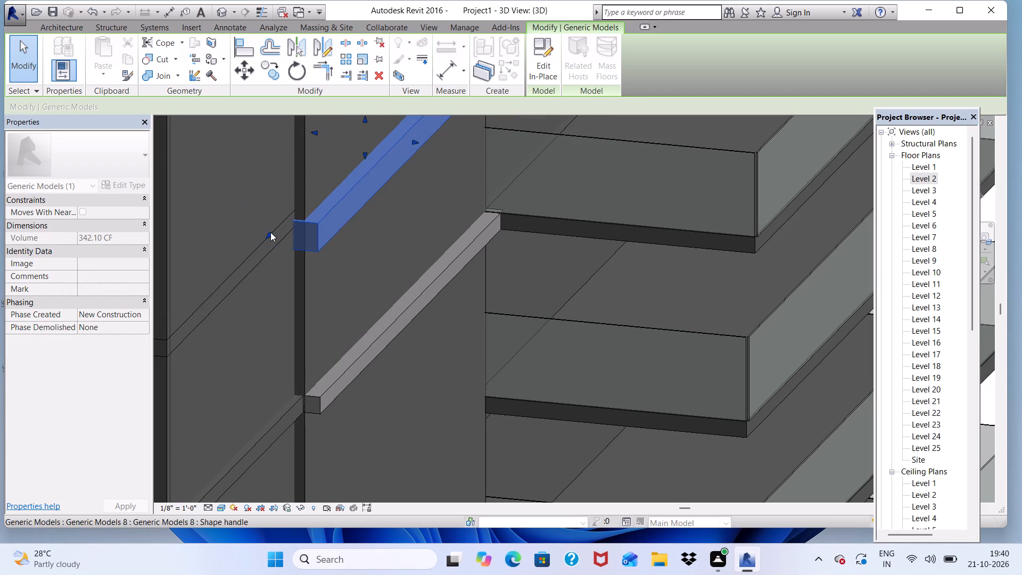
left_click(270, 235)
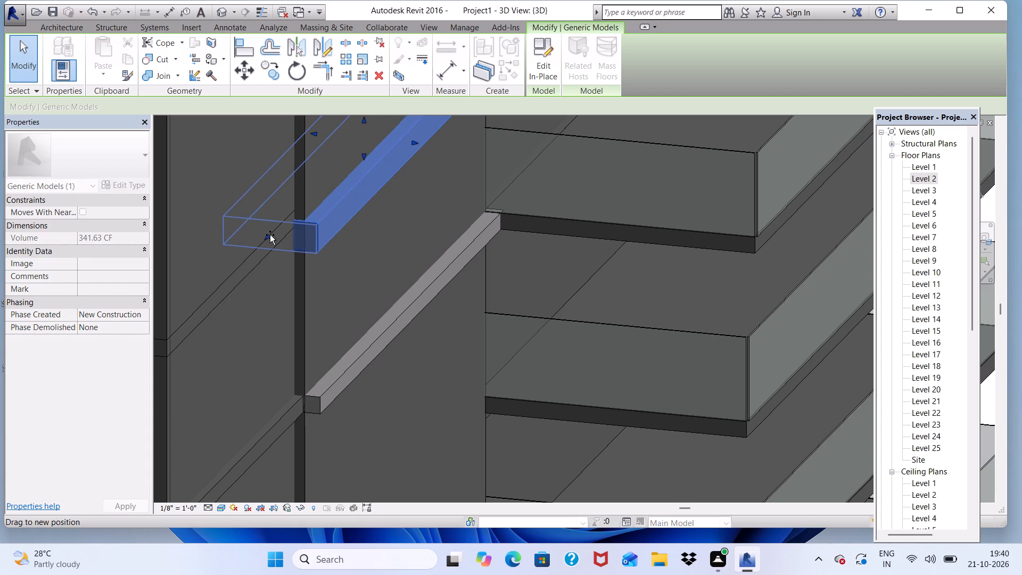
left_click(272, 231)
scroll(232, 211, "down", 8)
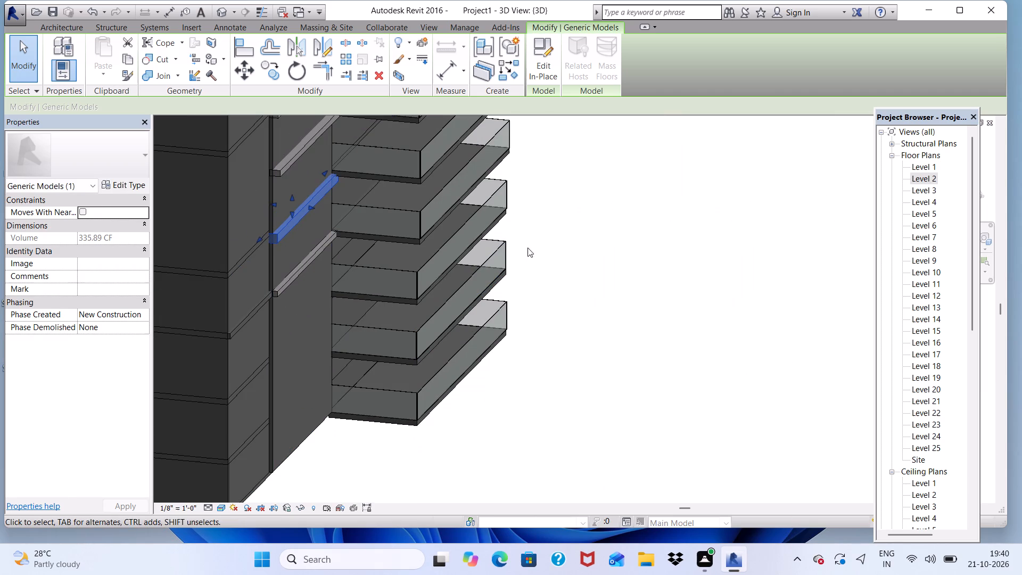
left_click(551, 239)
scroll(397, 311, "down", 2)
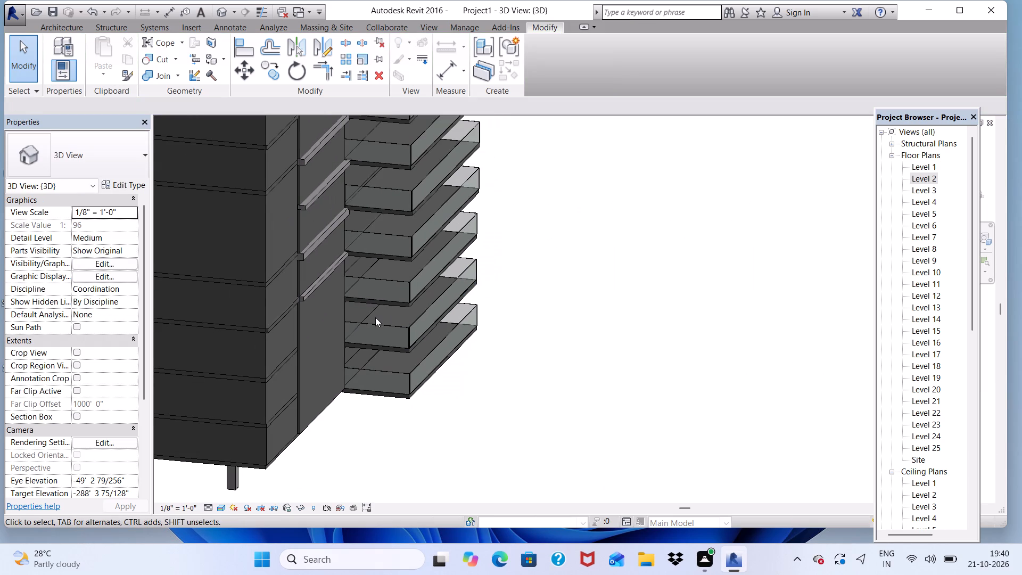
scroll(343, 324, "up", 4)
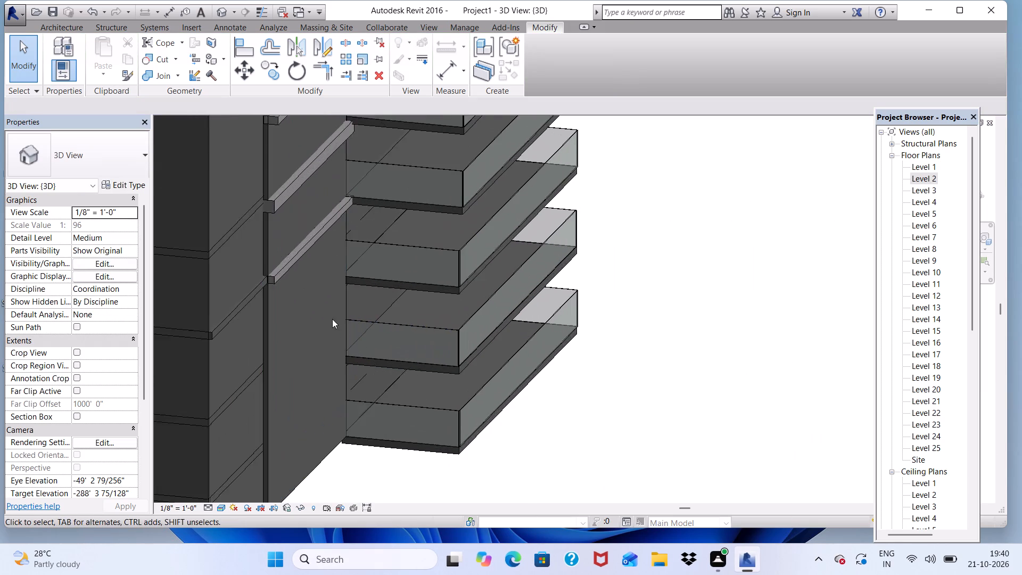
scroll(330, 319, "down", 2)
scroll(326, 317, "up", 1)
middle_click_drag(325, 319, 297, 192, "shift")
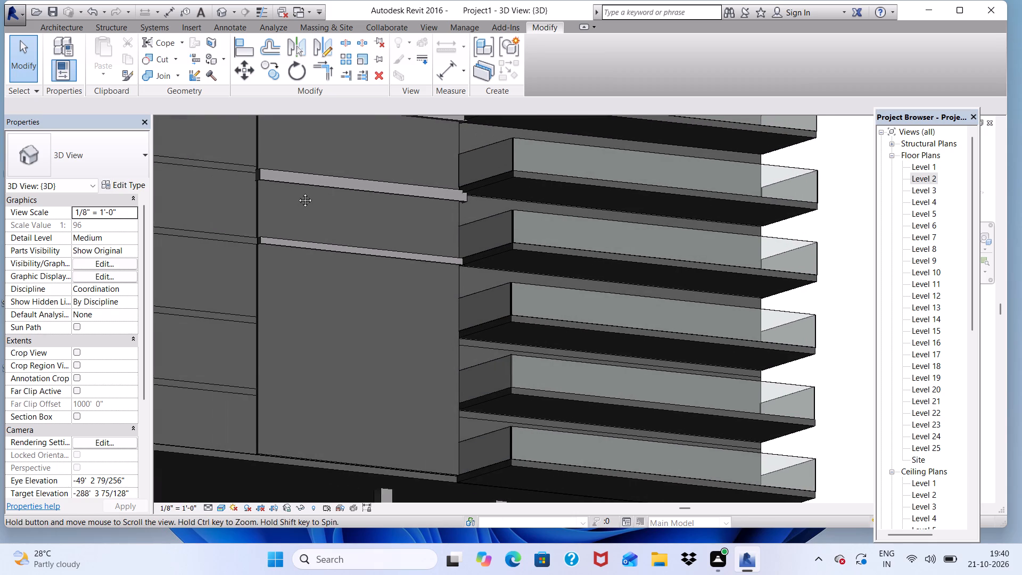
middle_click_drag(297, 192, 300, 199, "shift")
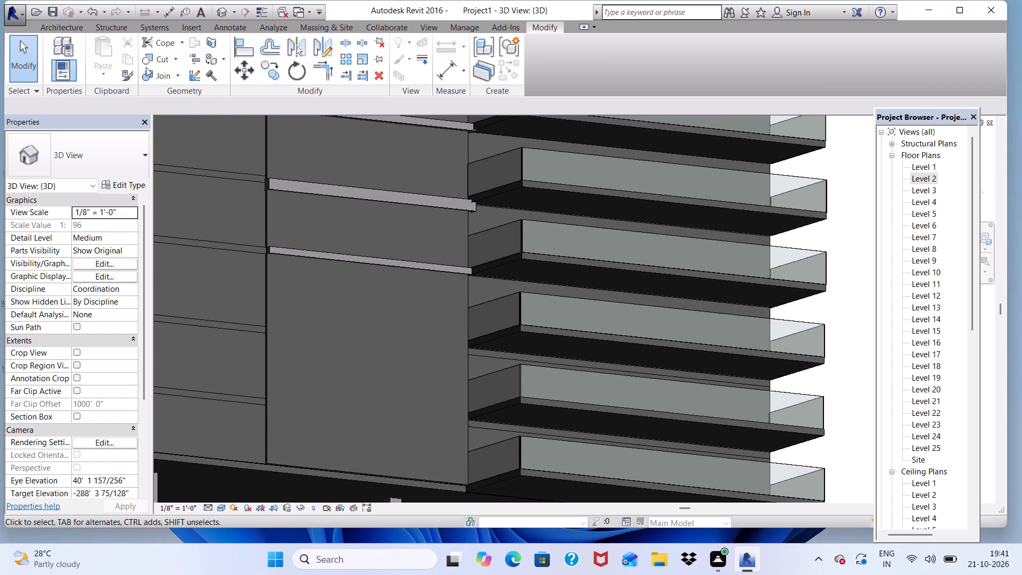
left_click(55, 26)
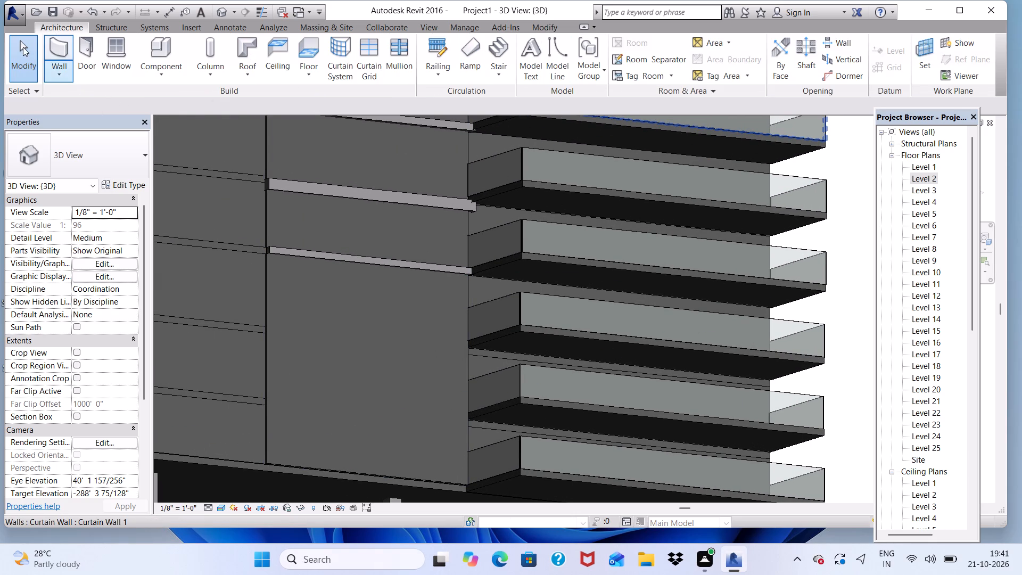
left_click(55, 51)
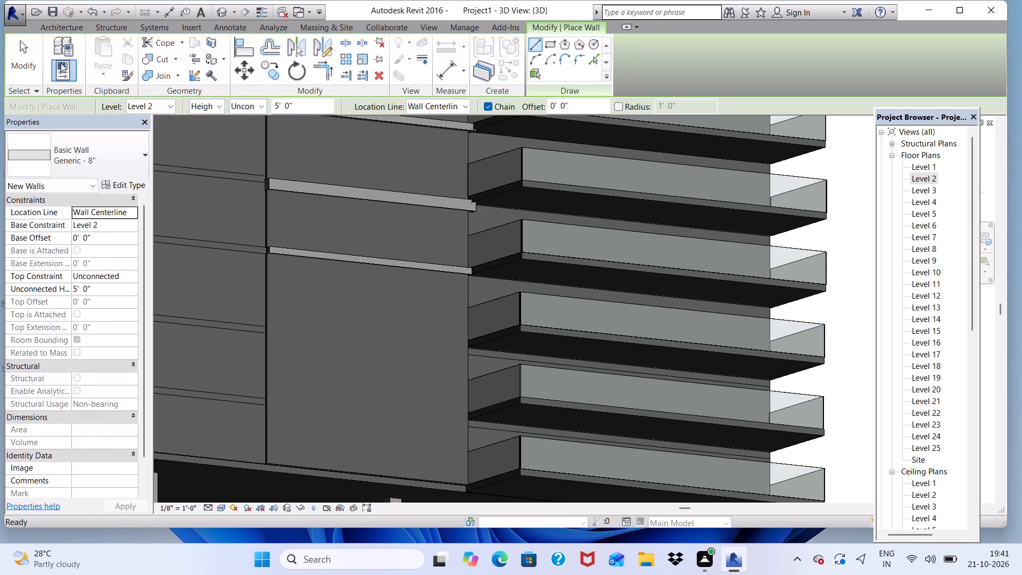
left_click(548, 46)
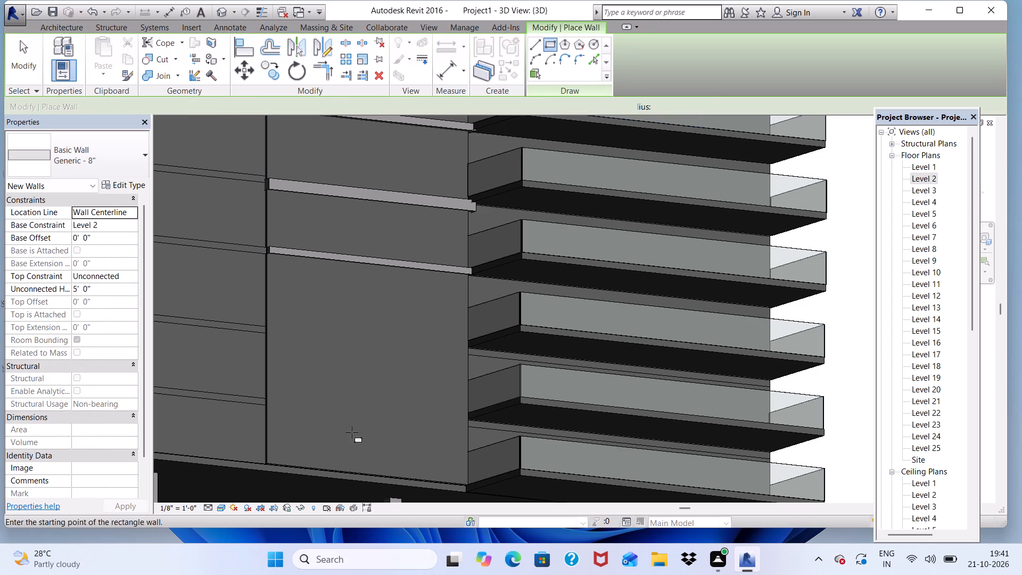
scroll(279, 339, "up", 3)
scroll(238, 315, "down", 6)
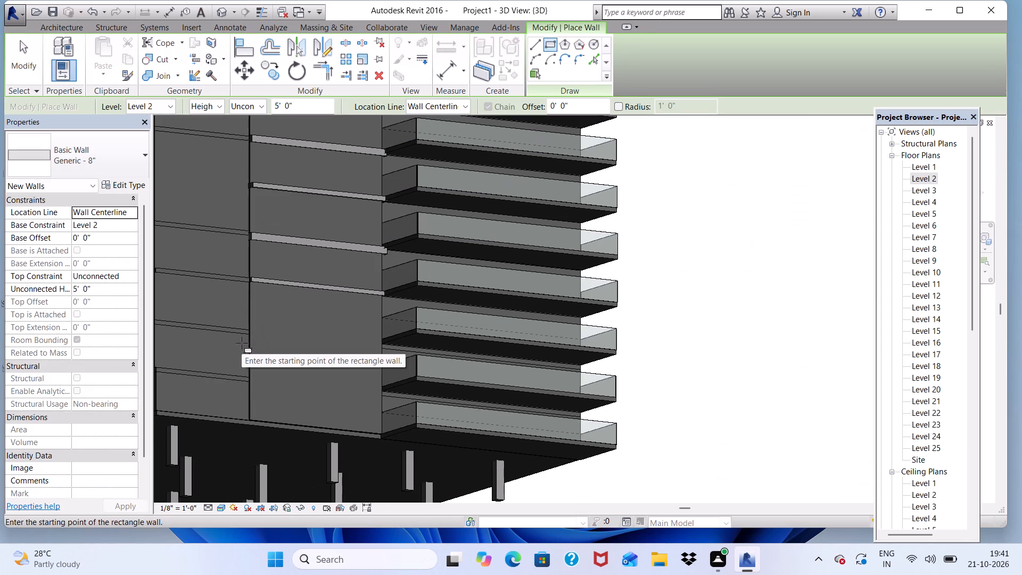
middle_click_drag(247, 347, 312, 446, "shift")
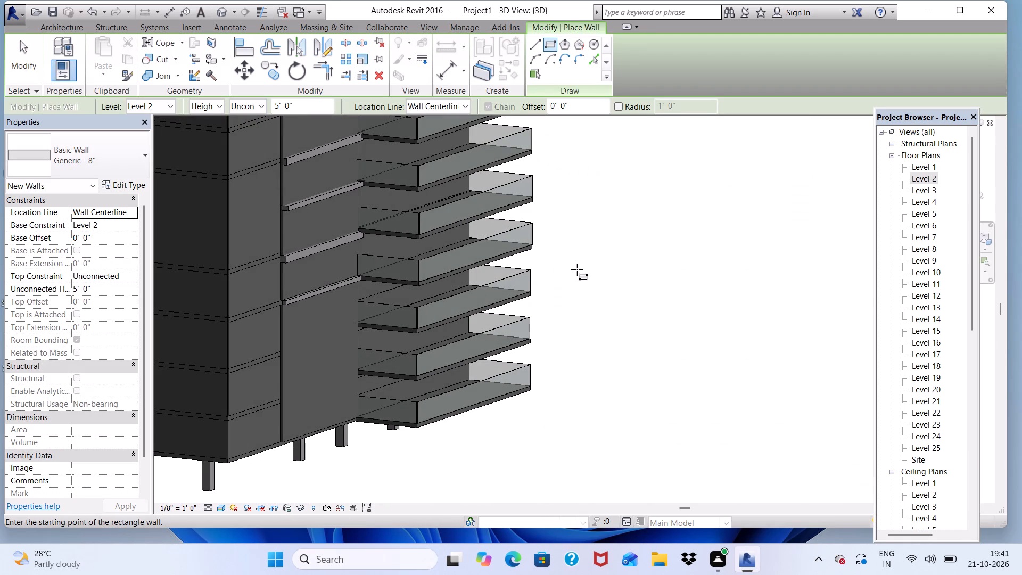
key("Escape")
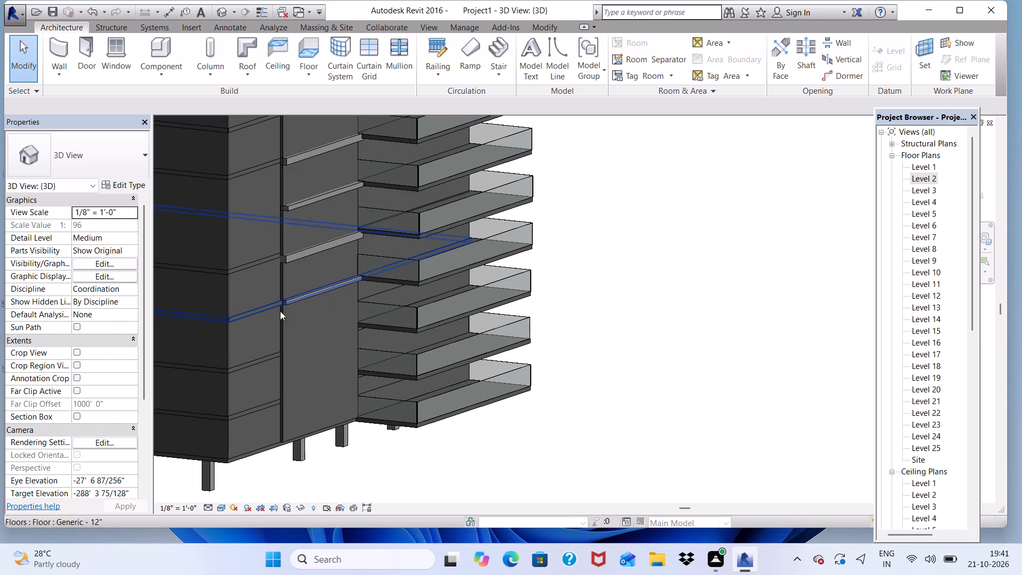
Start a new in-place component in the Generic Models category, keeping the default name.
left_click(252, 367)
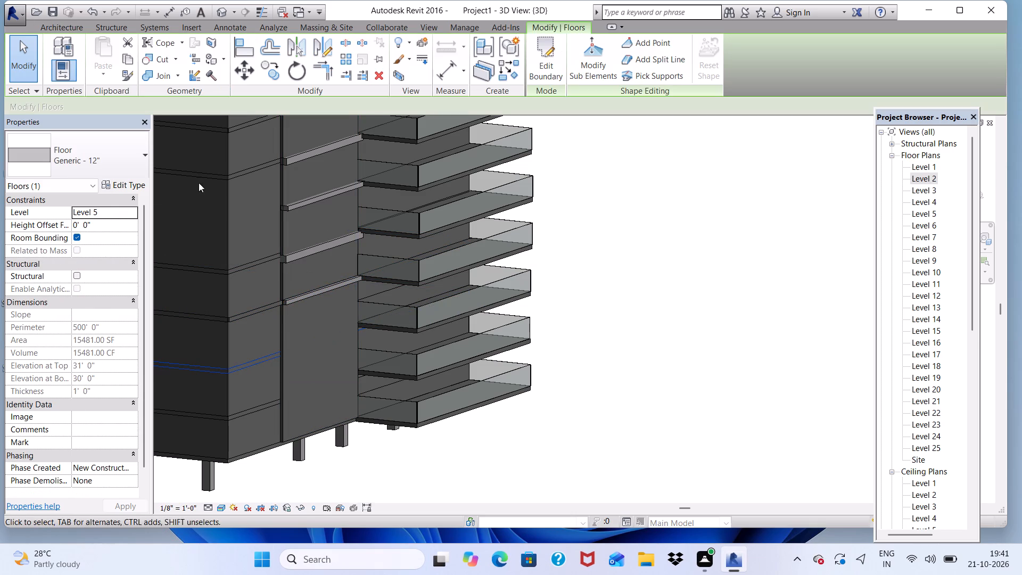
left_click(57, 22)
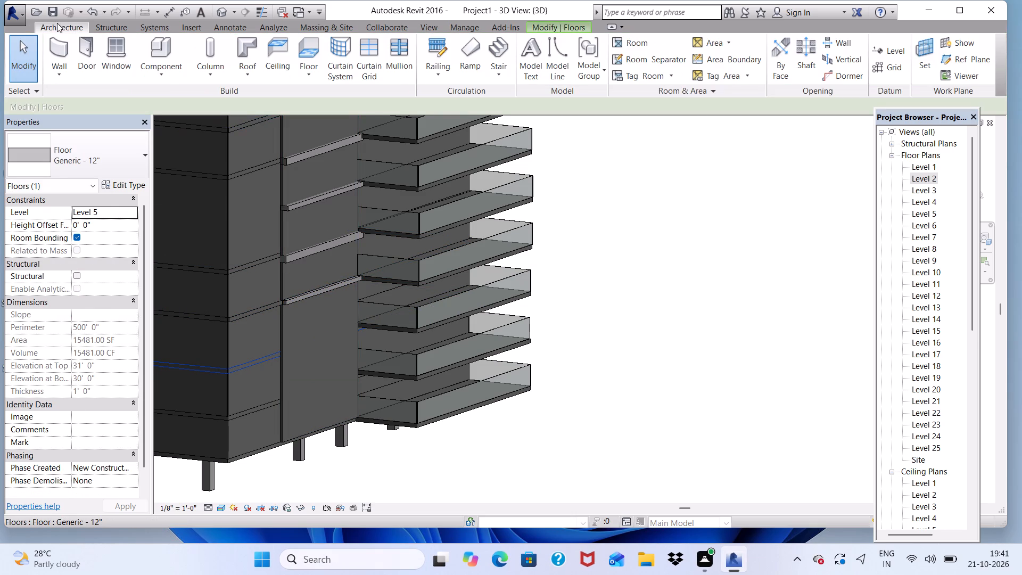
left_click(157, 74)
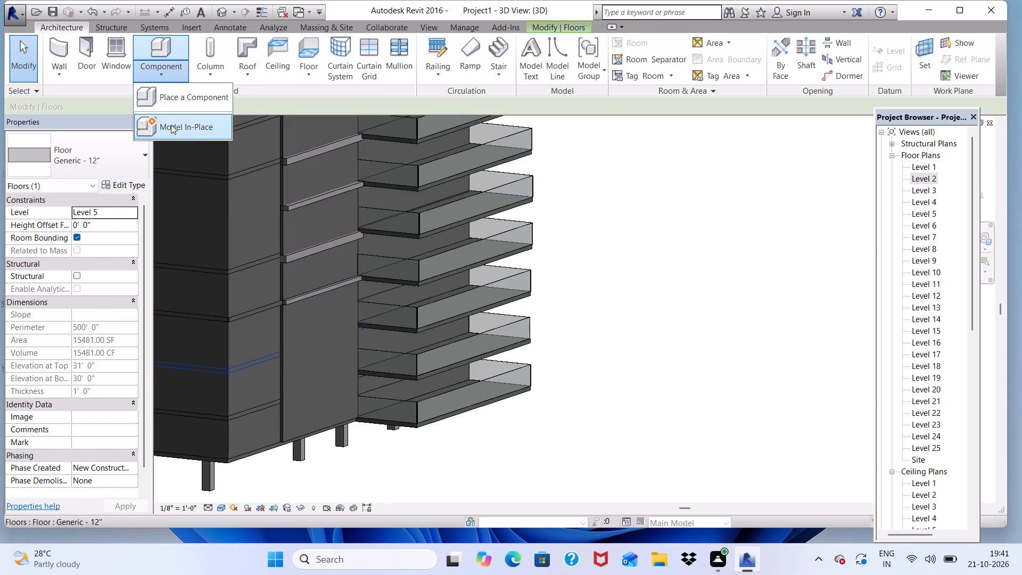
left_click(171, 125)
scroll(474, 258, "down", 6)
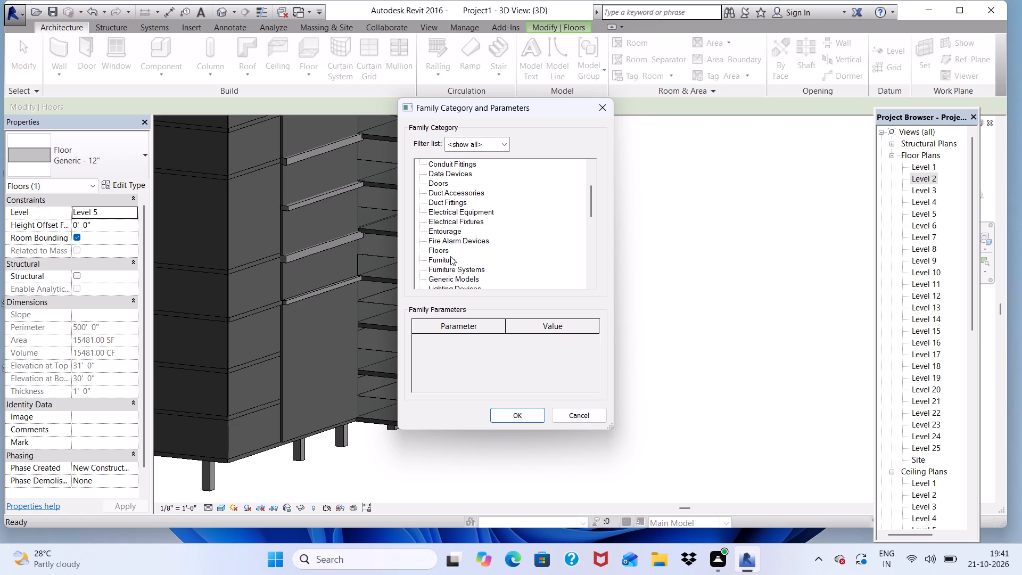
scroll(448, 249, "down", 2)
left_click(442, 262)
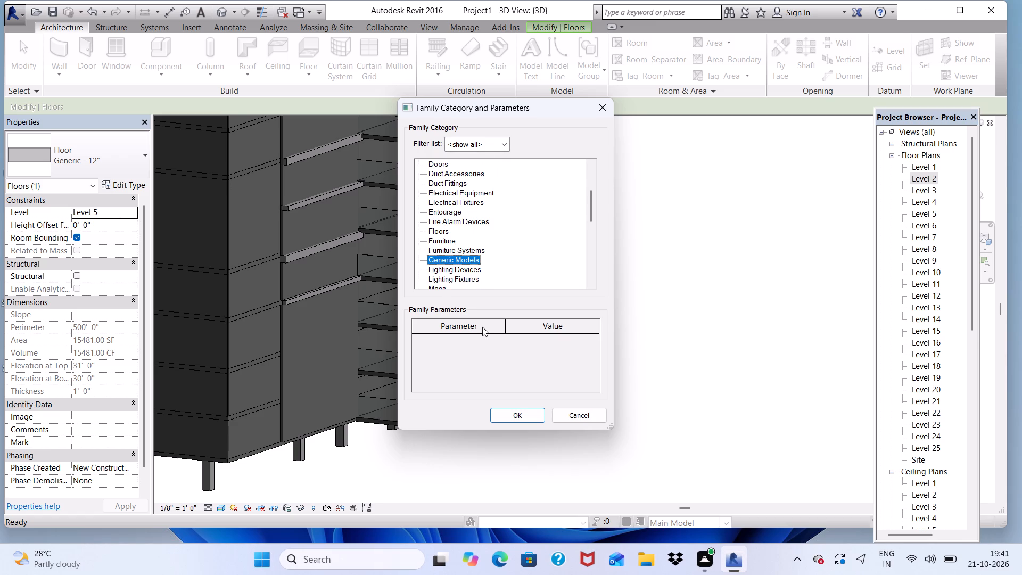
left_click(514, 412)
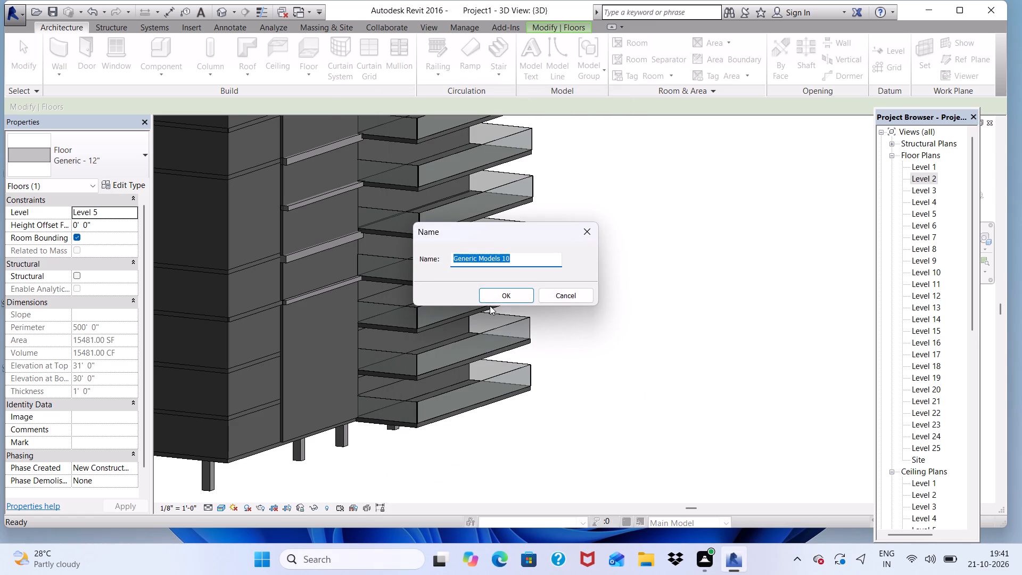
left_click(499, 293)
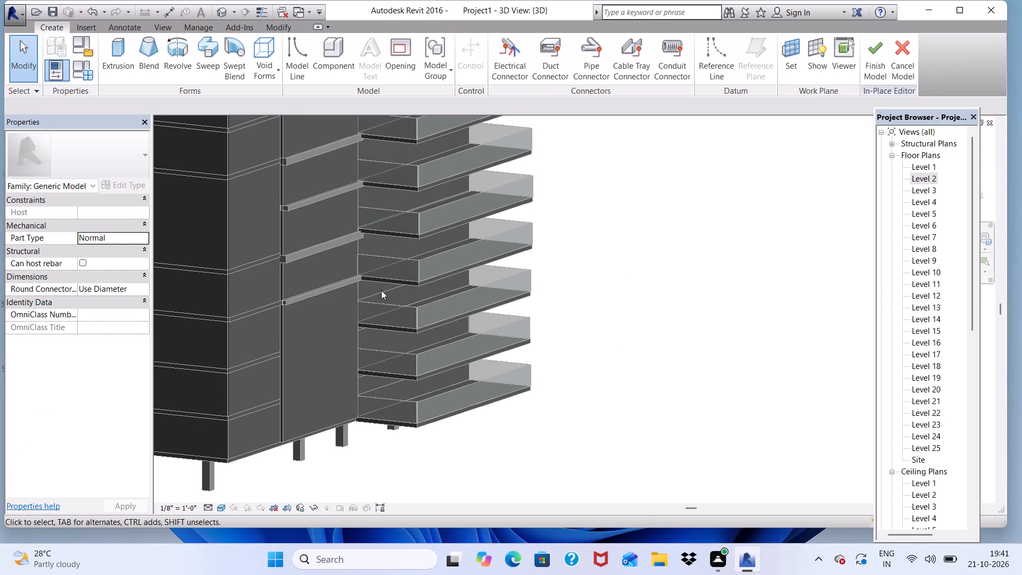
Start an extrusion and pick the edge face of the Level 5 Generic - 12" floor as its work plane.
left_click(111, 48)
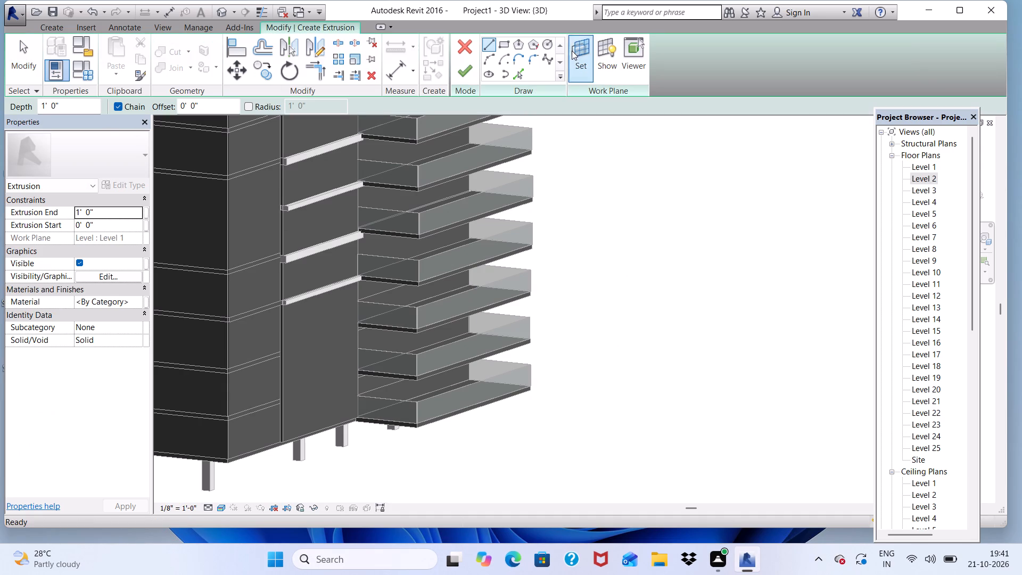
left_click(580, 48)
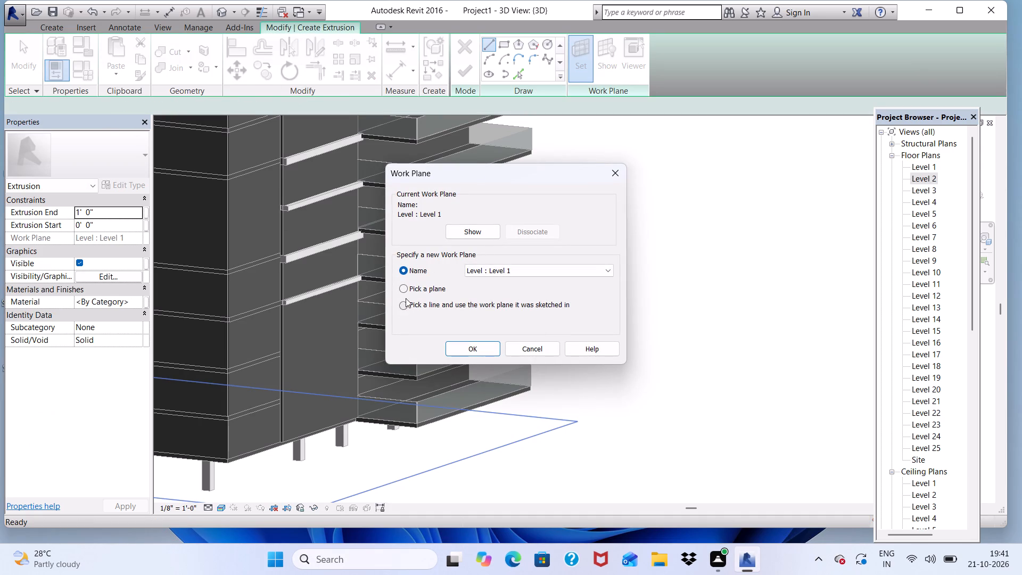
left_click(400, 287)
left_click(471, 350)
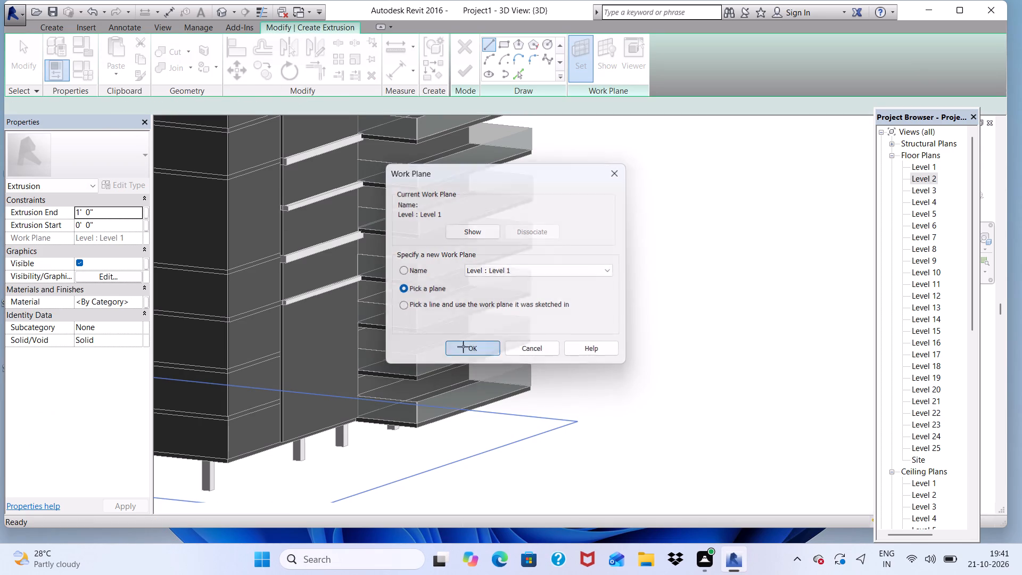
left_click(235, 369)
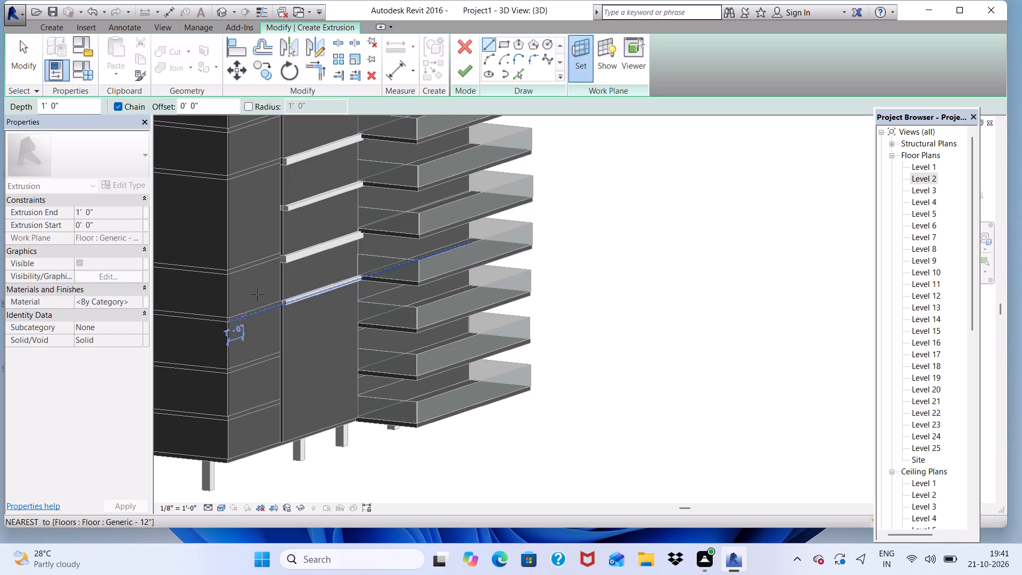
Sketch a rectangle about 35' long across the facade strip in line with the Level 5 floor edge and extrude it 1' 0".
left_click(500, 41)
scroll(269, 376, "up", 2)
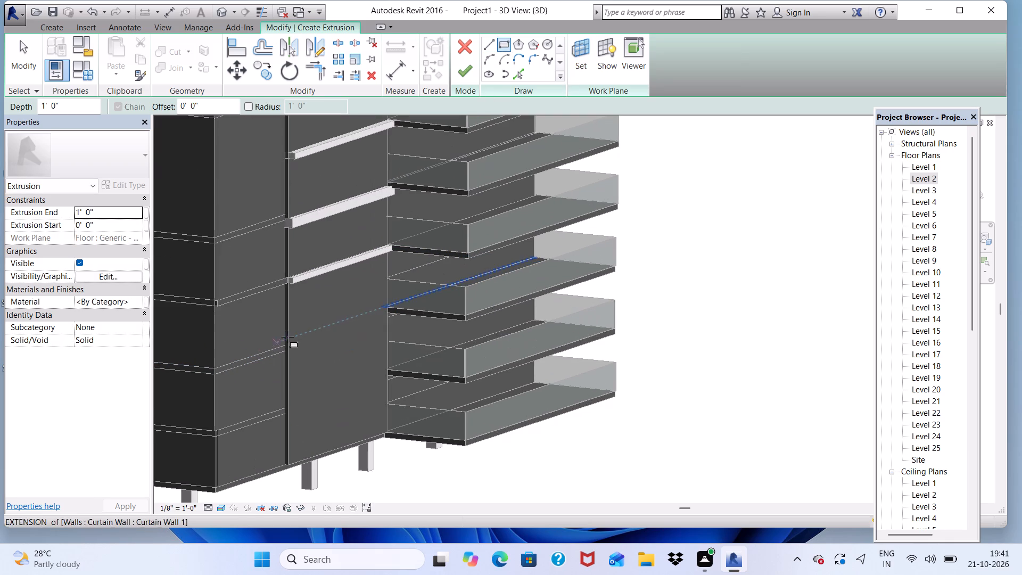
scroll(287, 337, "up", 11)
left_click(291, 353)
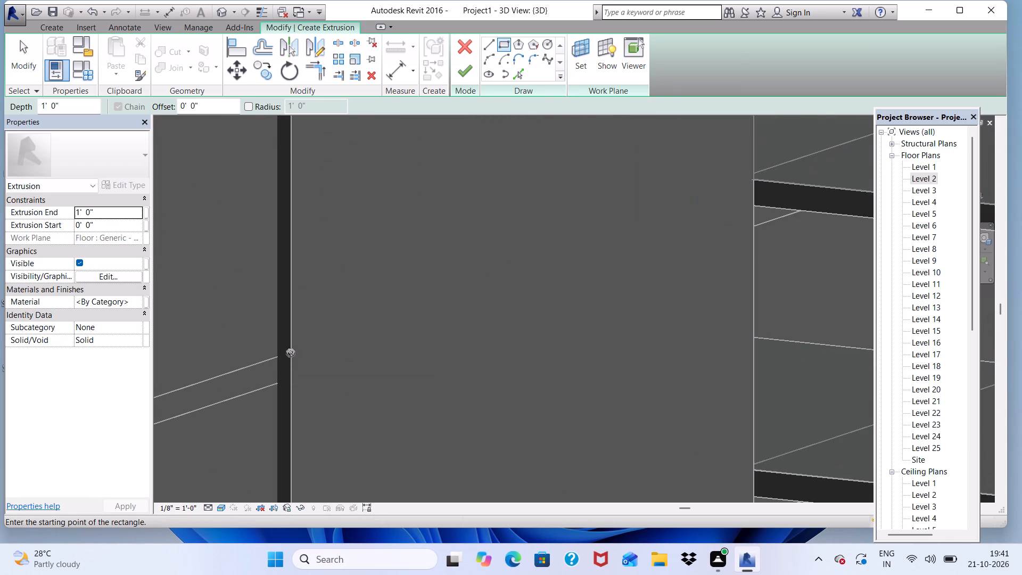
scroll(291, 409, "down", 3)
scroll(199, 321, "down", 5)
scroll(406, 311, "up", 4)
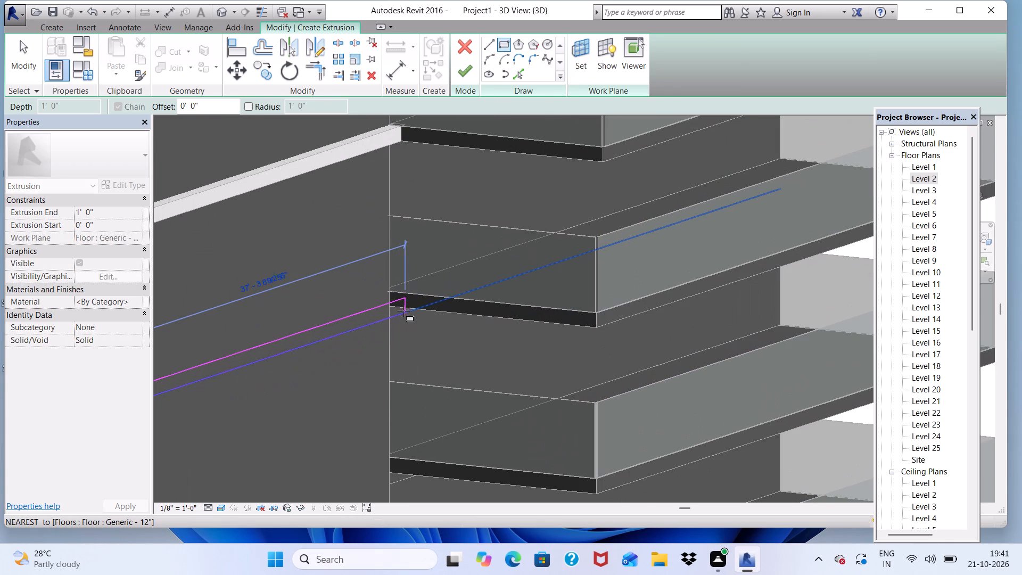
left_click(390, 286)
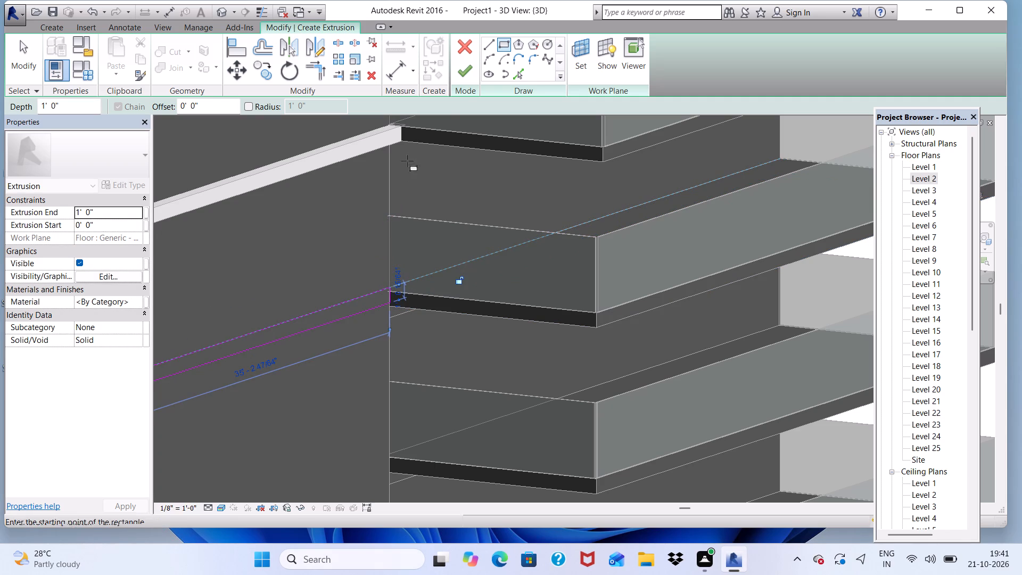
left_click(461, 70)
scroll(311, 368, "down", 2)
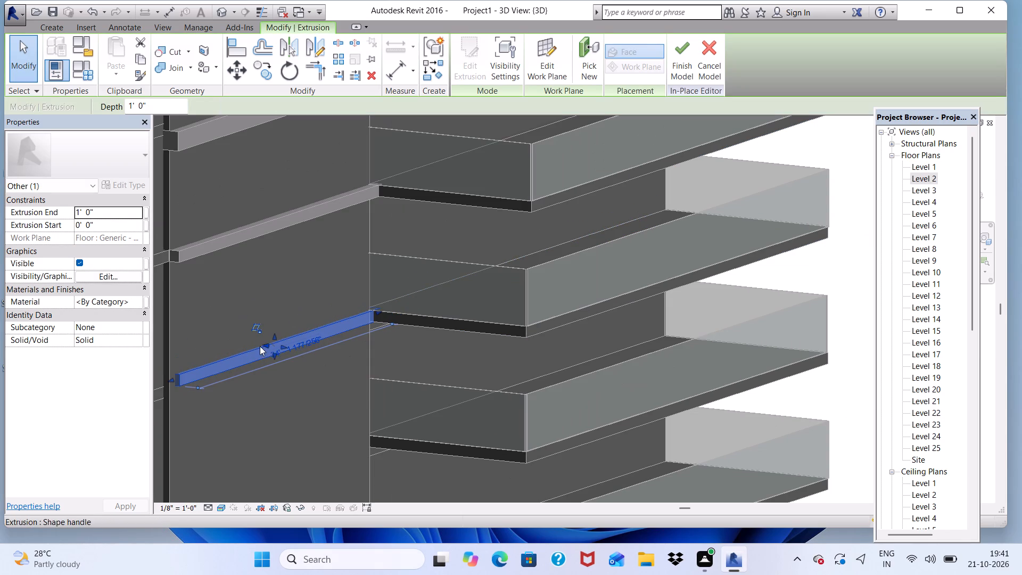
Adjust the new slab's lower face and near end face to line up with the floor and facade strip, and finish the in-place model.
left_click_drag(271, 355, 276, 360)
scroll(274, 357, "up", 3)
left_click(274, 356)
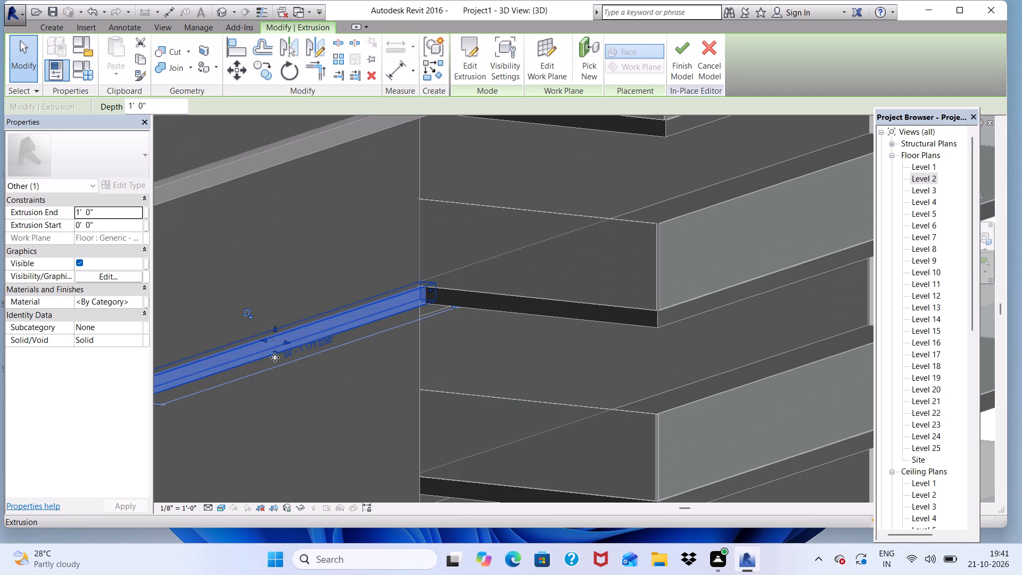
scroll(275, 354, "down", 4)
scroll(176, 374, "up", 4)
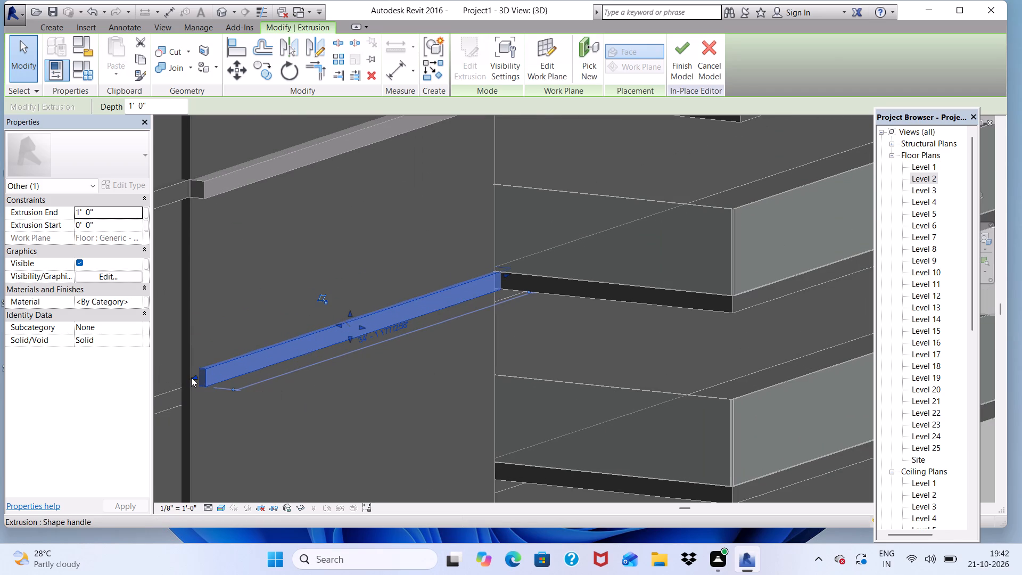
left_click(191, 377)
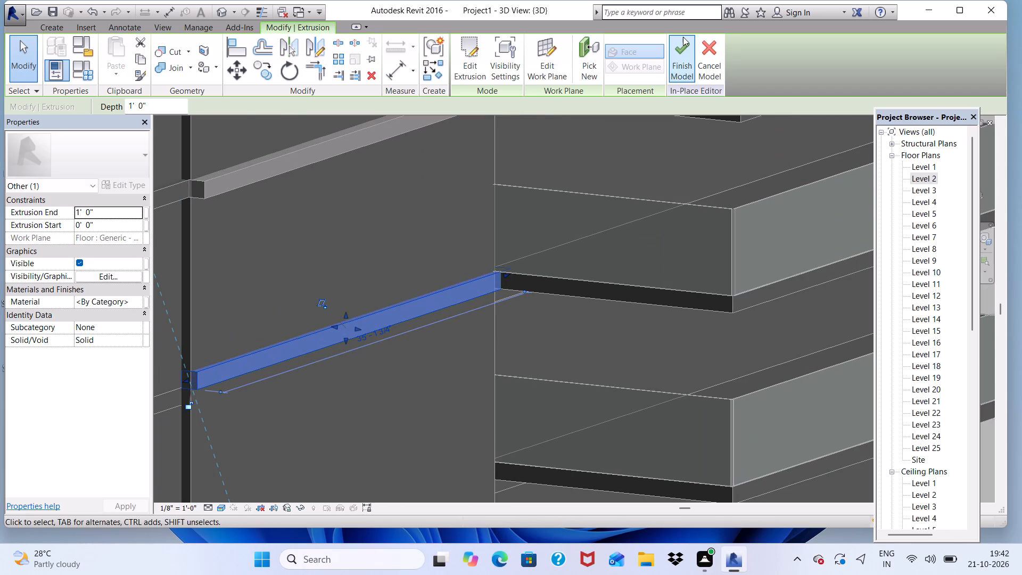
left_click(680, 57)
Start a new in-place component in the Generic Models category, keeping the default name.
scroll(528, 169, "down", 5)
scroll(440, 235, "down", 5)
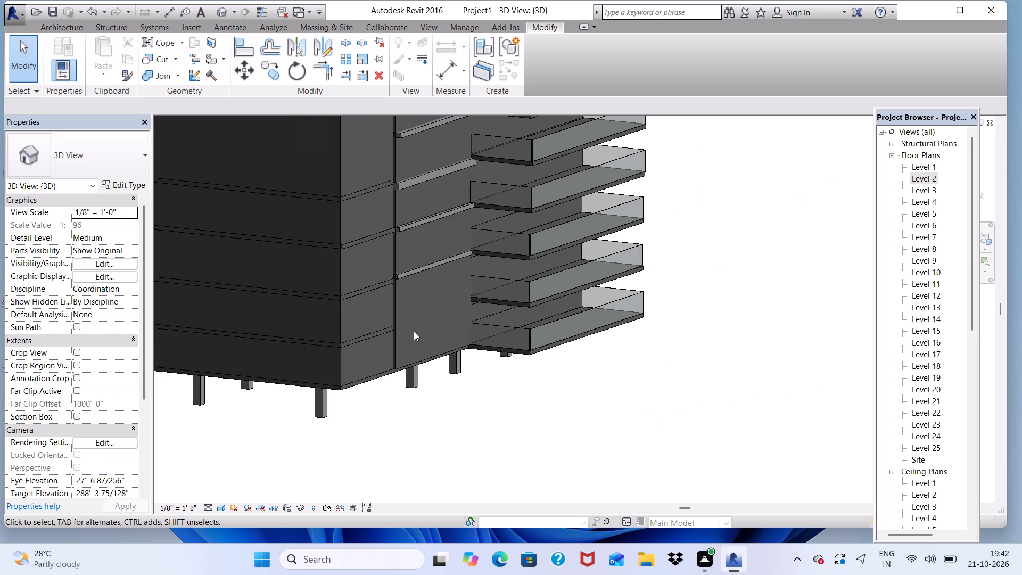
scroll(419, 352, "up", 4)
scroll(385, 243, "down", 4)
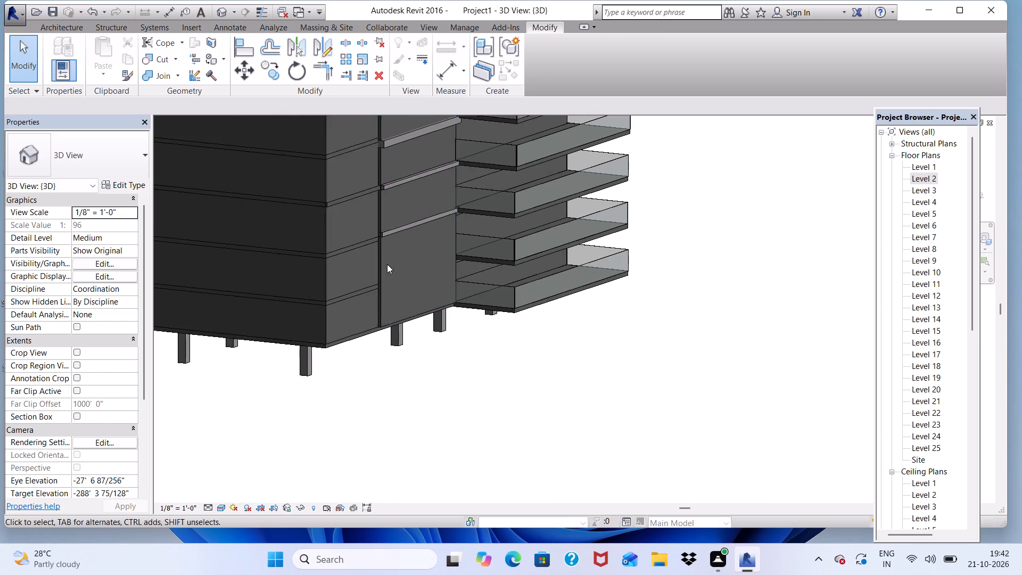
scroll(387, 264, "down", 4)
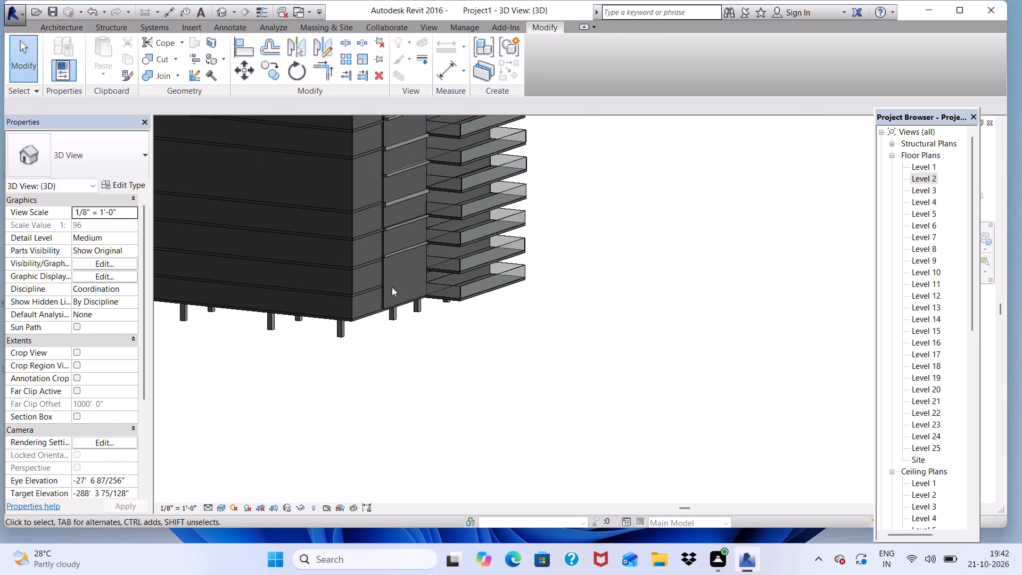
left_click(57, 26)
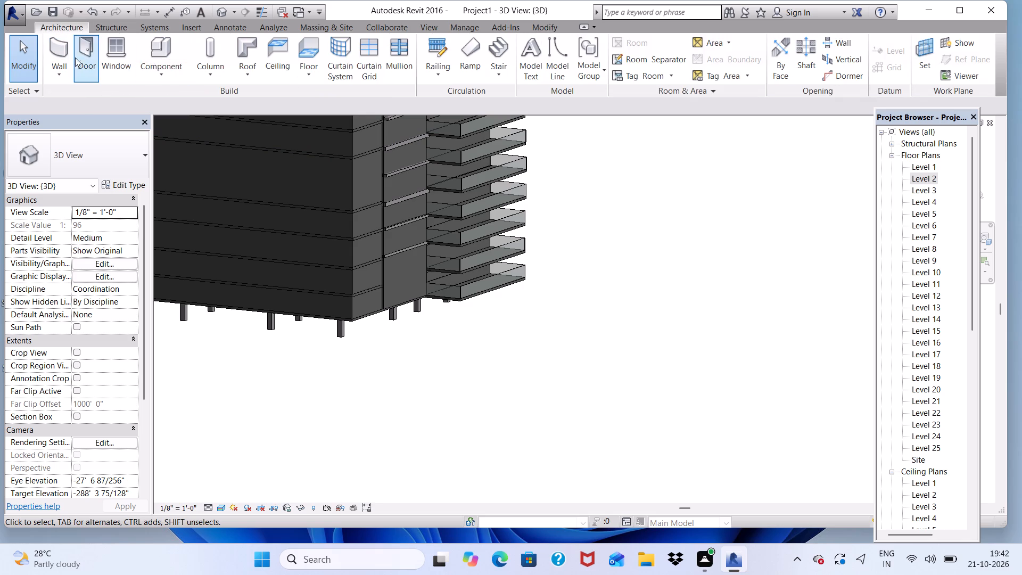
left_click(207, 73)
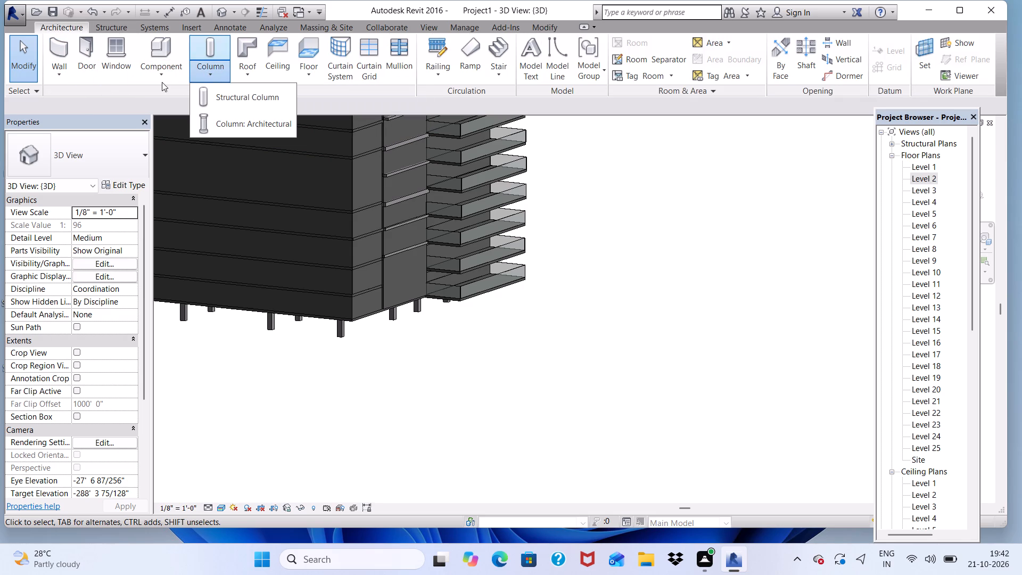
left_click(162, 74)
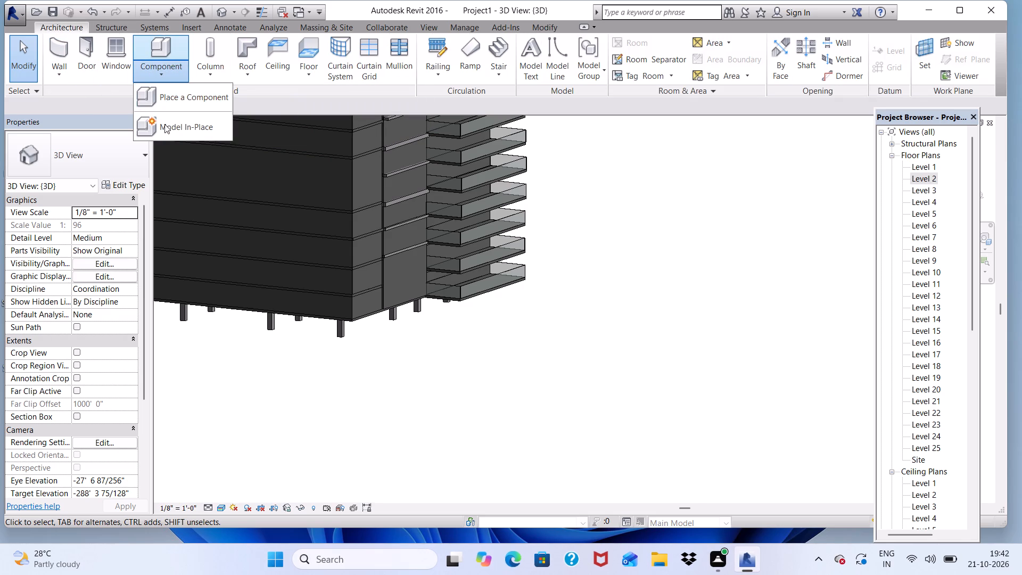
left_click(164, 124)
scroll(462, 226, "down", 5)
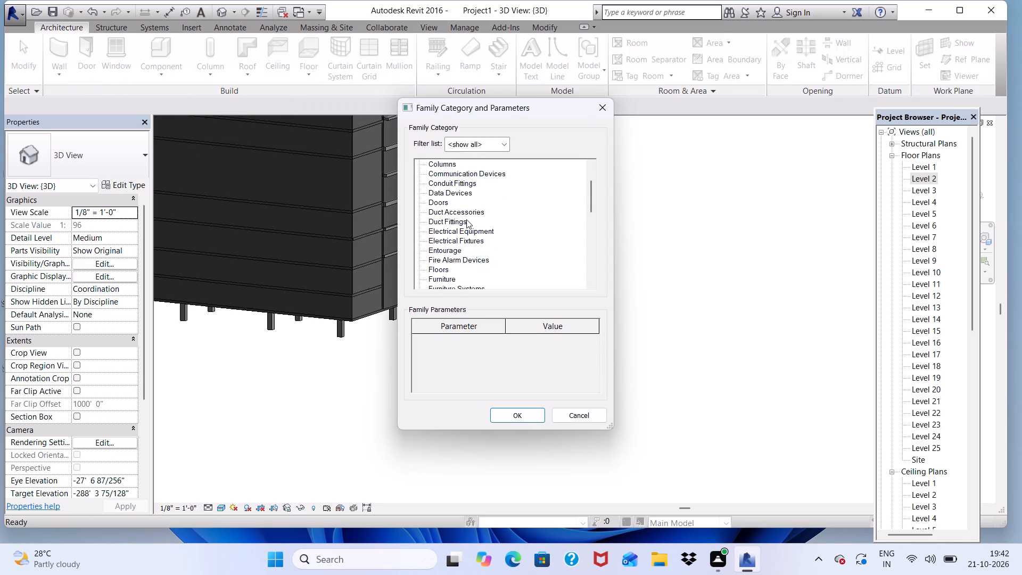
scroll(466, 223, "down", 4)
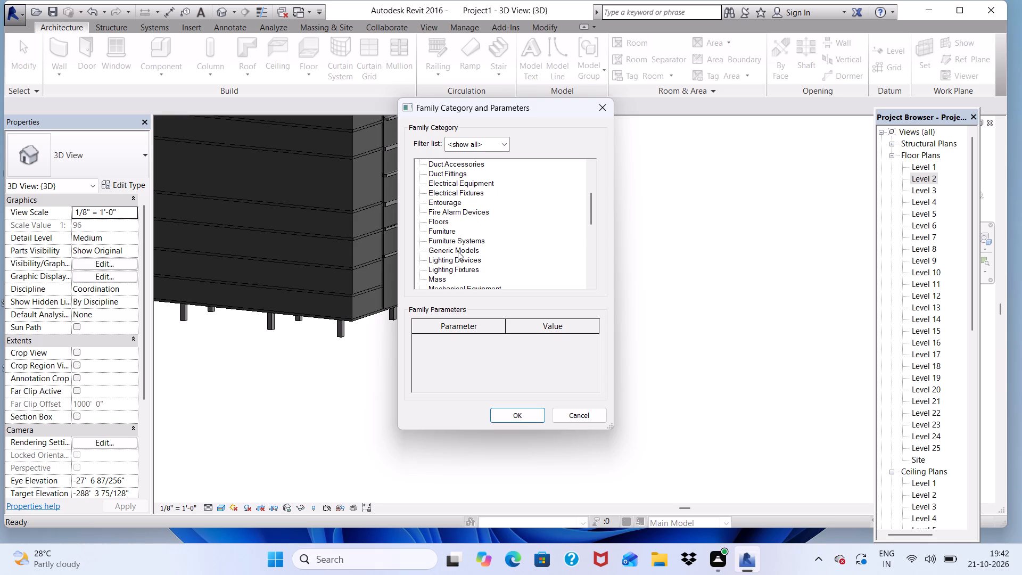
double_click(458, 251)
left_click(504, 298)
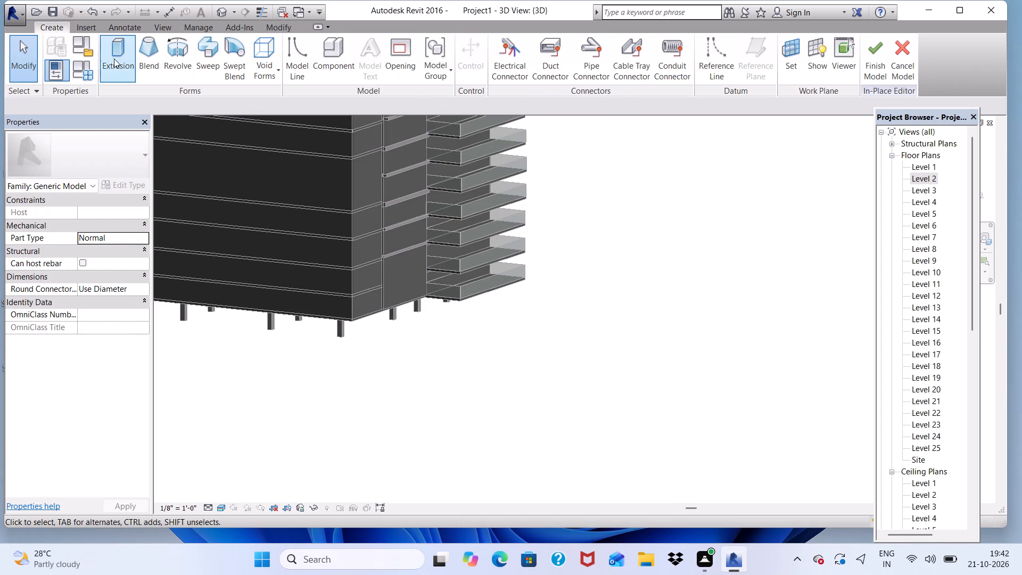
Start an extrusion and pick the edge face of the Generic - 12" floor one storey below the last slab as its work plane.
left_click(112, 56)
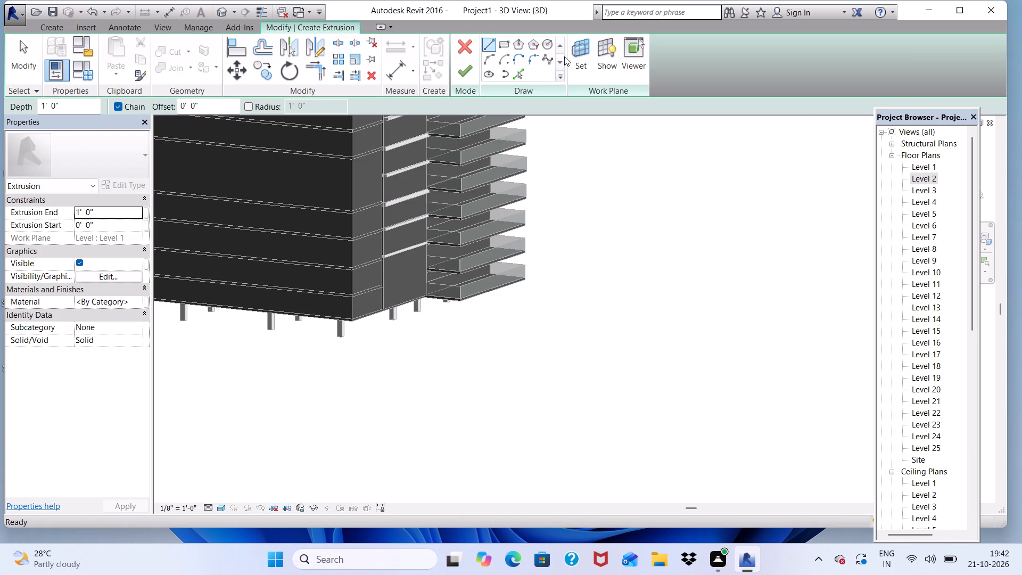
left_click(583, 56)
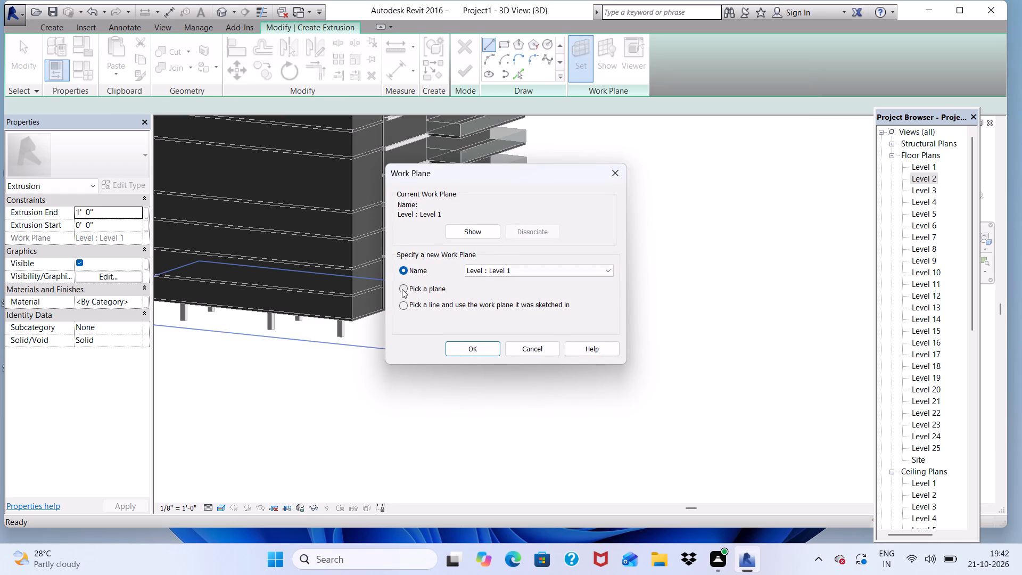
left_click(402, 289)
left_click(471, 352)
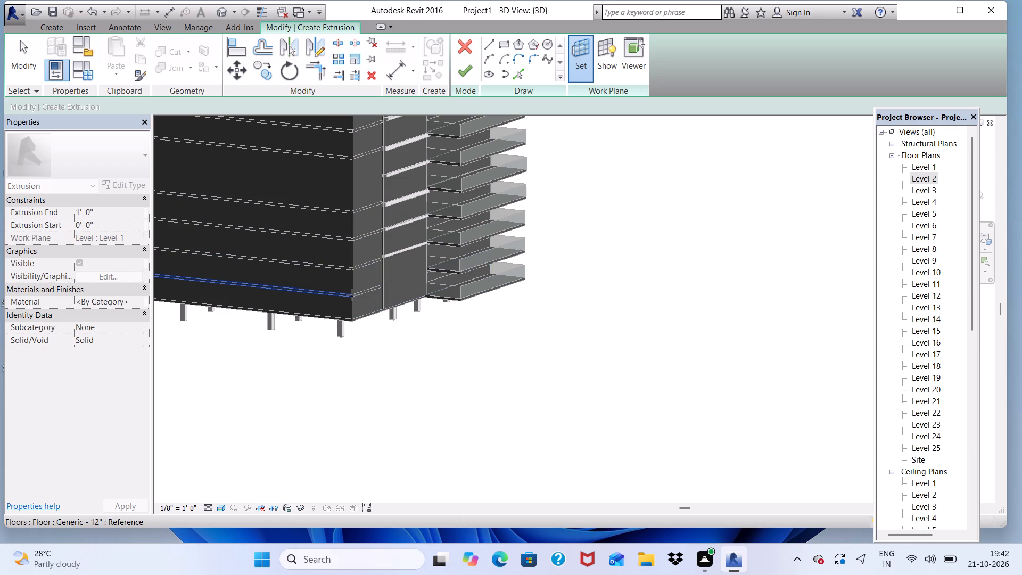
scroll(330, 288, "up", 2)
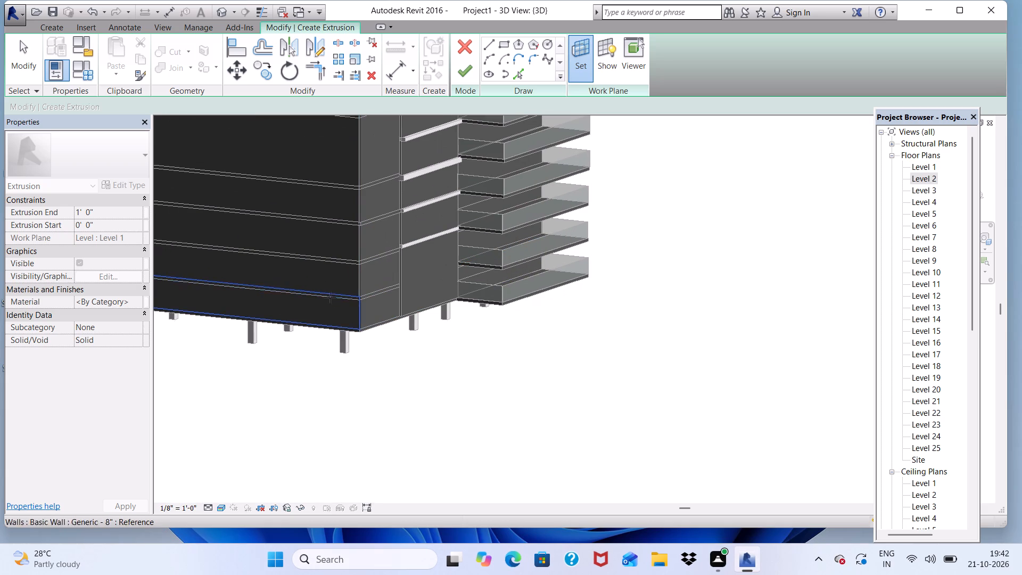
left_click(370, 294)
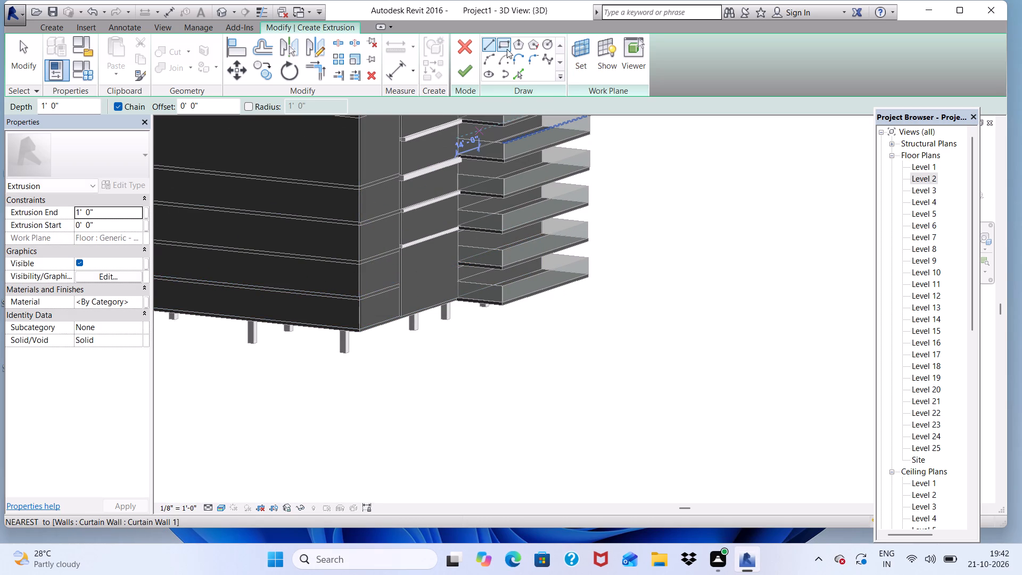
Sketch a rectangle about 35' long across the facade strip in line with that floor's edge and extrude it 1' 0".
left_click(505, 46)
scroll(343, 430, "up", 4)
scroll(442, 185, "up", 6)
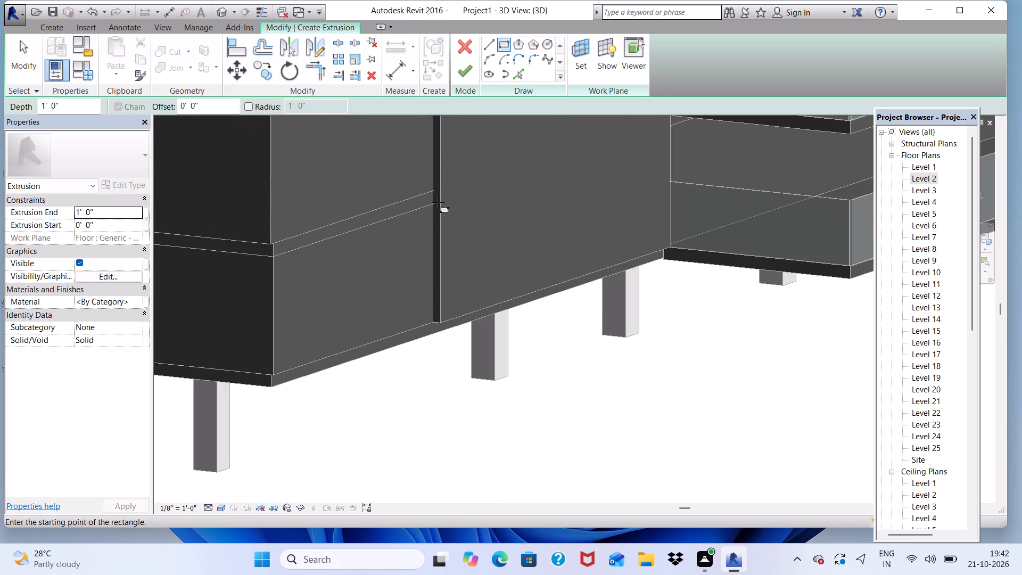
left_click(439, 188)
scroll(548, 139, "down", 2)
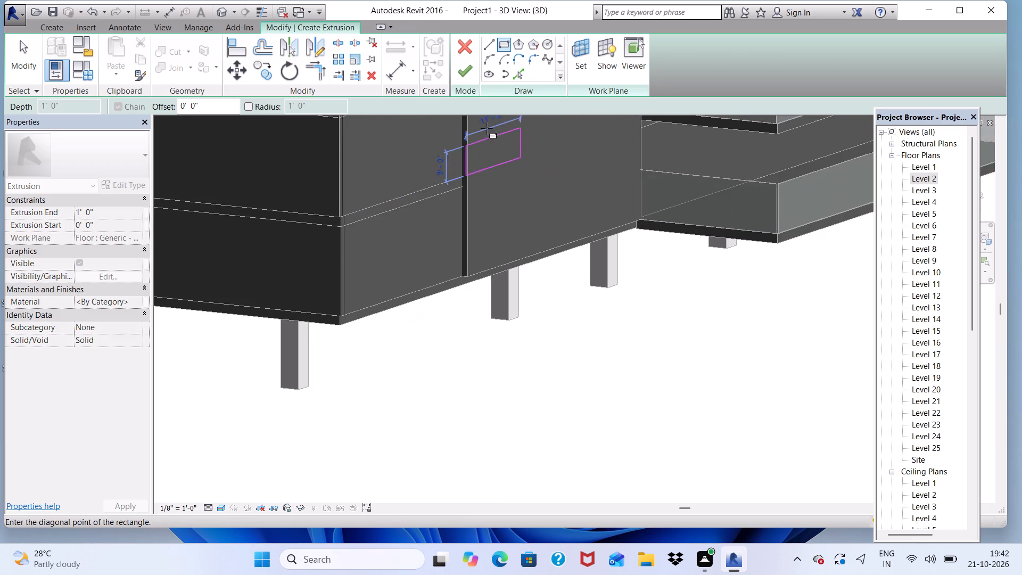
scroll(444, 150, "down", 4)
scroll(555, 139, "up", 9)
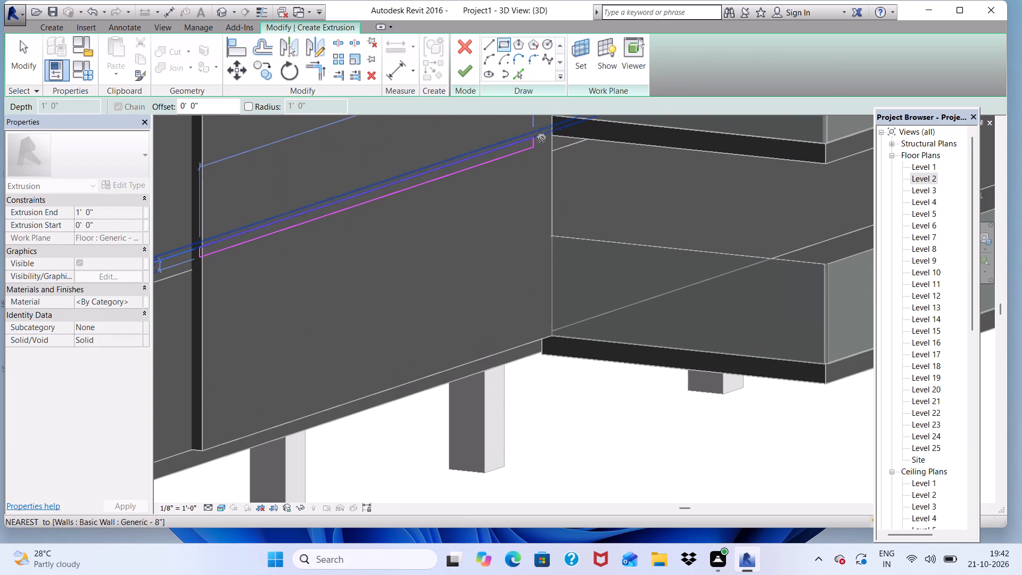
scroll(476, 178, "up", 1)
scroll(460, 205, "down", 4)
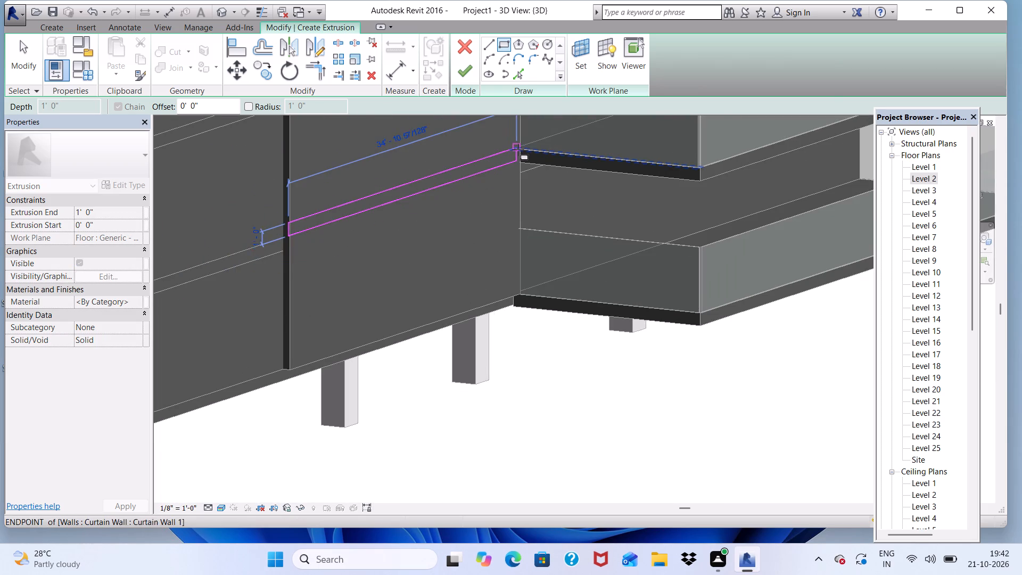
scroll(518, 150, "up", 3)
left_click(520, 148)
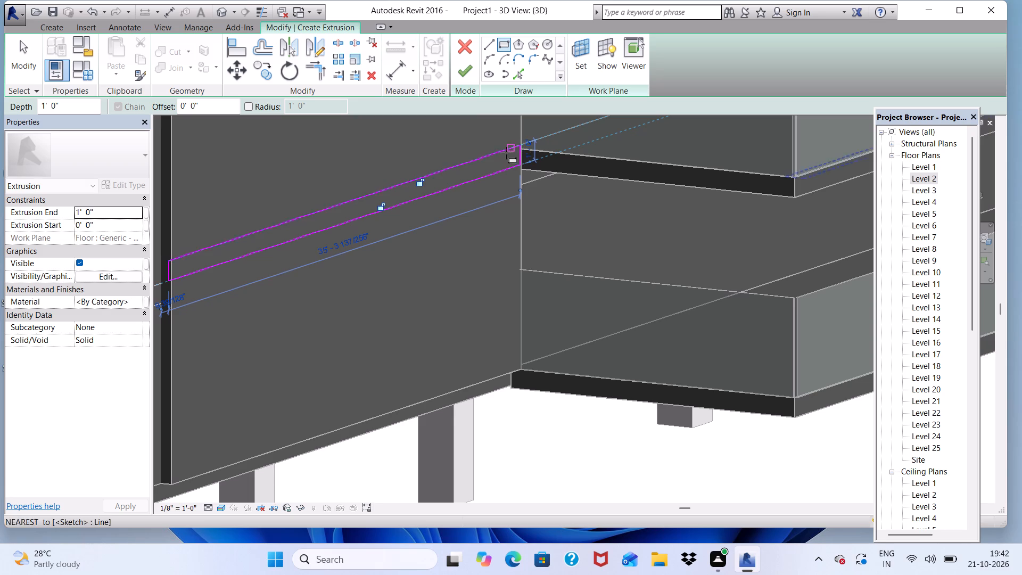
left_click(464, 72)
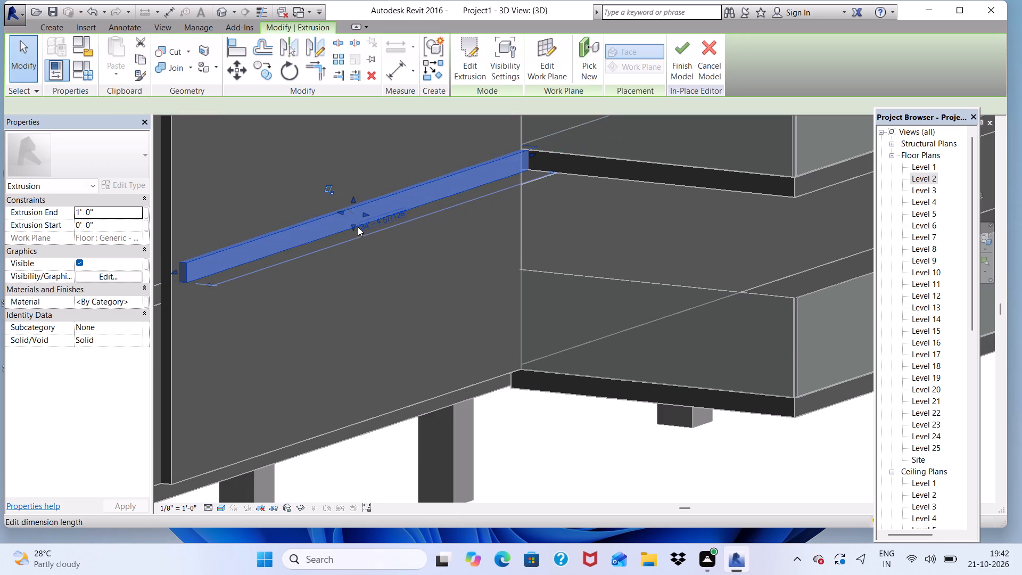
Extend the slab's near end face to the facade strip's edge, adjust its lower face slightly, and finish the in-place model.
scroll(358, 209, "down", 2)
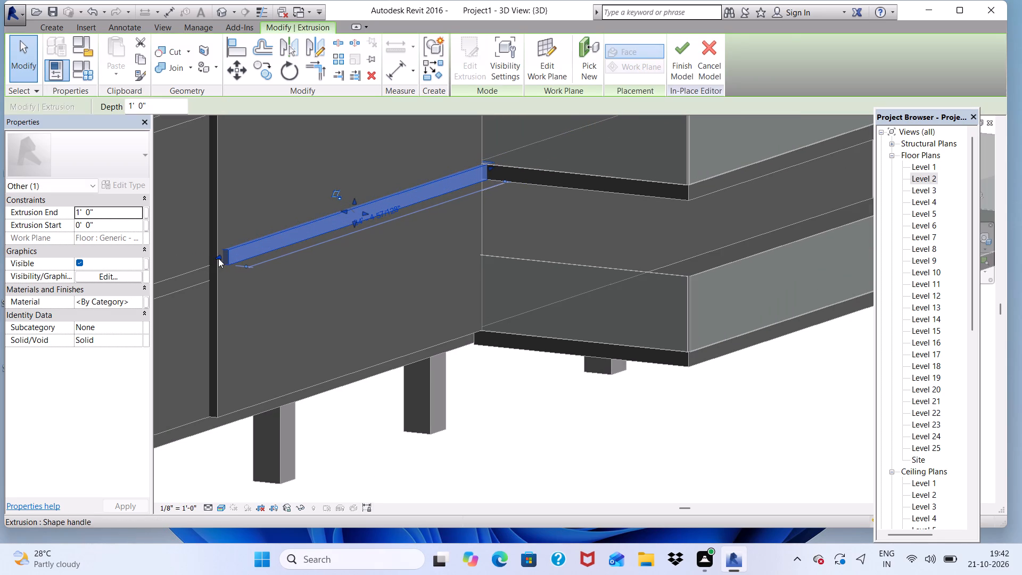
left_click(218, 258)
scroll(208, 266, "down", 3)
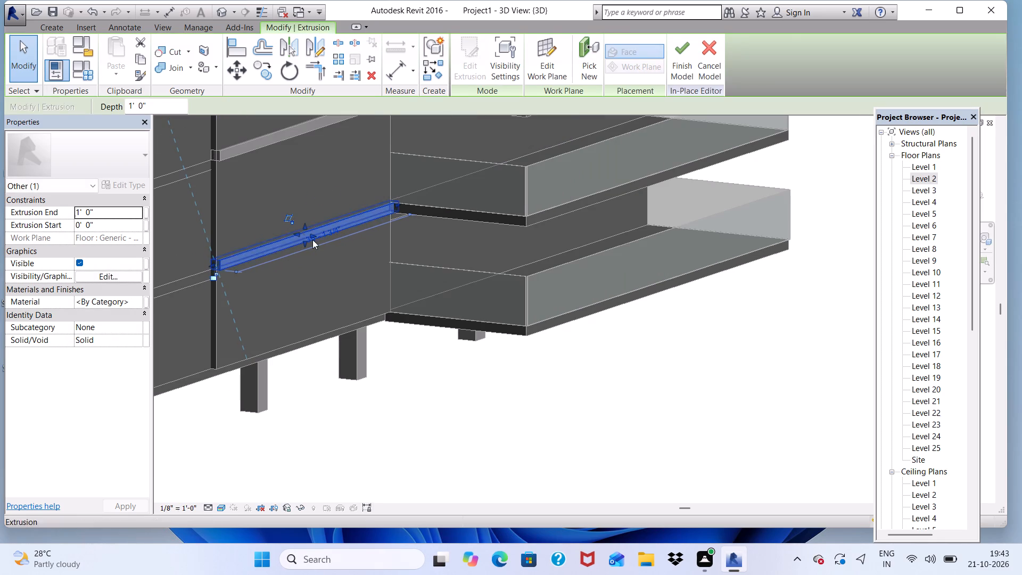
scroll(312, 240, "up", 6)
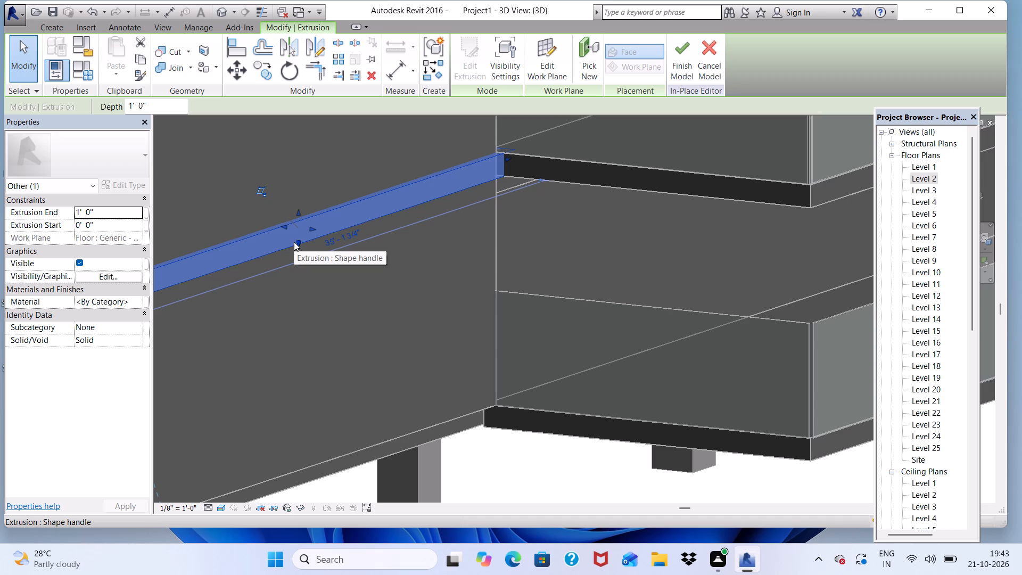
left_click_drag(297, 242, 307, 248)
scroll(304, 240, "down", 6)
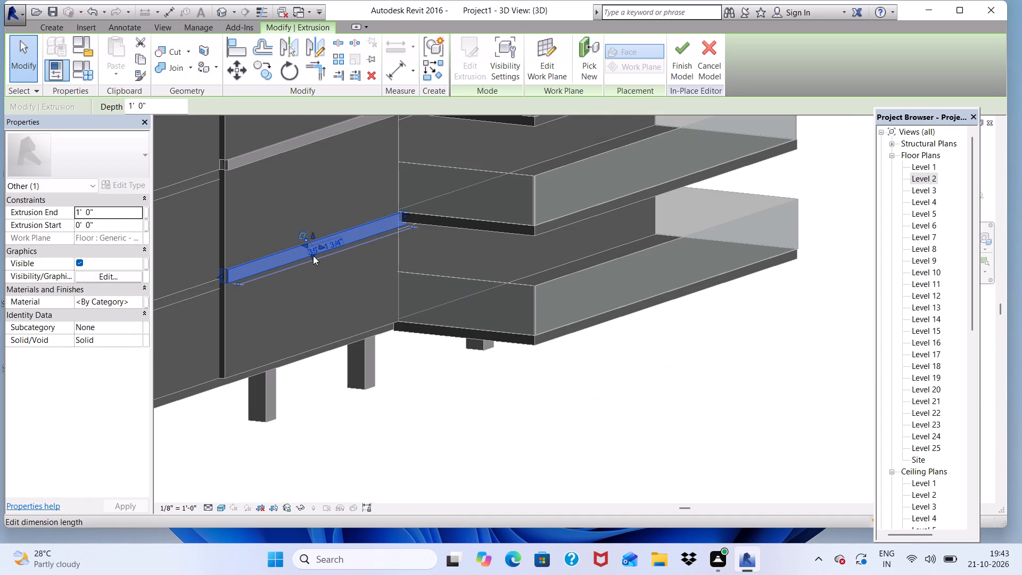
left_click_drag(313, 256, 312, 249)
scroll(314, 259, "up", 3)
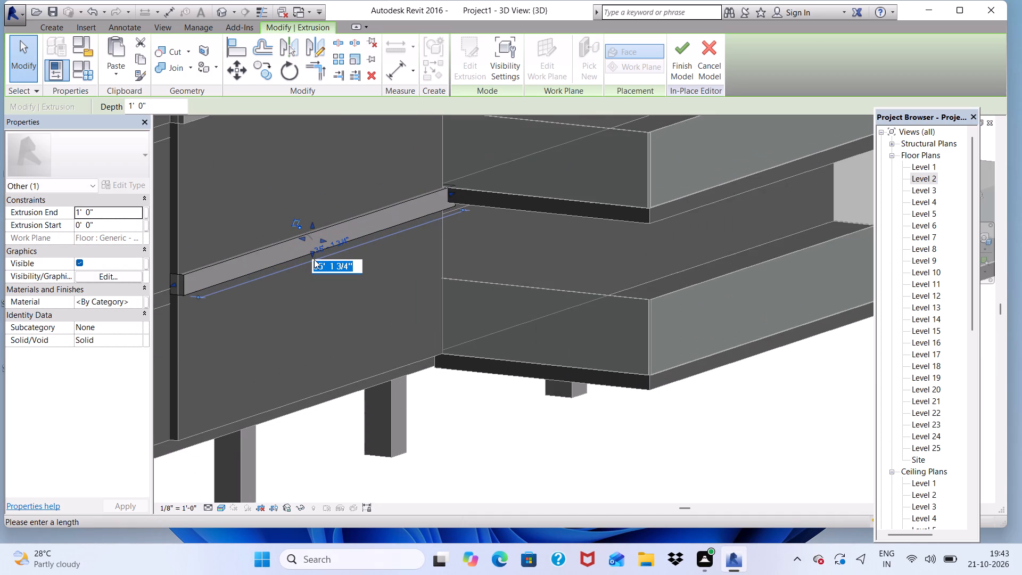
left_click_drag(312, 256, 312, 248)
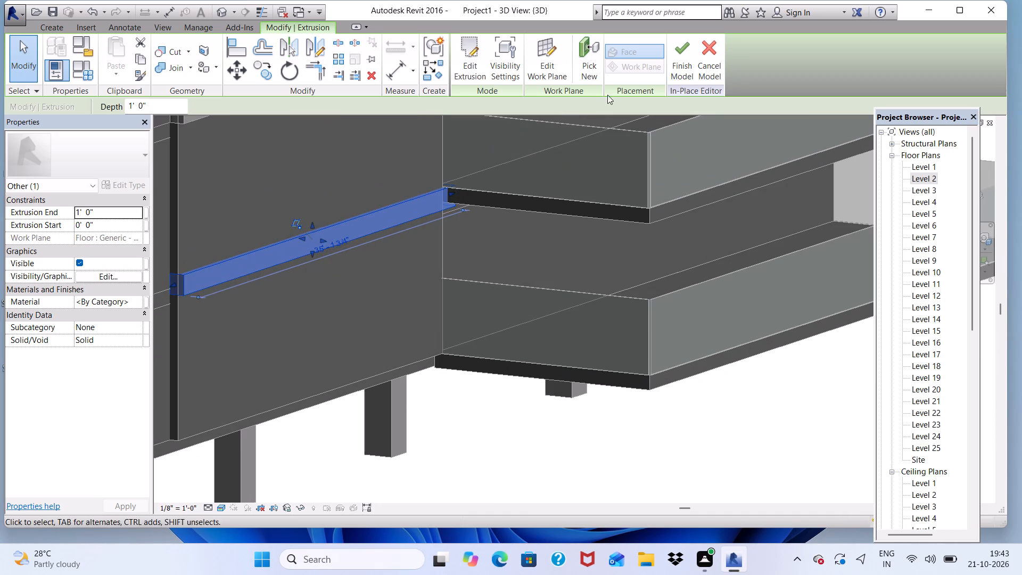
left_click(678, 48)
Start a new in-place component in the Generic Models category, keeping the default name.
scroll(382, 242, "down", 3)
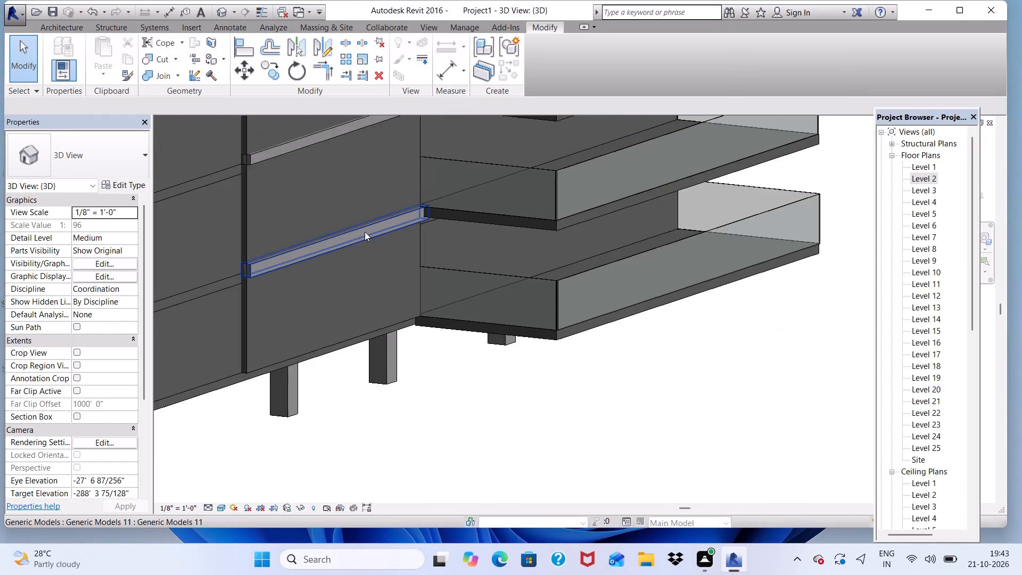
scroll(360, 232, "down", 4)
scroll(320, 316, "up", 3)
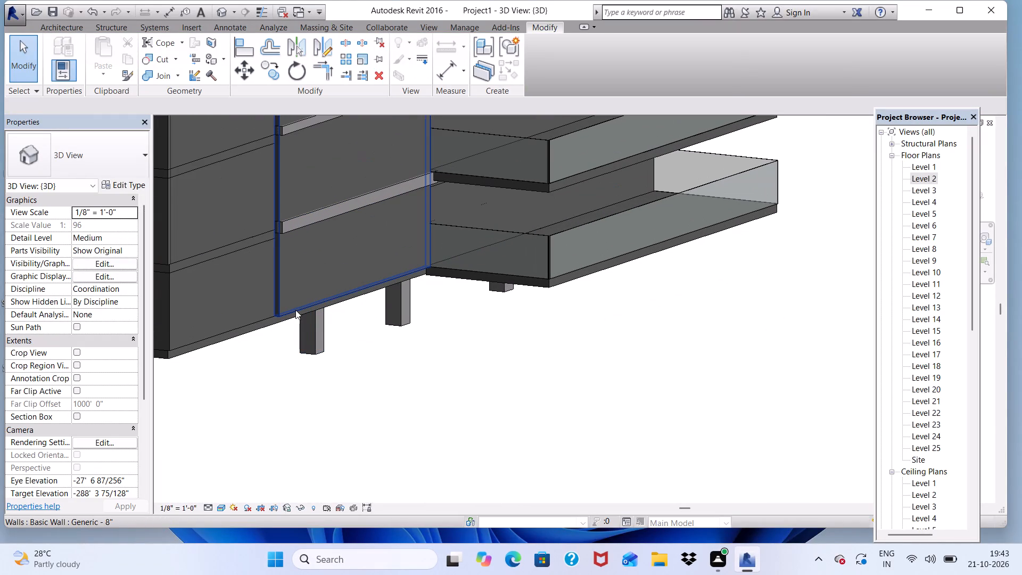
left_click(60, 22)
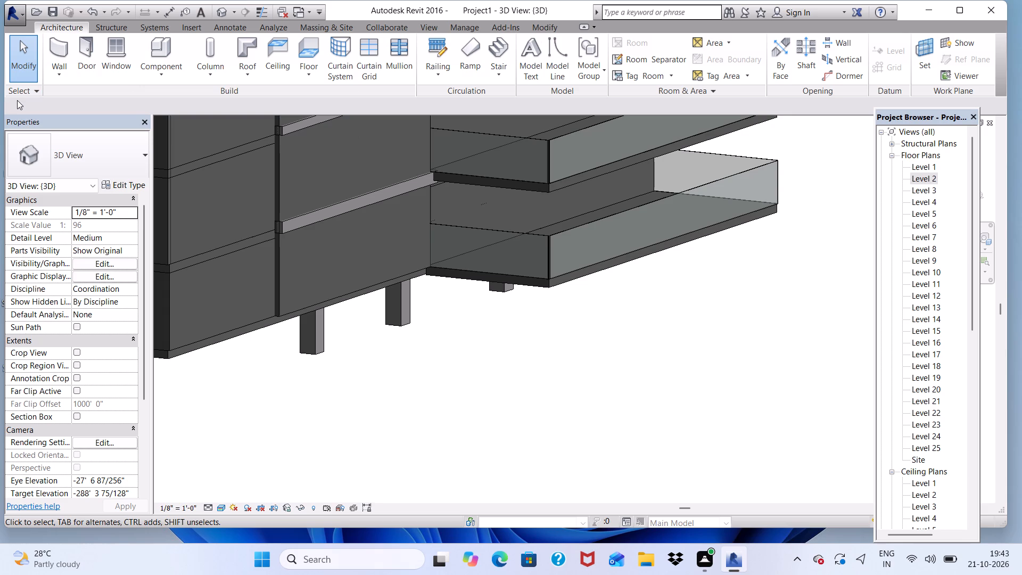
left_click(307, 76)
left_click(422, 384)
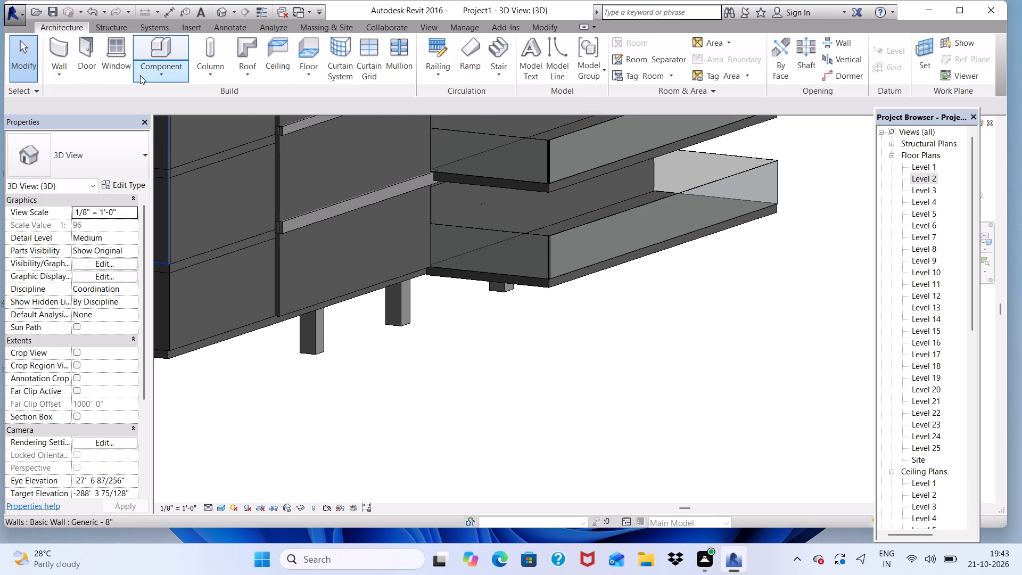
left_click(154, 69)
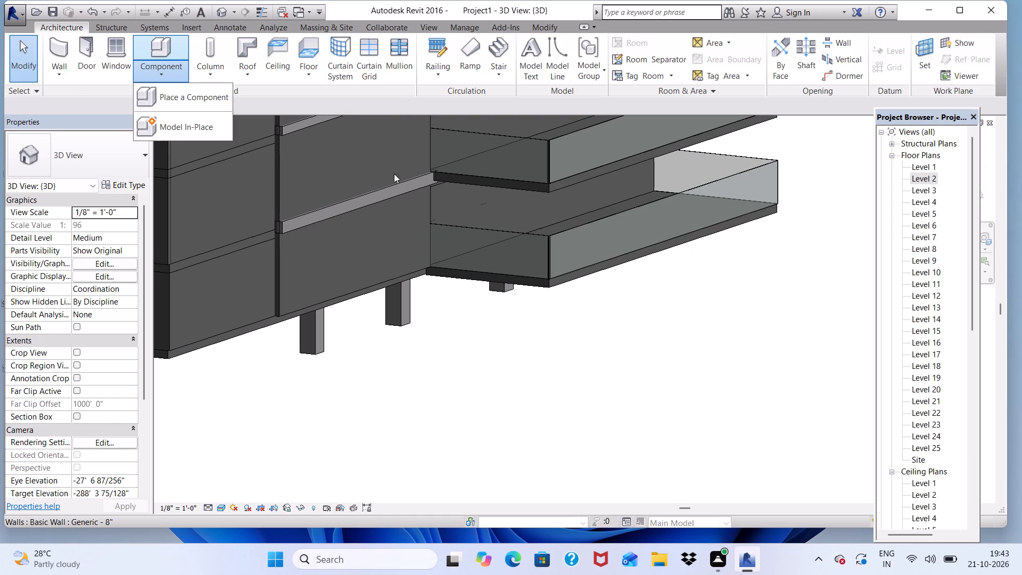
left_click(171, 129)
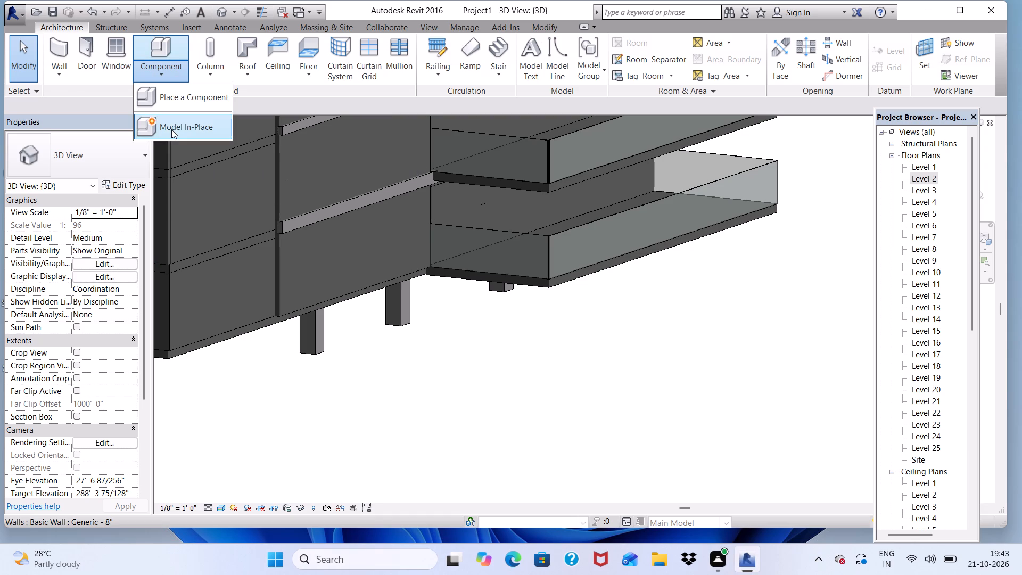
scroll(469, 248, "down", 9)
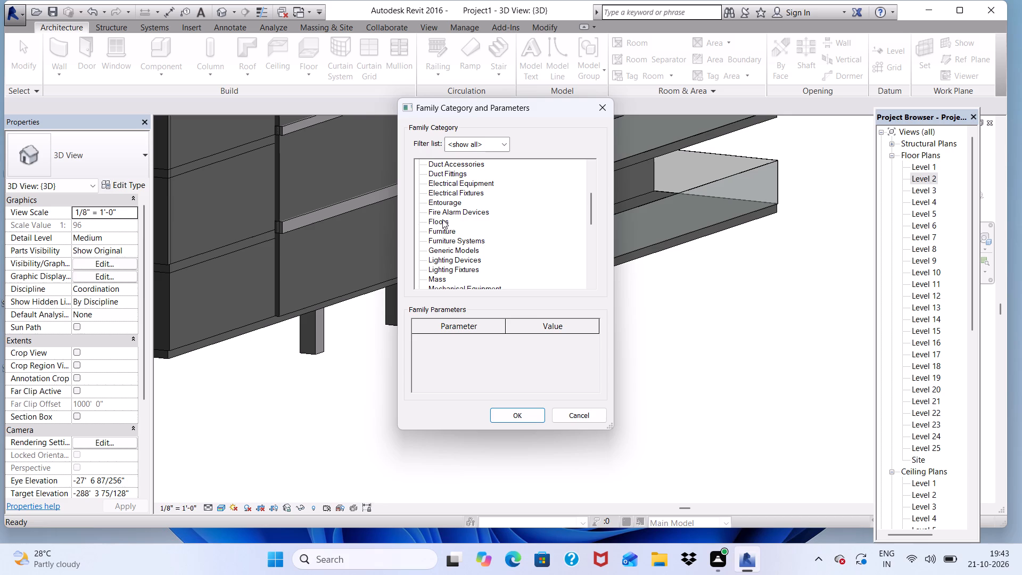
left_click(435, 249)
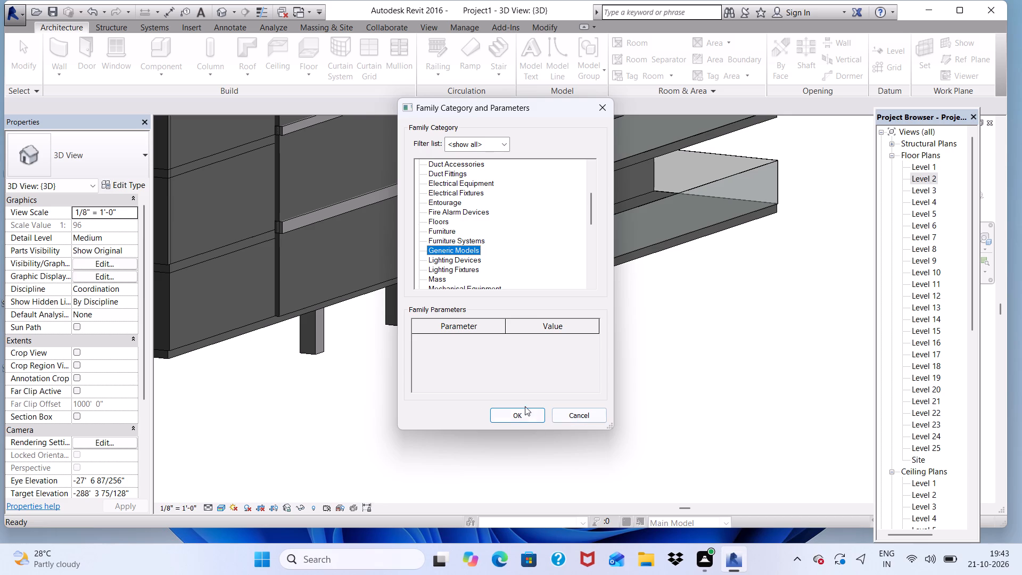
left_click(514, 412)
left_click(504, 295)
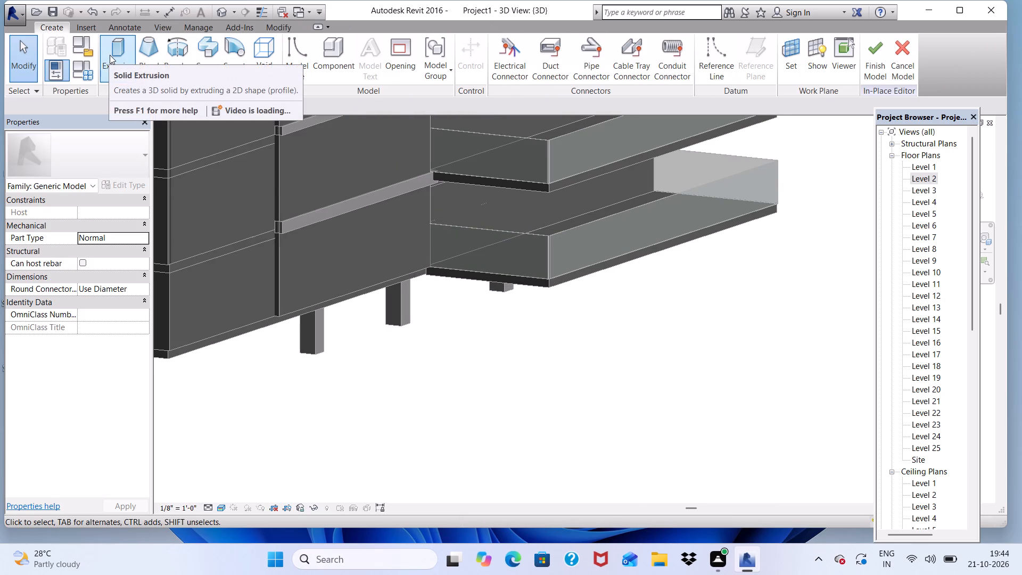
Start an extrusion and pick the edge face of the lowest Generic - 12" floor as its work plane.
left_click(122, 52)
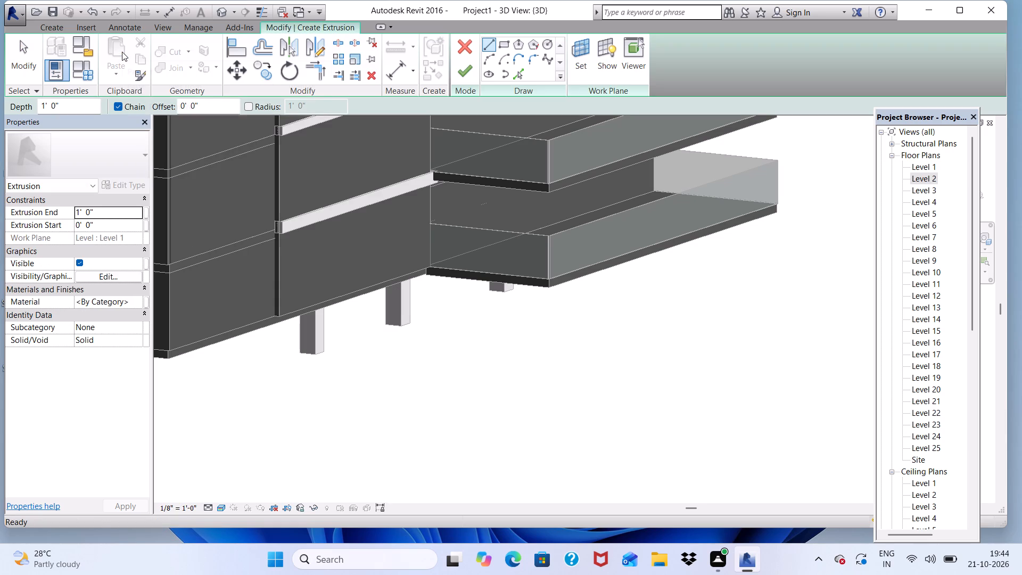
left_click(574, 63)
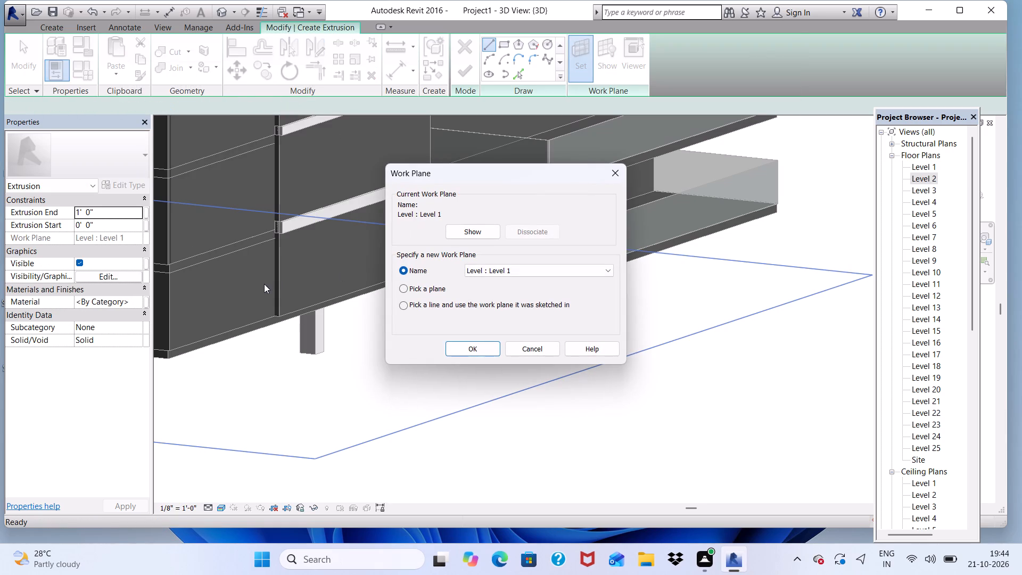
left_click(405, 290)
left_click(469, 351)
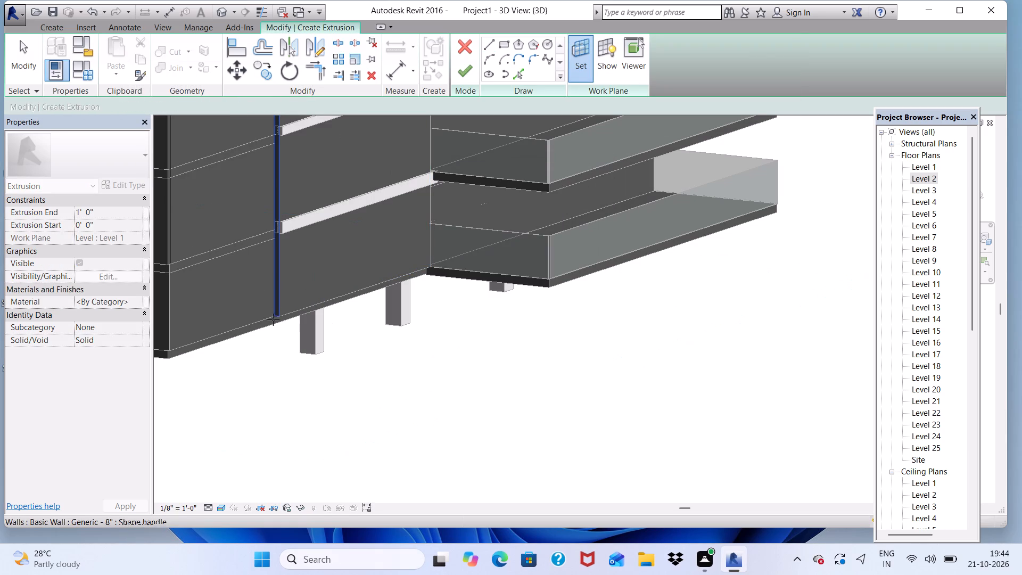
left_click(294, 315)
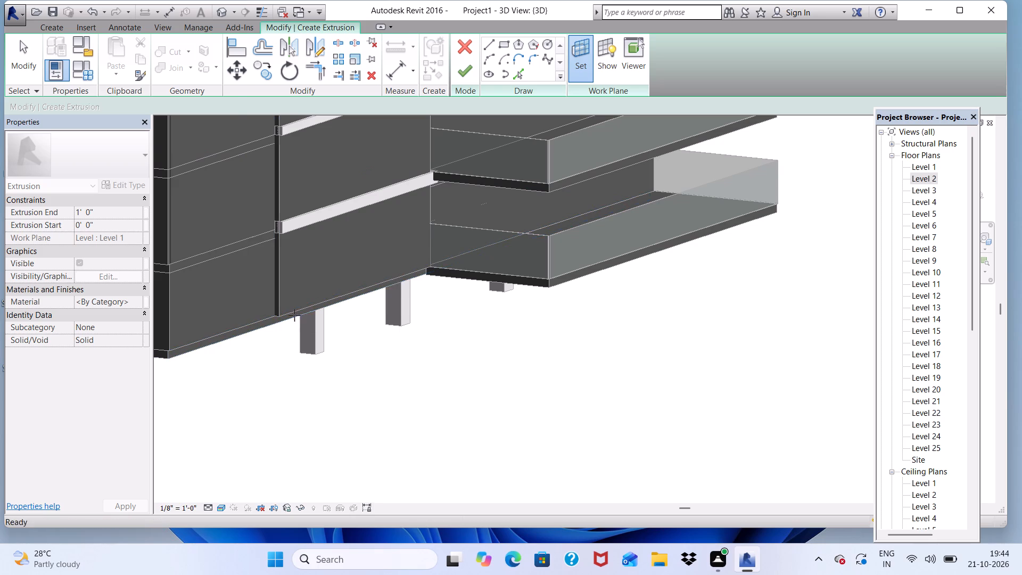
Sketch a rectangle about 34' long on that floor's edge below the facade strip, extrude it 1' 0", and finish the in-place model.
left_click(507, 40)
scroll(272, 303, "up", 6)
scroll(292, 366, "up", 3)
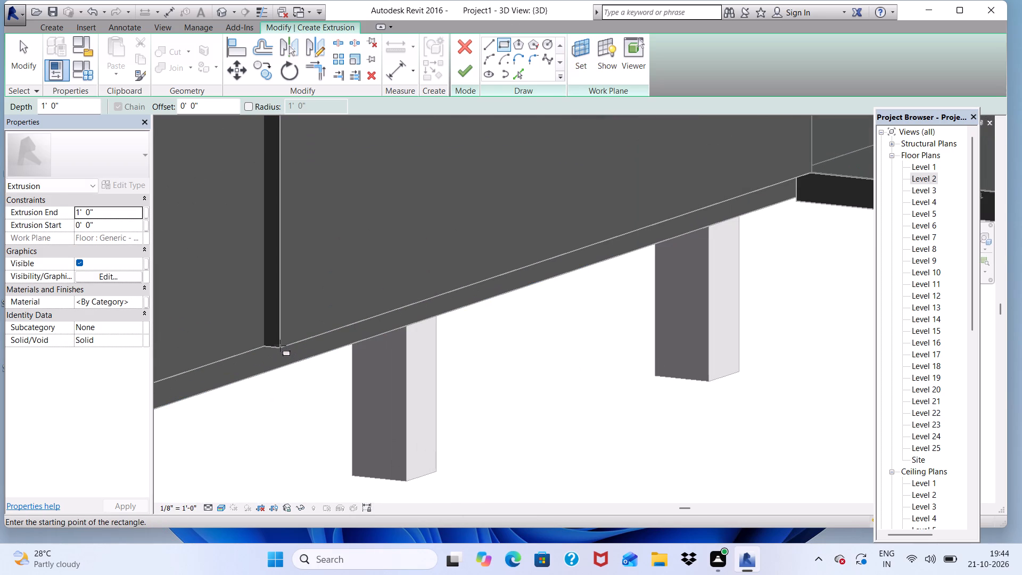
left_click(281, 348)
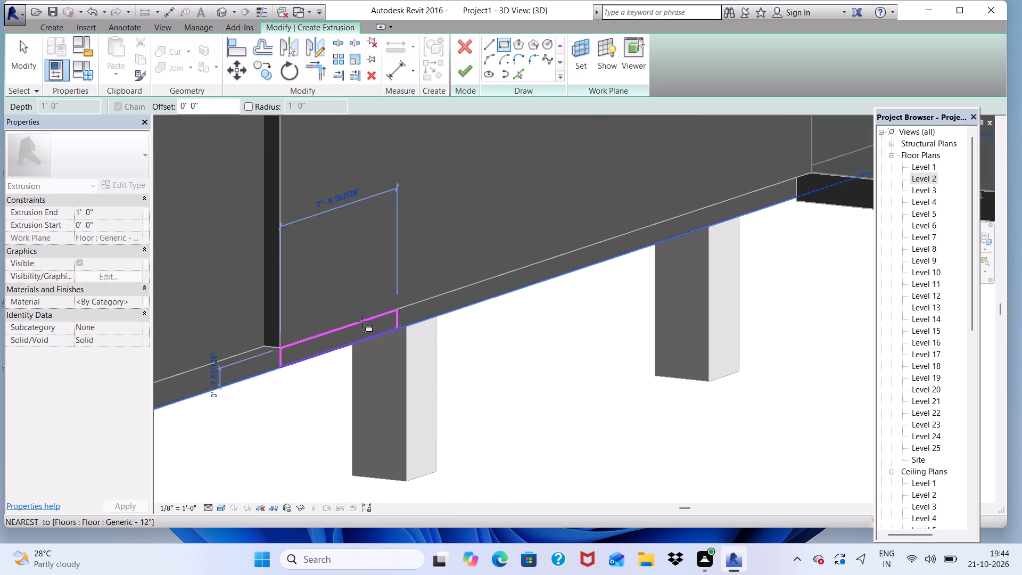
scroll(303, 334, "down", 5)
scroll(566, 290, "up", 2)
scroll(543, 249, "up", 3)
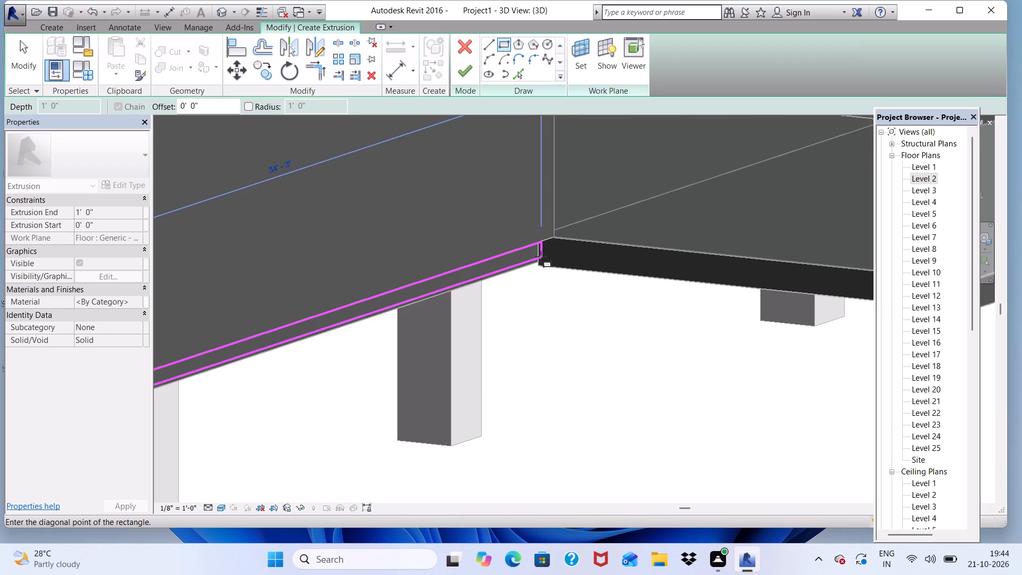
double_click(539, 262)
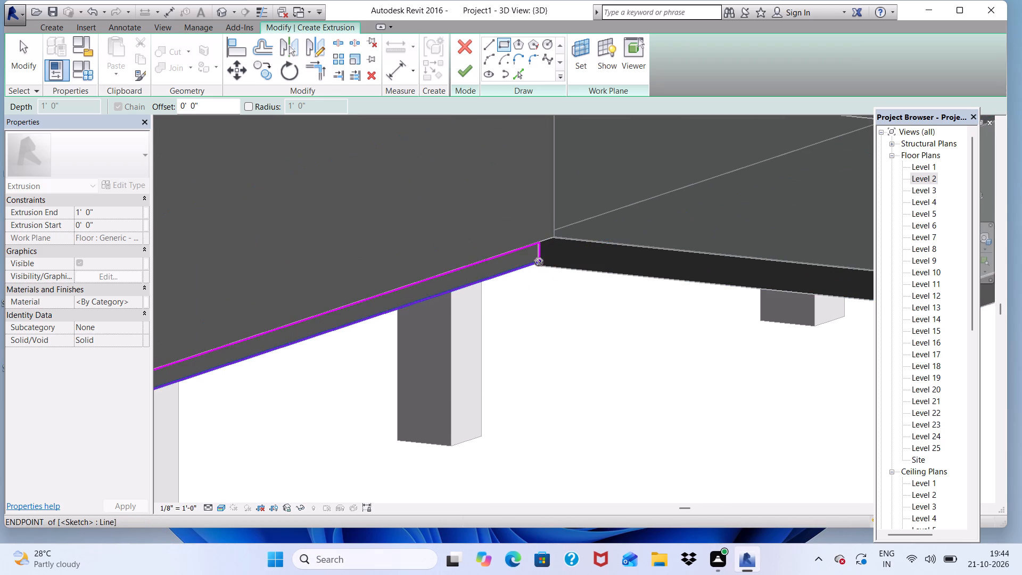
left_click(465, 68)
scroll(284, 281, "down", 4)
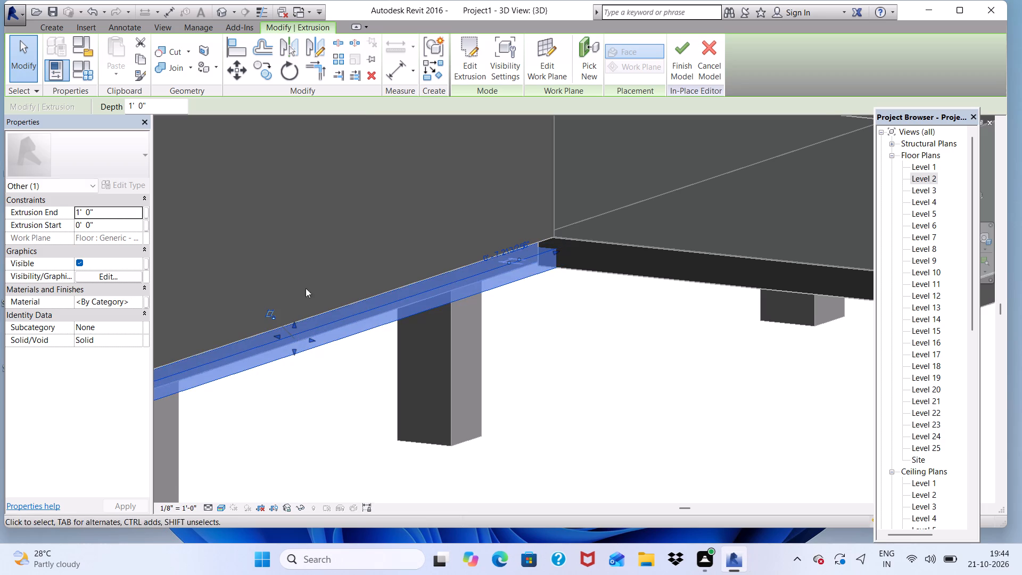
left_click(674, 56)
Extend the near end face of the lowest in-place slab to the facade strip's edge.
scroll(464, 346, "down", 4)
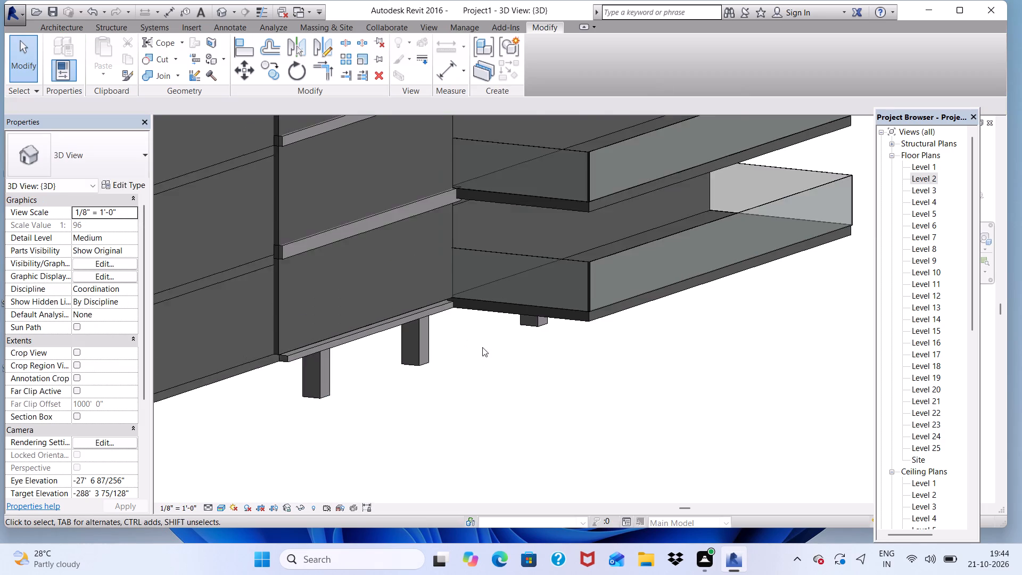
scroll(482, 347, "down", 5)
key("space")
scroll(409, 383, "down", 8)
scroll(432, 416, "up", 4)
middle_click_drag(425, 395, 372, 289, "shift")
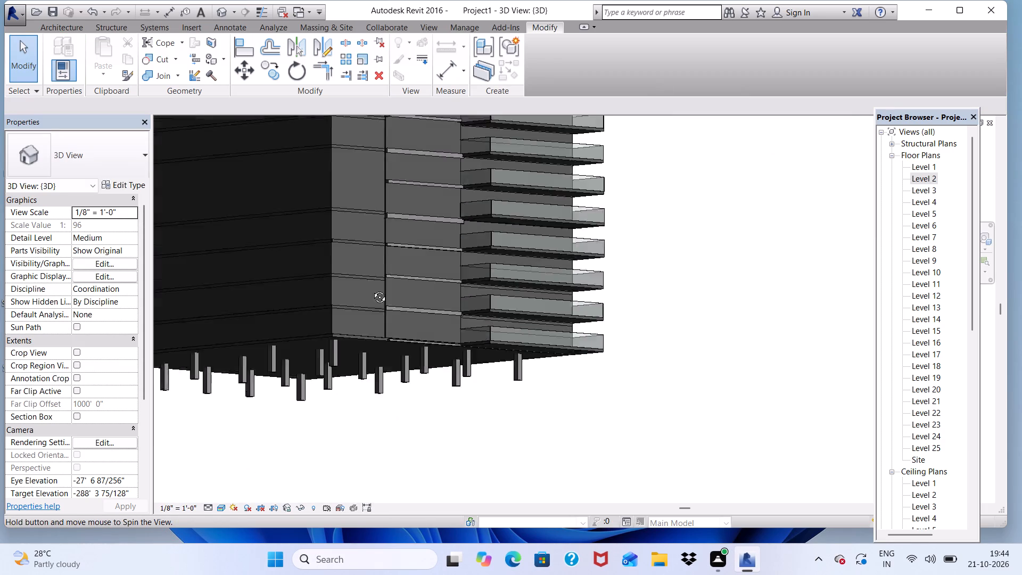
middle_click_drag(372, 289, 326, 481, "shift")
scroll(340, 319, "up", 3, "shift")
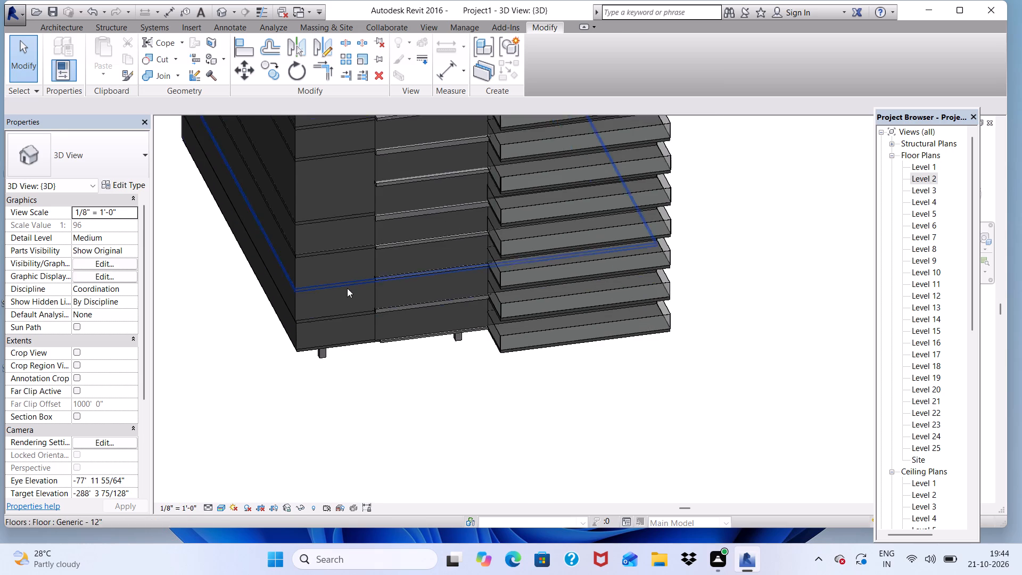
scroll(347, 288, "up", 8, "shift")
scroll(367, 298, "down", 1)
scroll(391, 364, "up", 7)
left_click(366, 333)
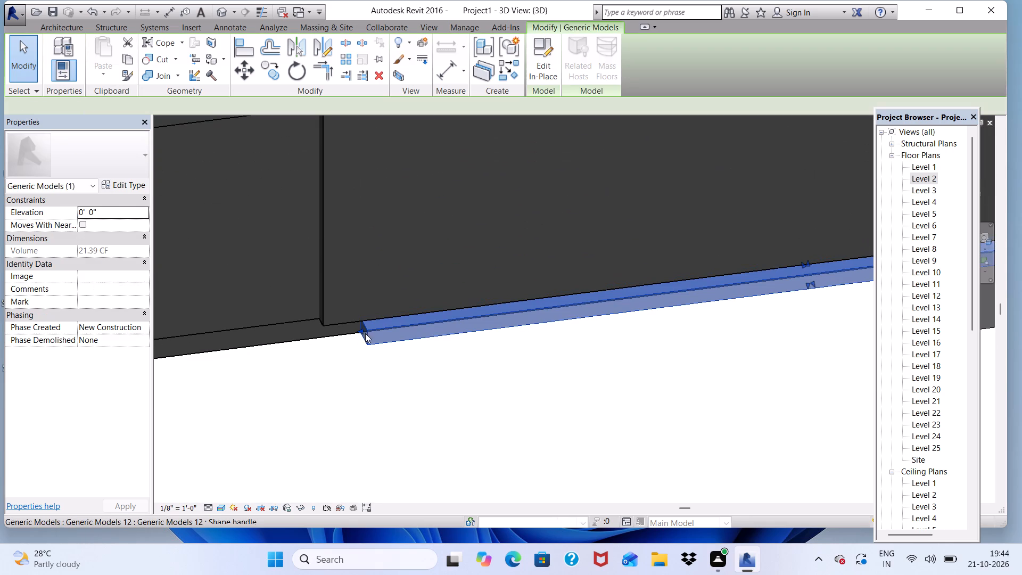
left_click_drag(360, 332, 326, 325)
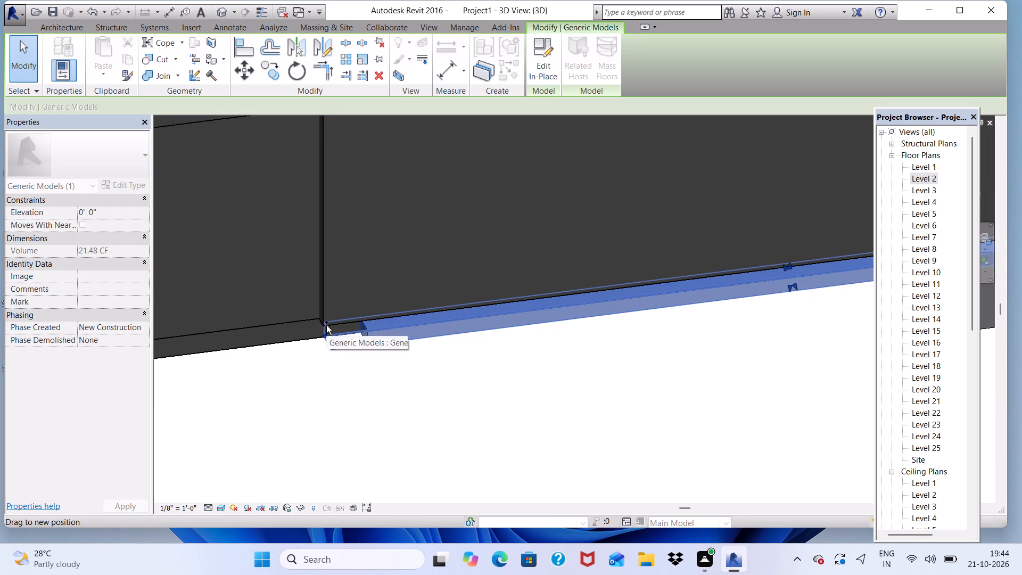
left_click_drag(326, 325, 323, 324)
left_click(358, 380)
Examine the whole building and its facade strip slabs from several sides, including the upper storeys.
scroll(358, 379, "down", 9)
scroll(446, 393, "down", 4)
scroll(398, 374, "down", 11)
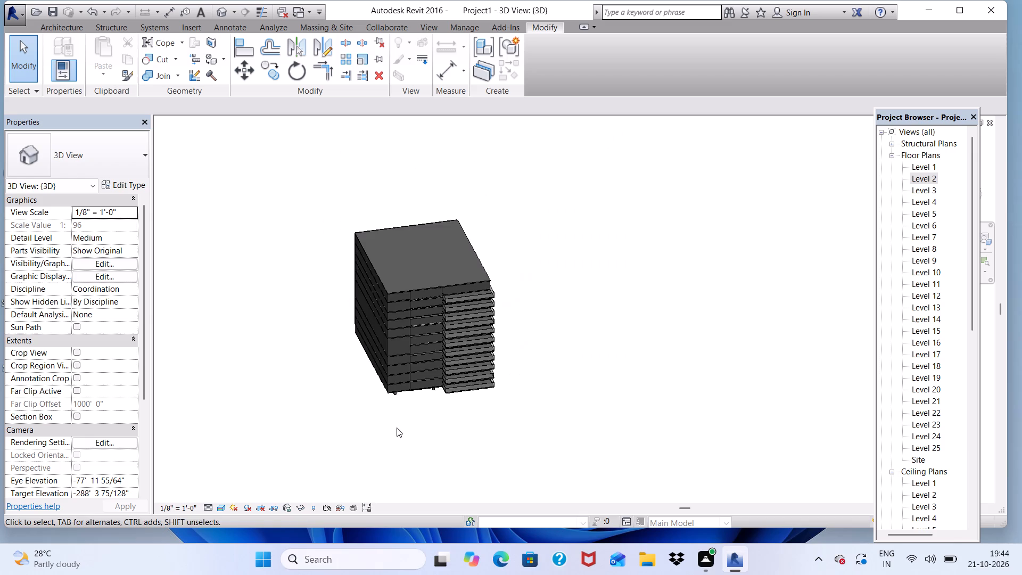
scroll(393, 423, "up", 4)
scroll(361, 327, "down", 2)
middle_click_drag(351, 405, 434, 240, "shift")
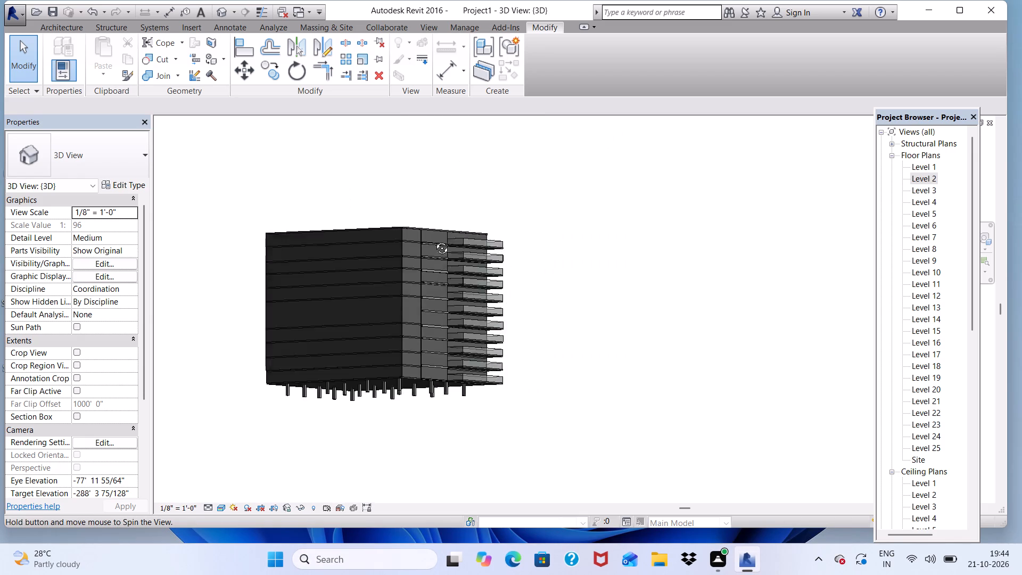
middle_click_drag(434, 240, 609, 409, "shift")
middle_click_drag(520, 407, 333, 331, "shift")
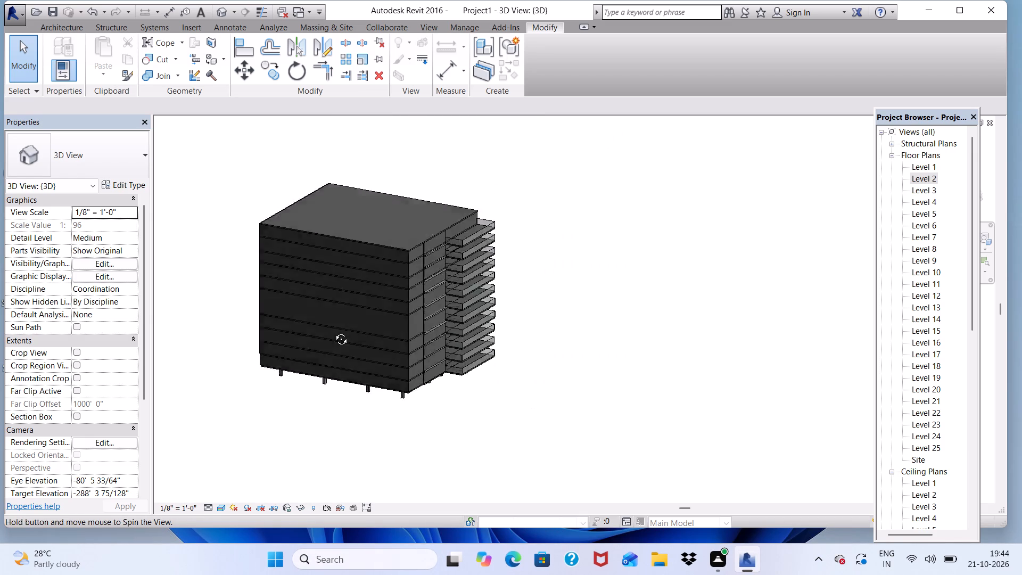
middle_click_drag(333, 331, 342, 276, "shift")
scroll(412, 229, "up", 13, "shift")
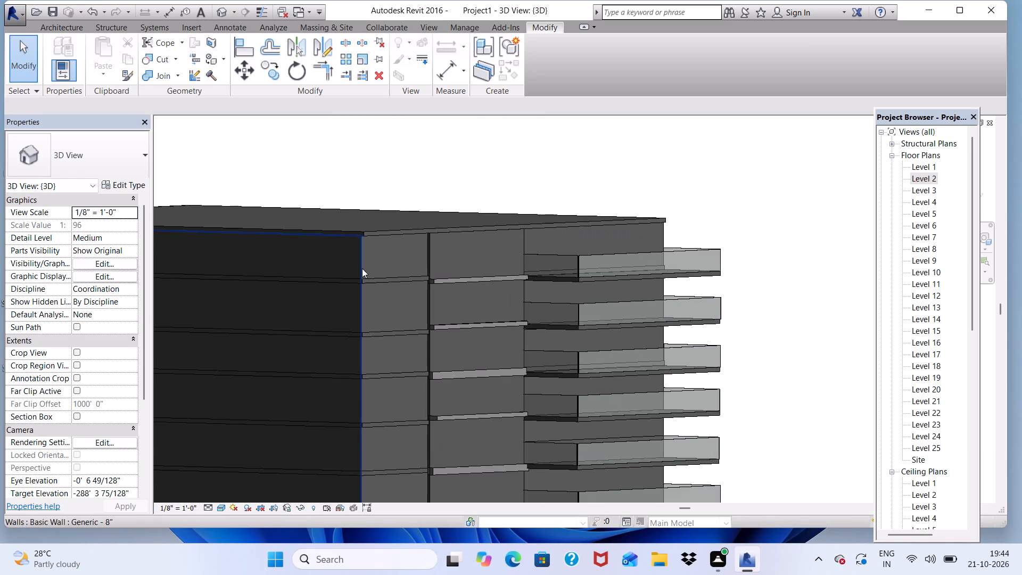
scroll(397, 269, "up", 3)
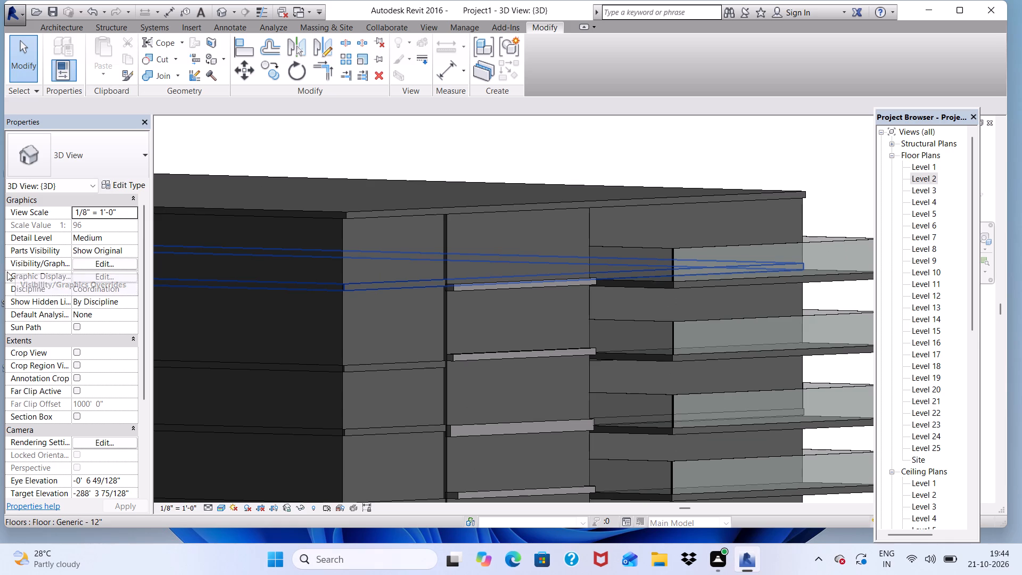
scroll(306, 144, "down", 3)
scroll(182, 176, "down", 8)
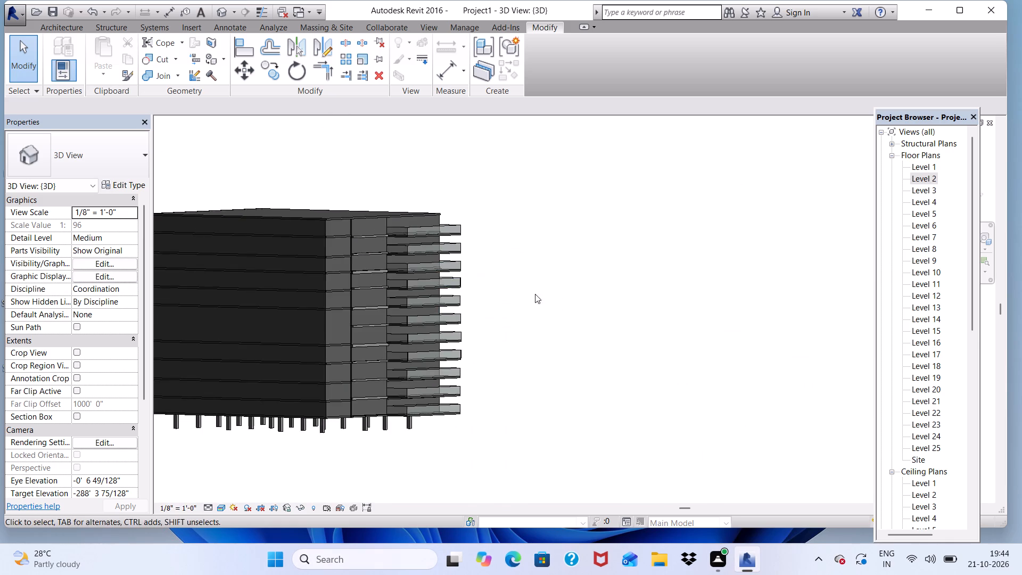
scroll(535, 294, "down", 2)
scroll(409, 252, "up", 4)
scroll(312, 284, "up", 4)
scroll(300, 249, "down", 2)
middle_click_drag(301, 251, 340, 273)
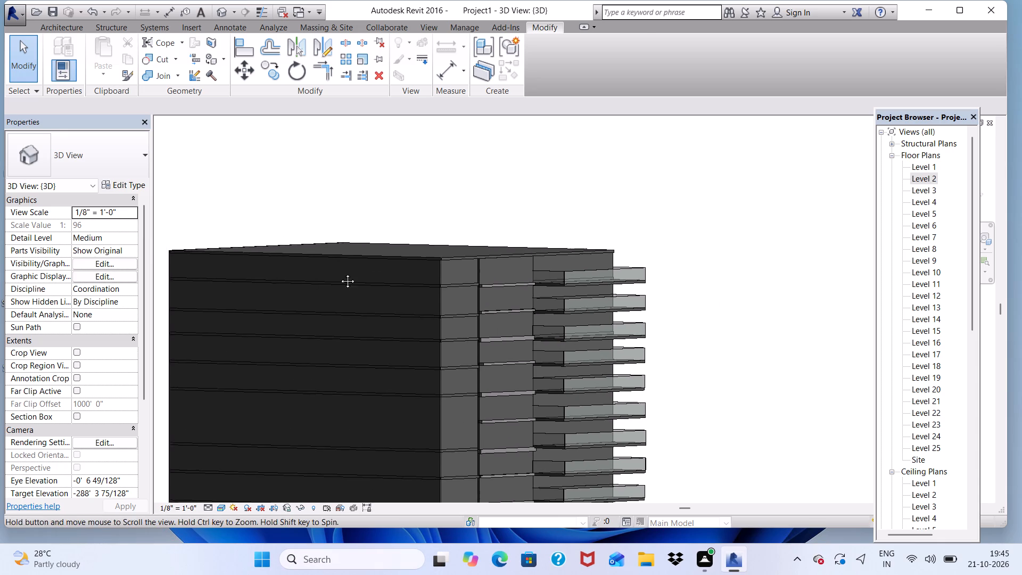
middle_click_drag(340, 273, 355, 276)
scroll(406, 285, "up", 1)
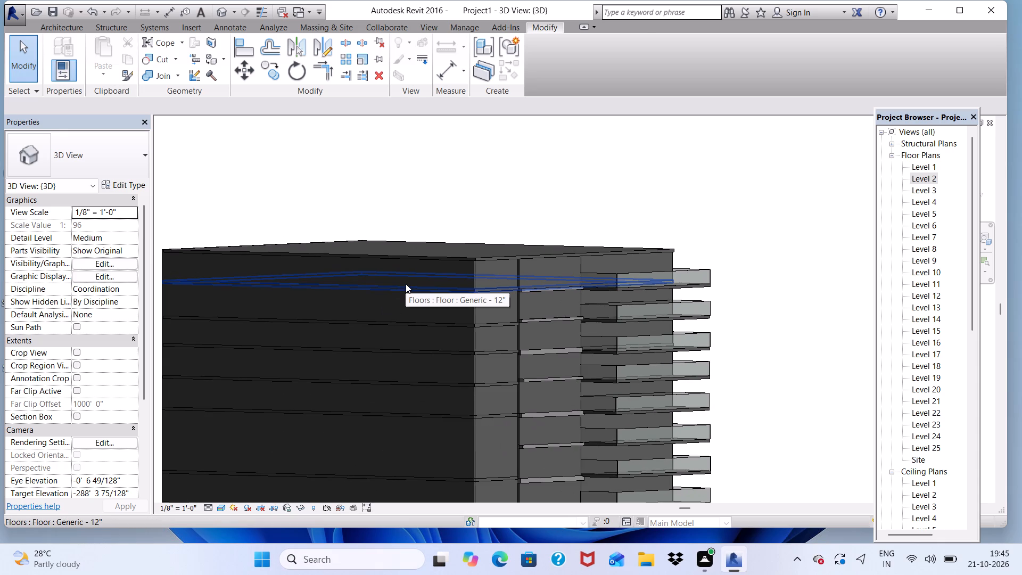